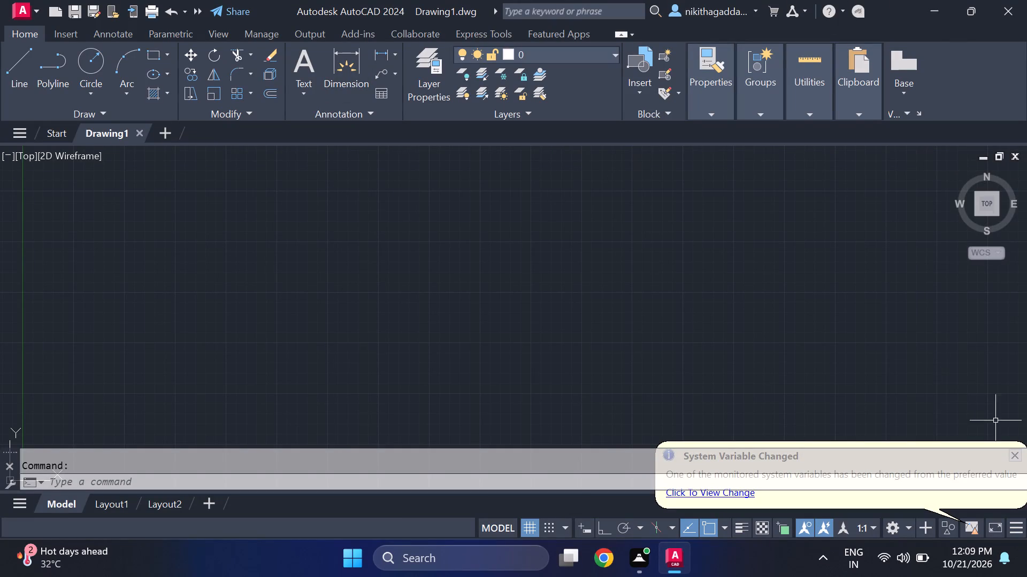
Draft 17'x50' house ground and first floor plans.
Review the changed system variable in the System Variable Monitor, and close it without making changes.
click(1016, 447)
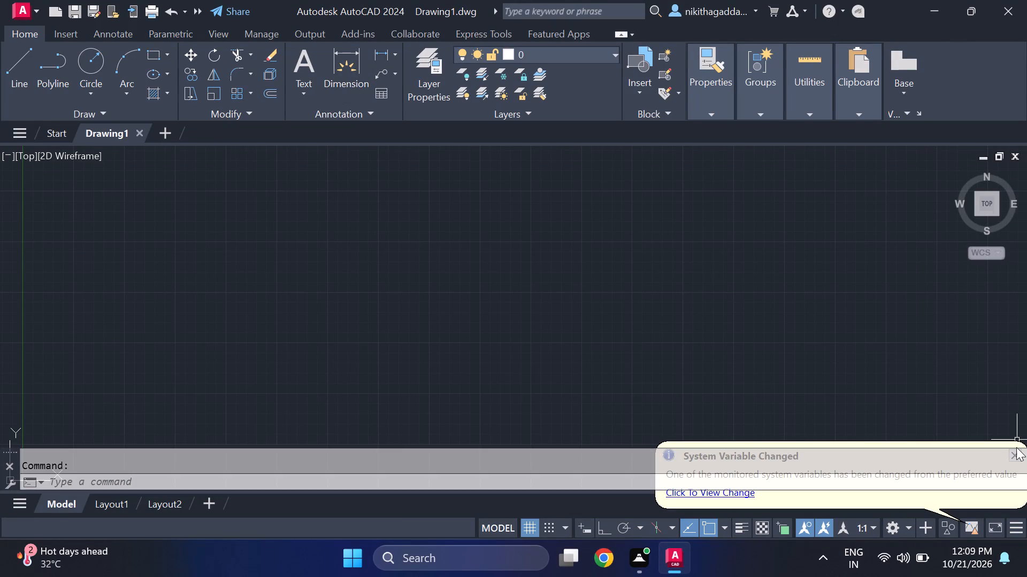
click(1016, 447)
click(723, 491)
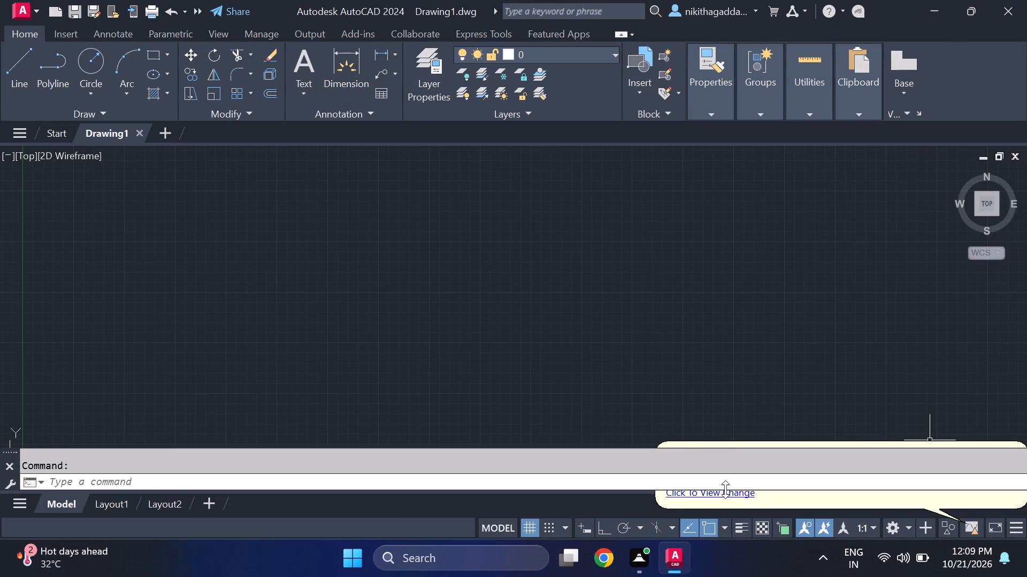
click(678, 493)
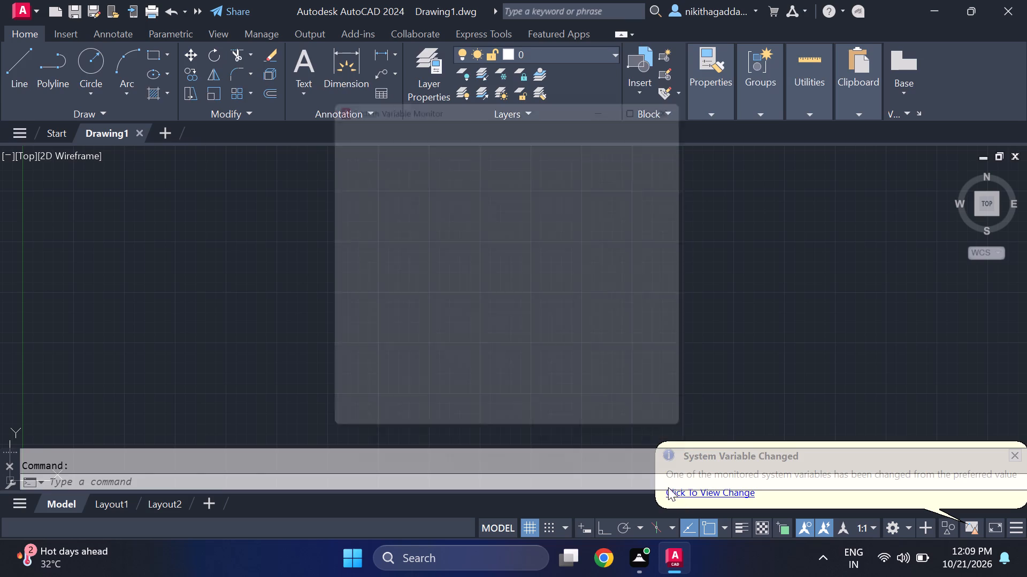
click(693, 94)
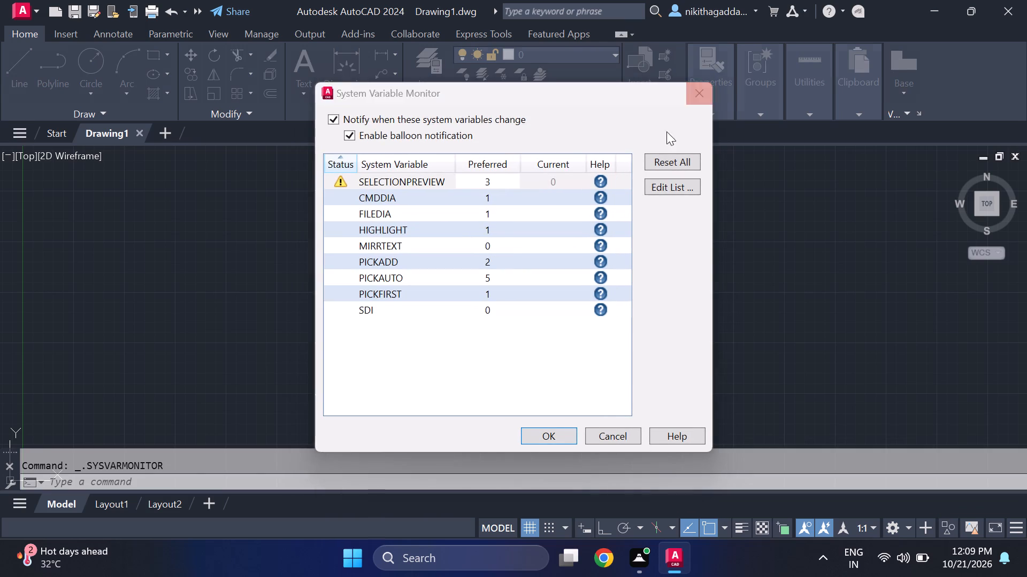
Create two new layers in the layer properties, named walls and furniture.
scroll(508, 259, down, 3)
middle_drag(502, 262, 352, 340)
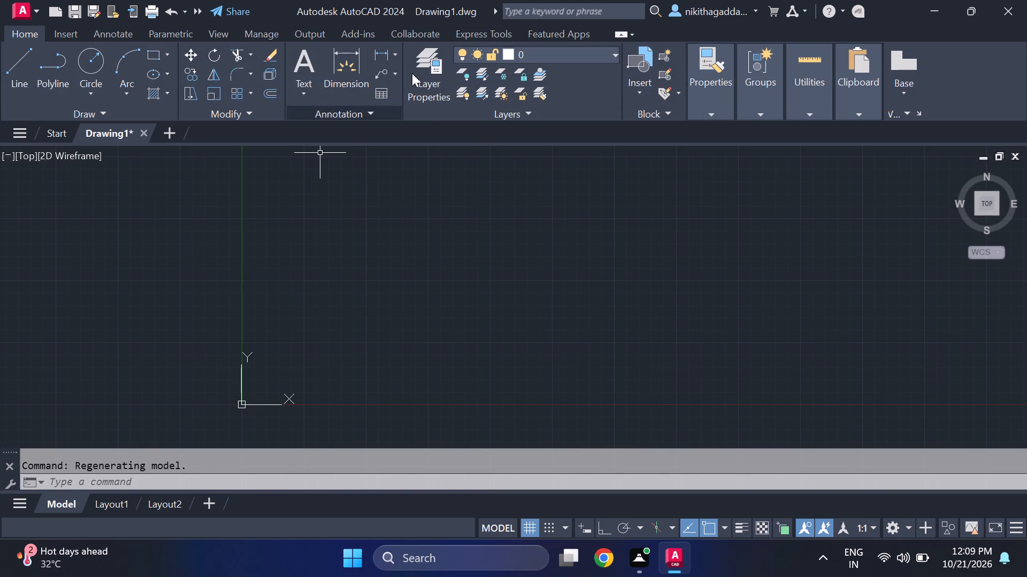
click(426, 48)
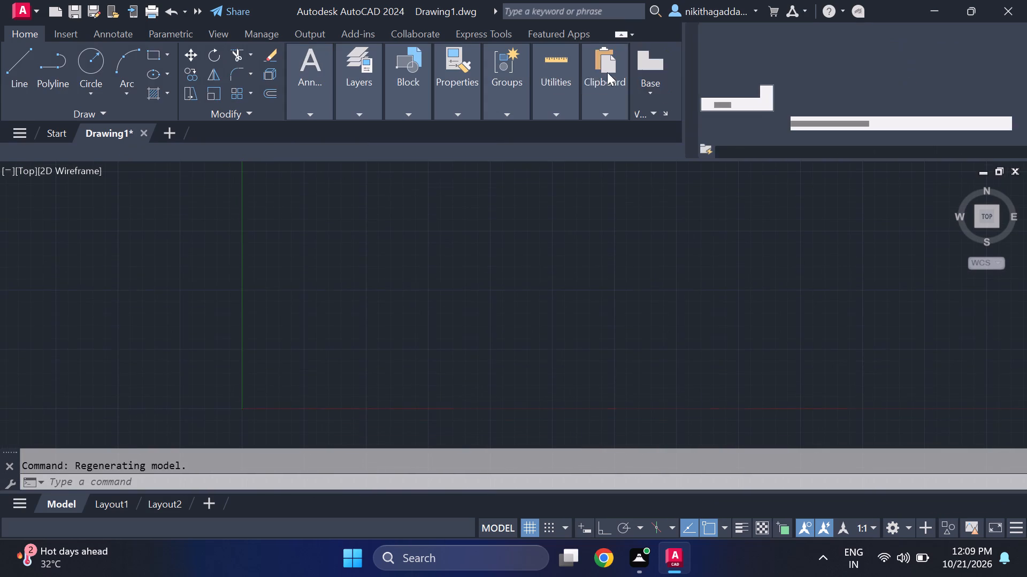
click(763, 54)
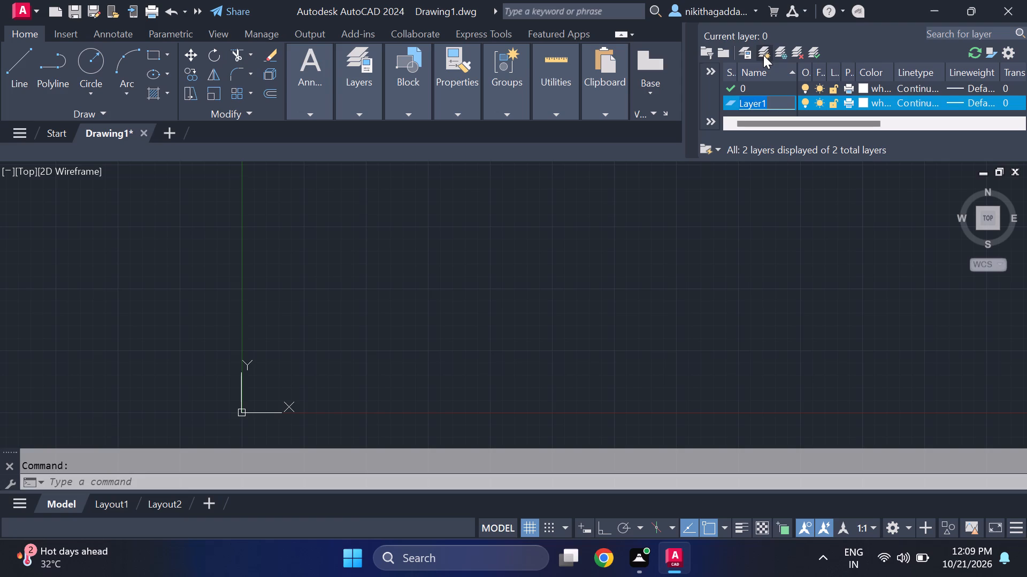
key(BackSpace)
text(walls)
key(Return)
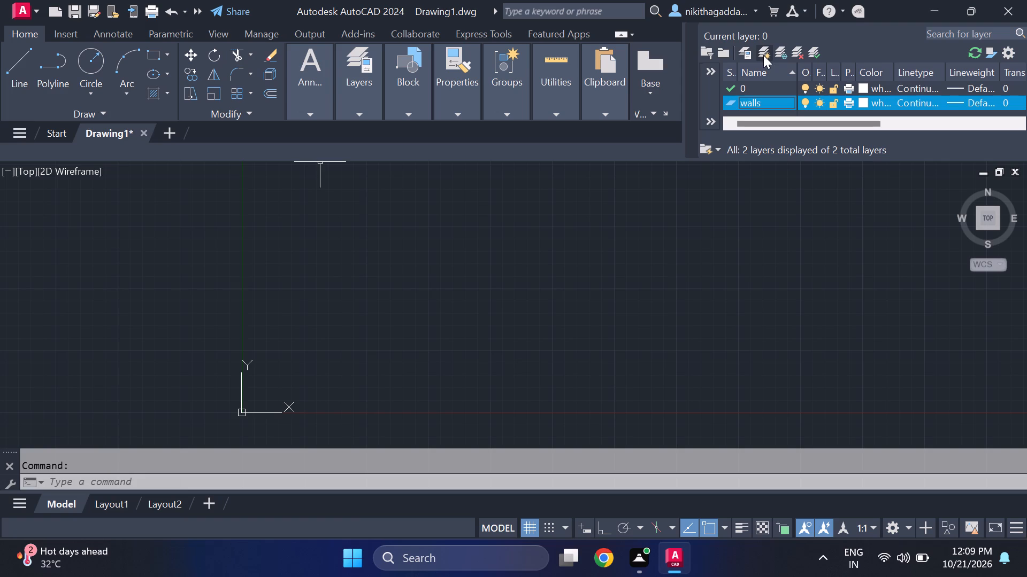
click(763, 55)
key(BackSpace)
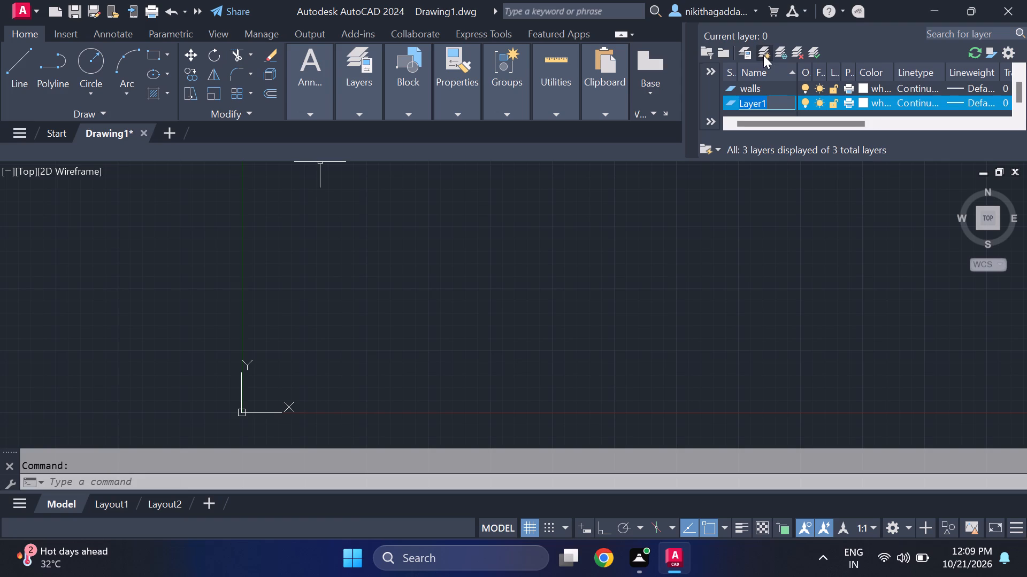
text(furniture)
key(Return)
Add two more layers named windows and text.
click(763, 55)
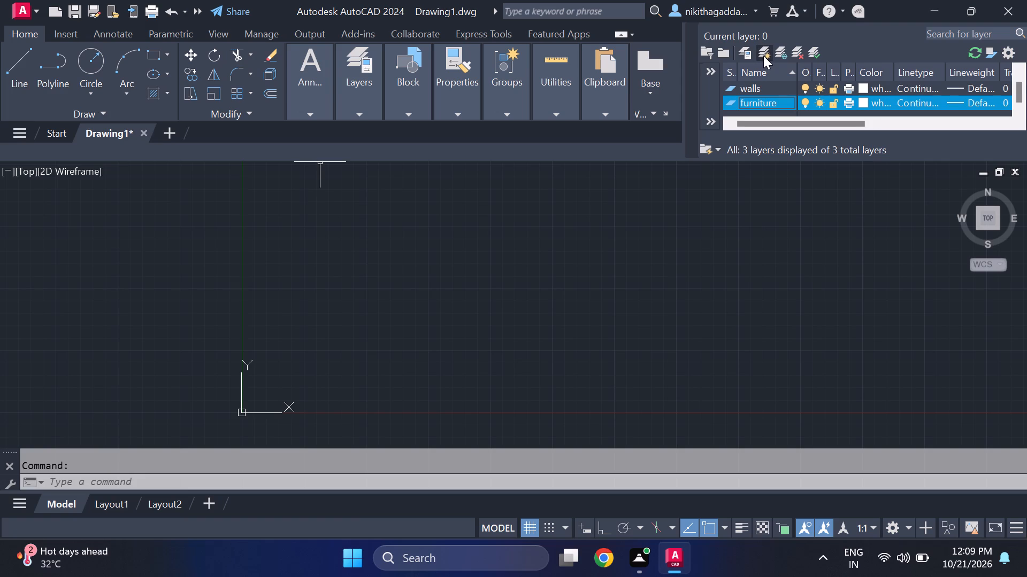
key(BackSpace)
text(windoe)
key(BackSpace)
text(ws)
key(Return)
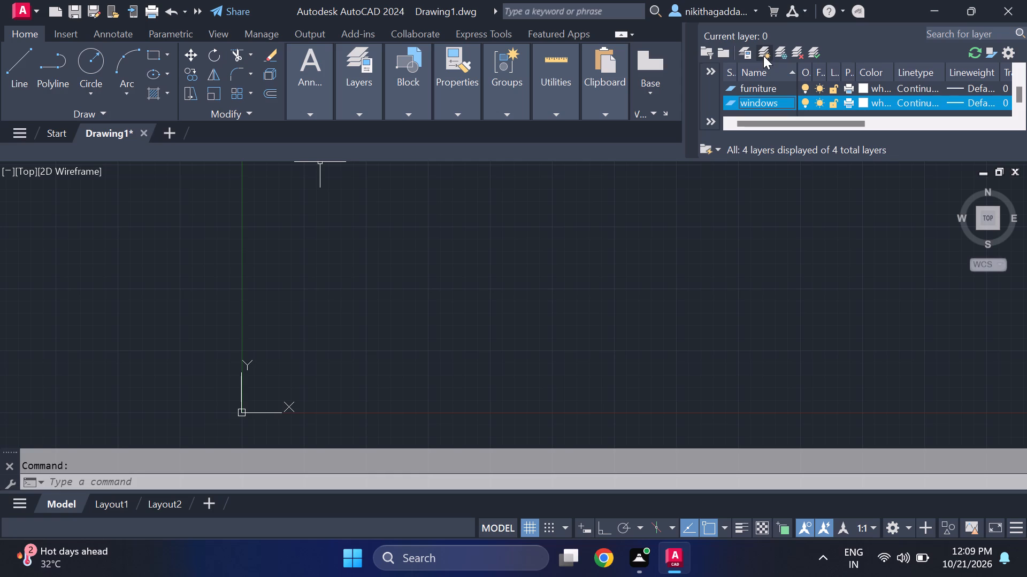
click(764, 54)
key(BackSpace)
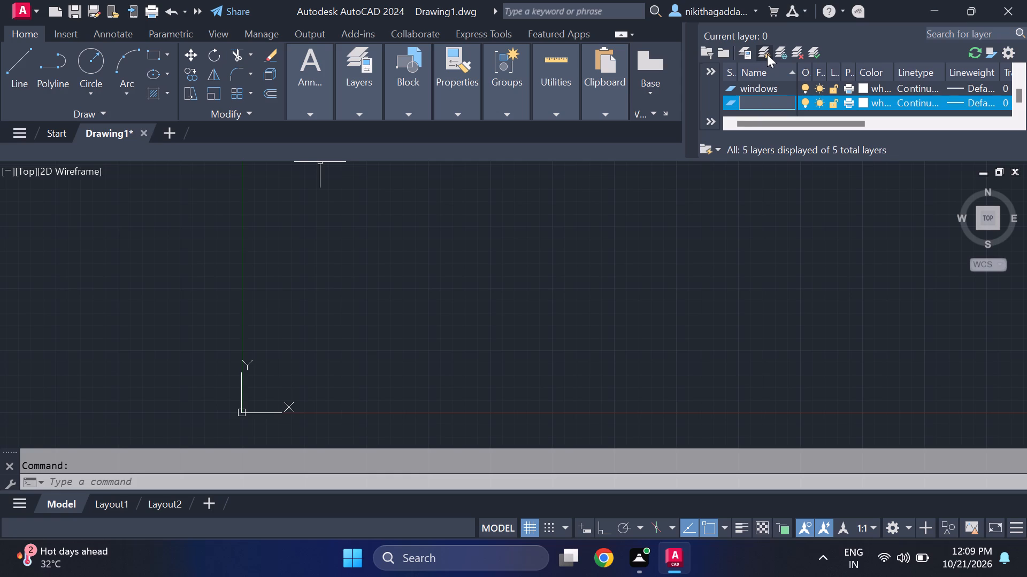
text(text)
key(Return)
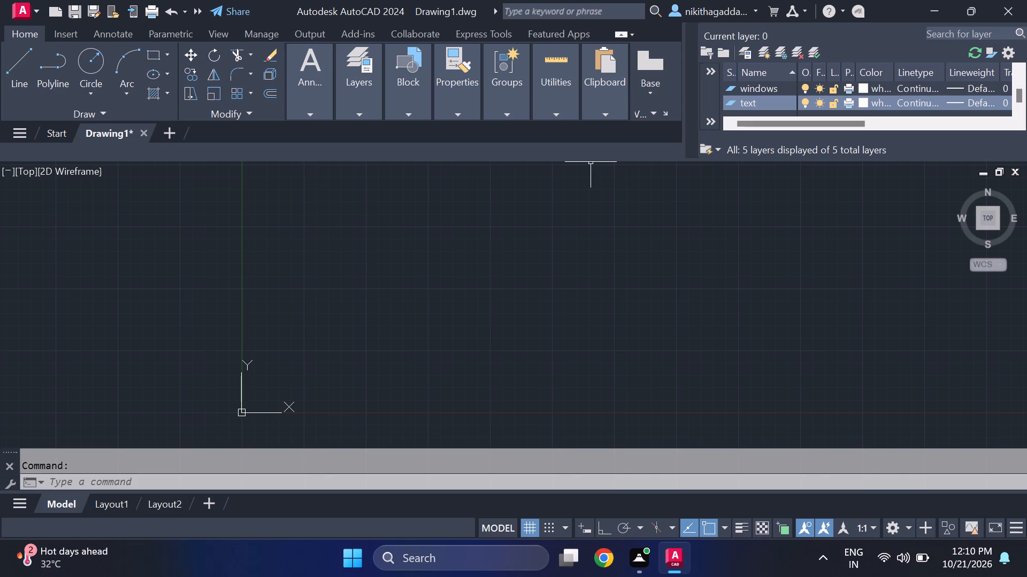
Add another new layer named hatch.
click(764, 56)
key(BackSpace)
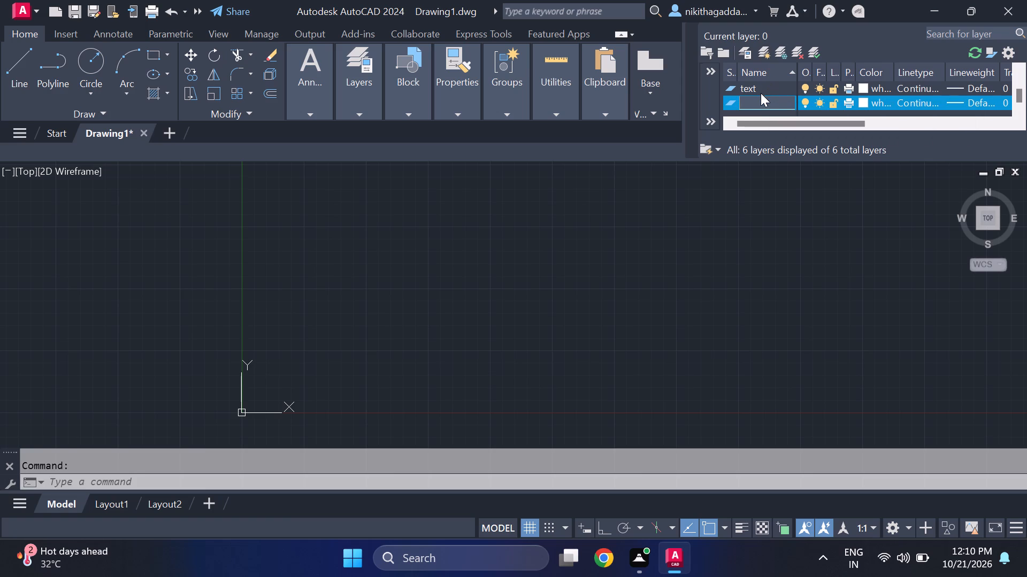
scroll(761, 93, up, 2)
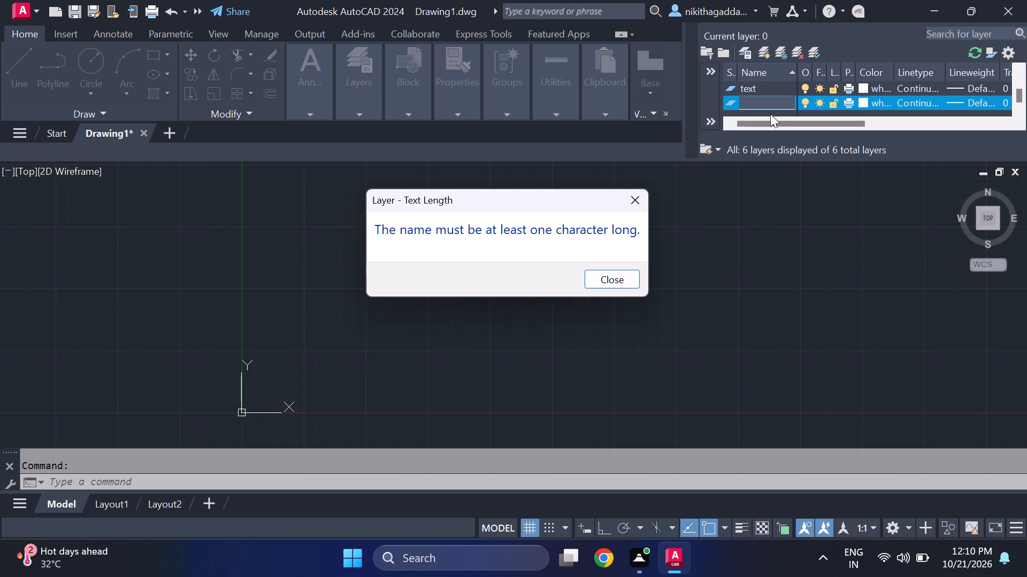
key(j)
text(hat)
drag(644, 247, 633, 259)
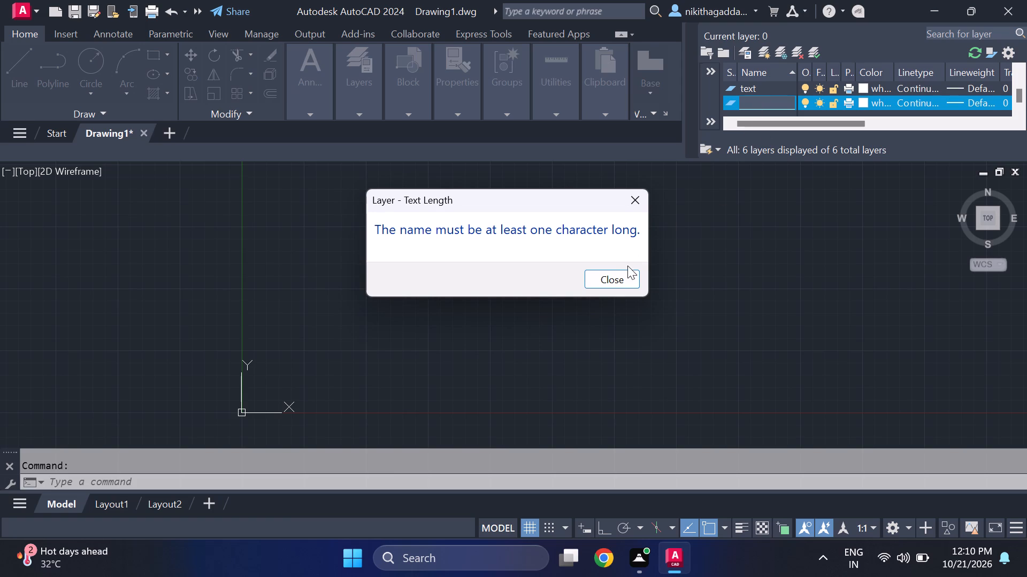
click(624, 271)
text(hatch)
key(Return)
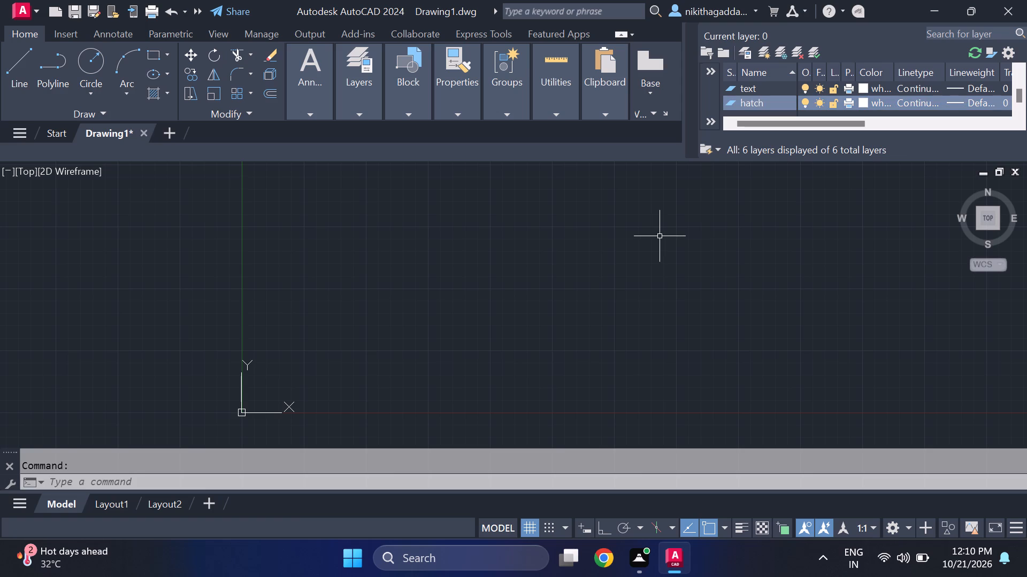
Make the walls layer current and set its color to index 253, then close the layer properties.
scroll(760, 133, up, 6)
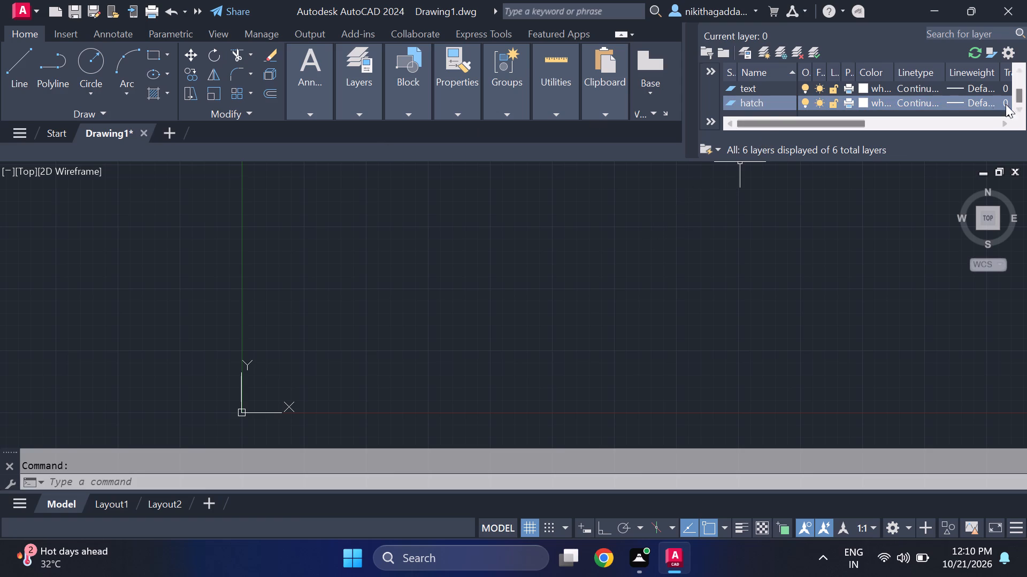
scroll(955, 100, up, 3)
click(760, 102)
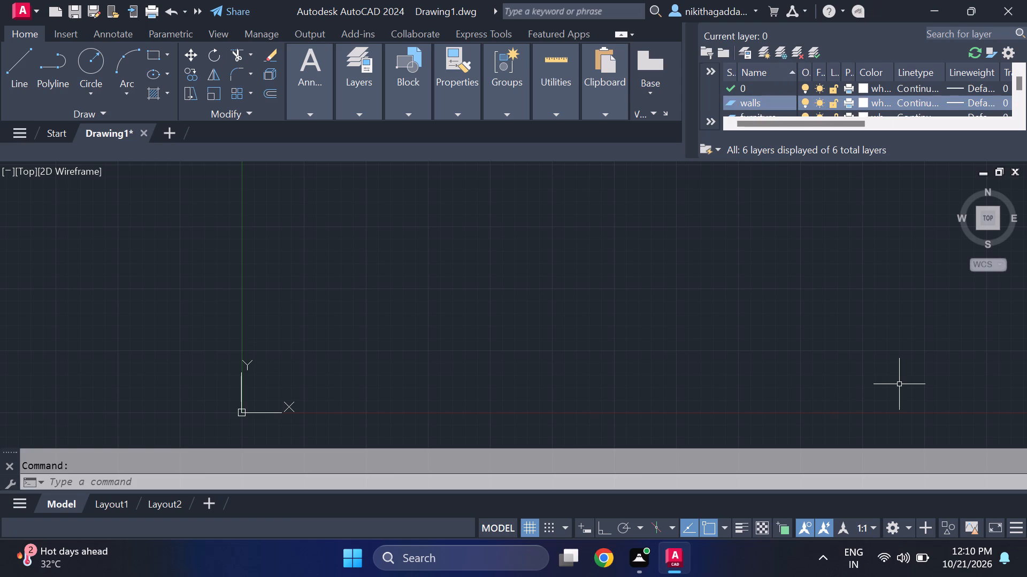
click(814, 51)
click(865, 100)
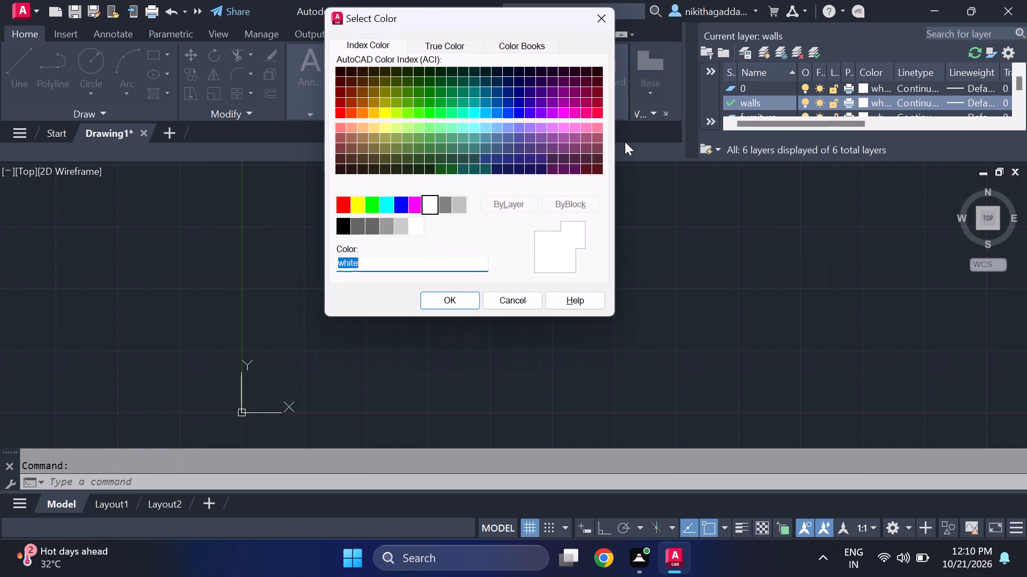
click(388, 226)
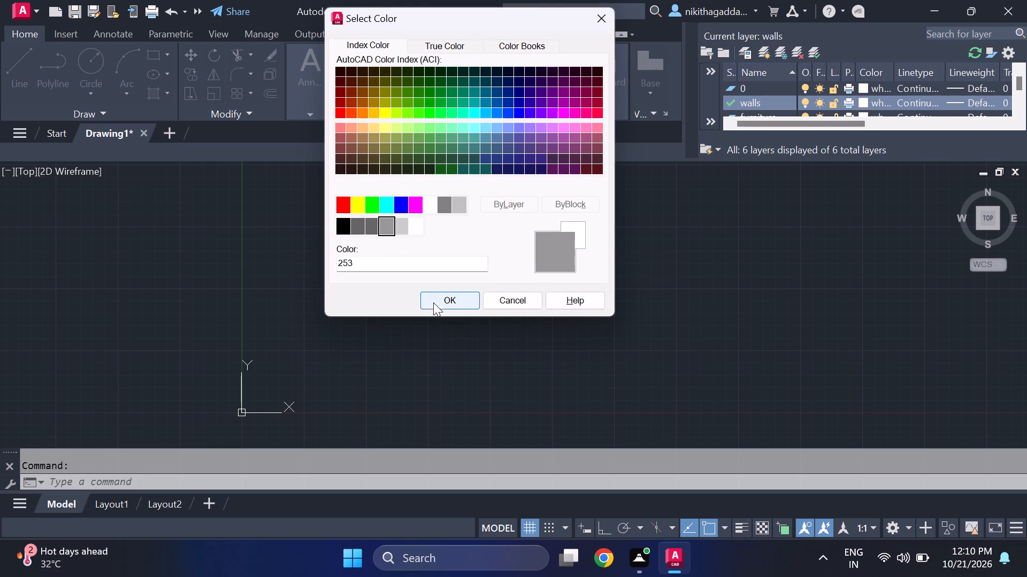
click(435, 301)
click(690, 31)
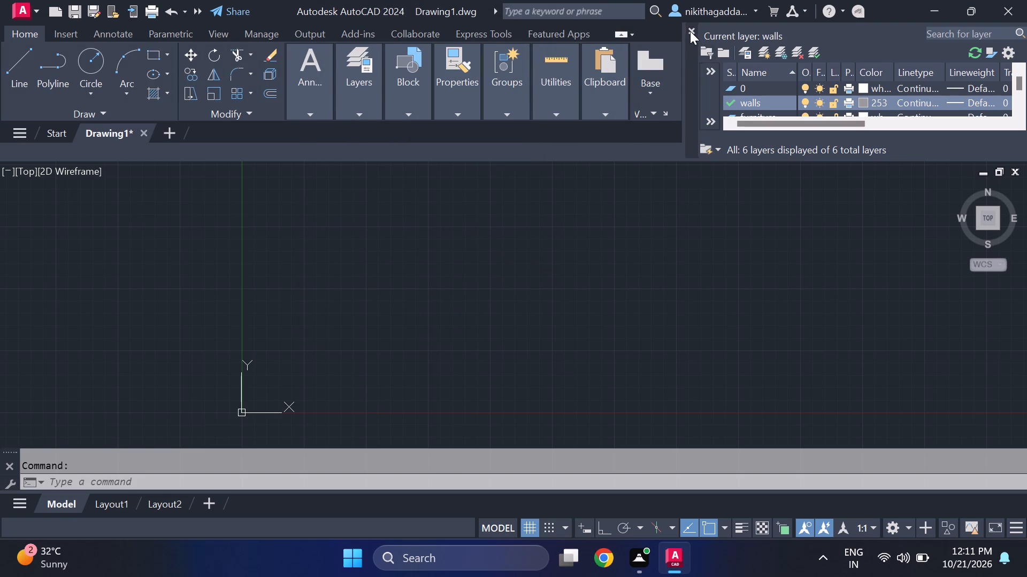
Configure the drawing units with Engineering length type and 0'-0.00" precision, keeping Inches as the insertion scale.
scroll(578, 197, down, 2)
middle_drag(571, 210, 278, 393)
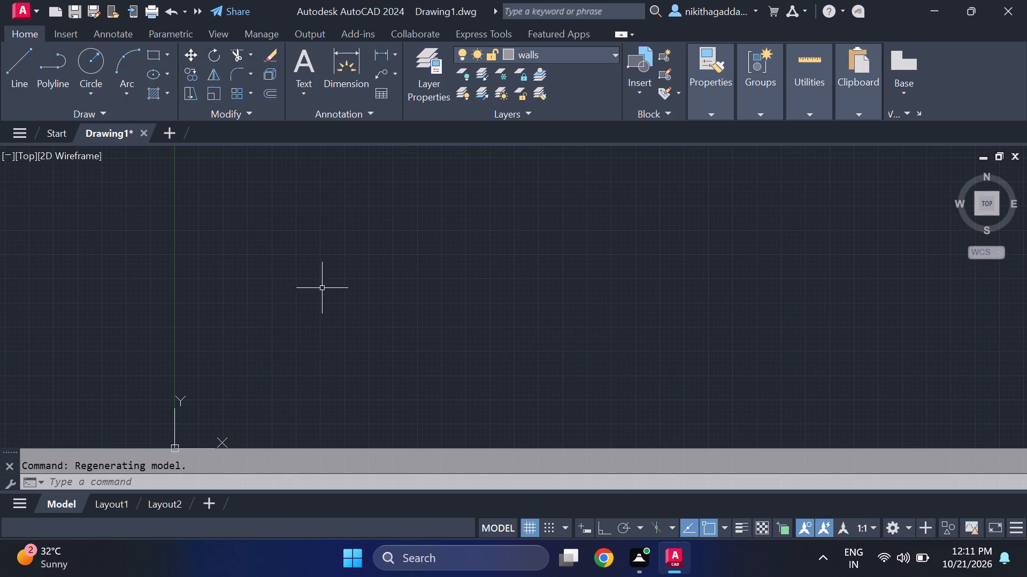
text(units)
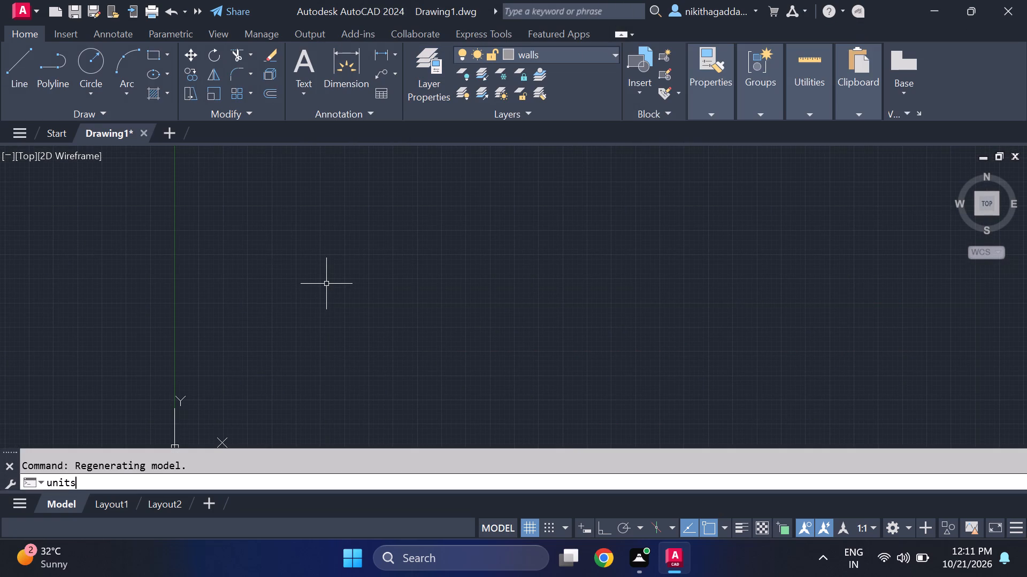
key(Return)
click(496, 162)
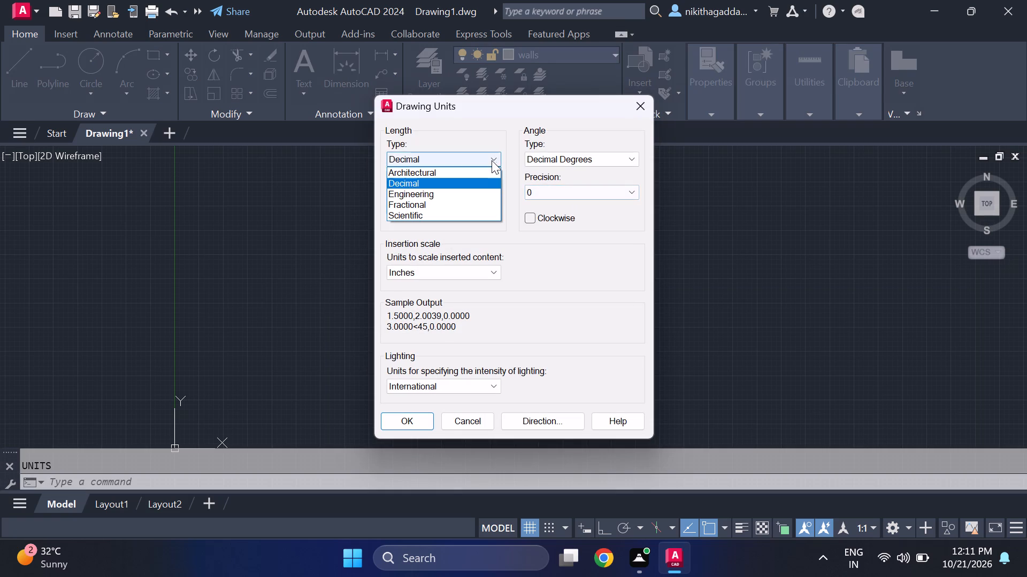
click(457, 196)
click(463, 186)
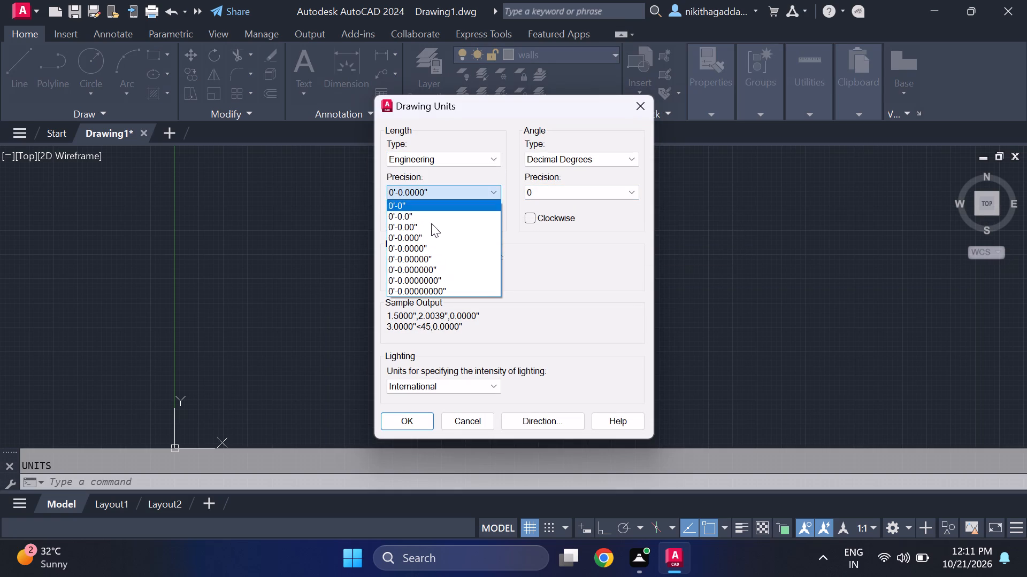
click(423, 228)
click(474, 269)
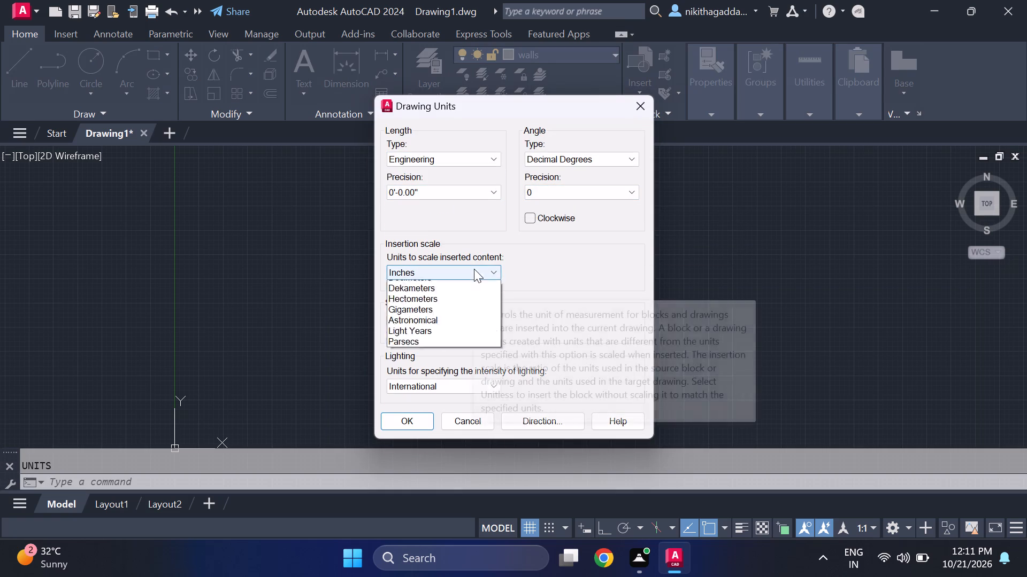
click(484, 230)
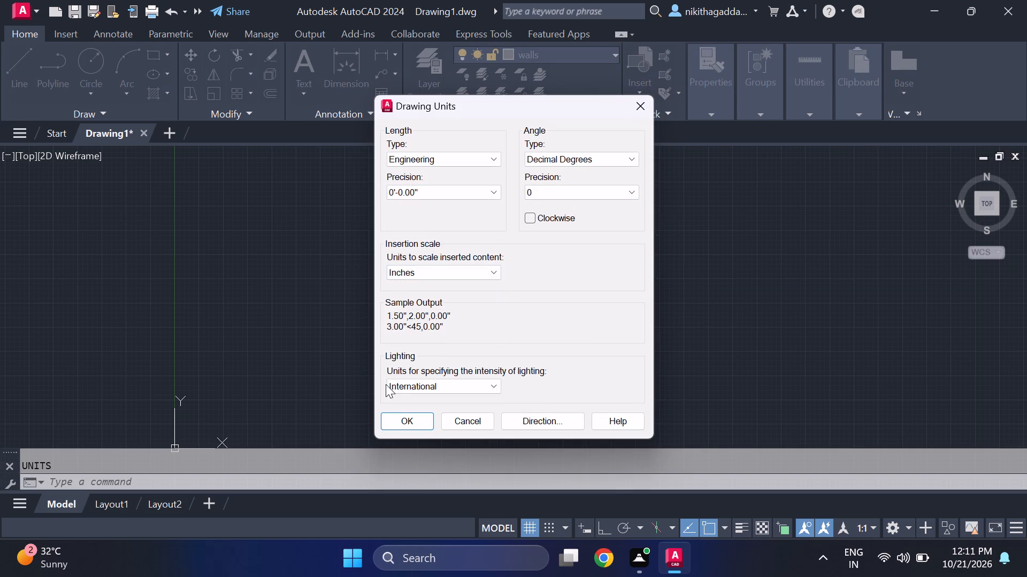
click(400, 415)
Modify the Standard dimension style's primary units to Engineering format with 0'-0.00" precision.
key(d)
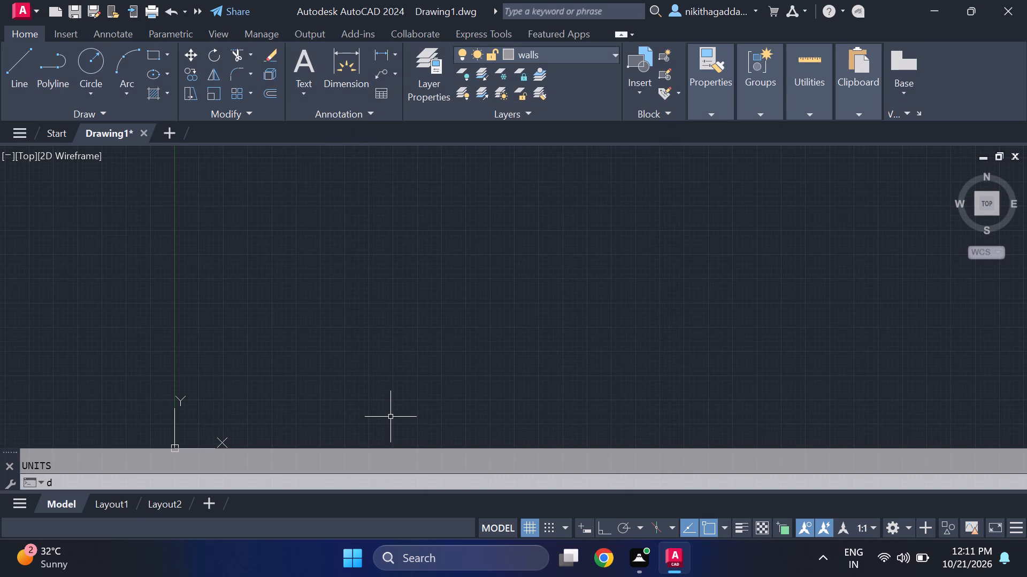
key(Return)
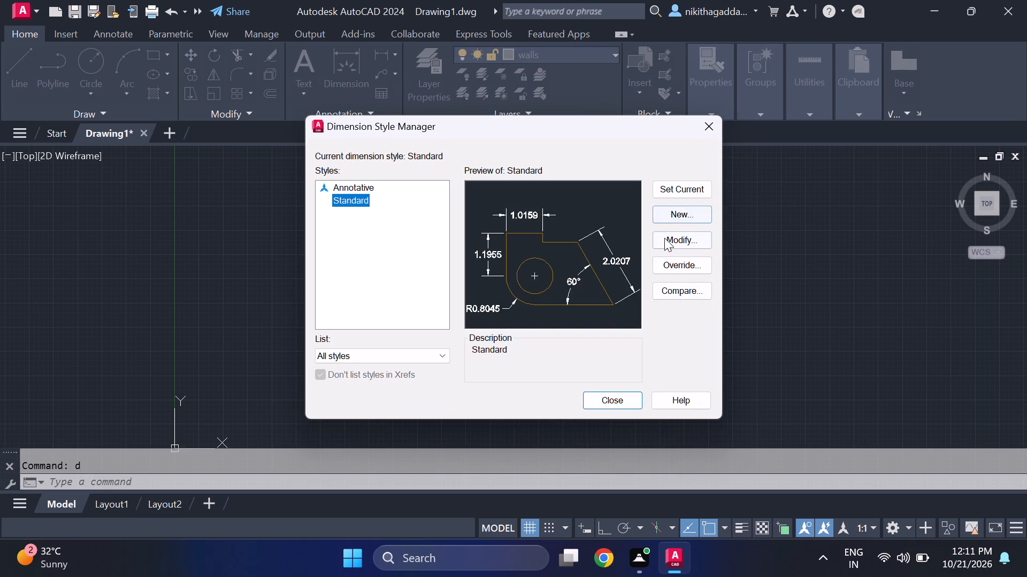
click(663, 239)
click(488, 99)
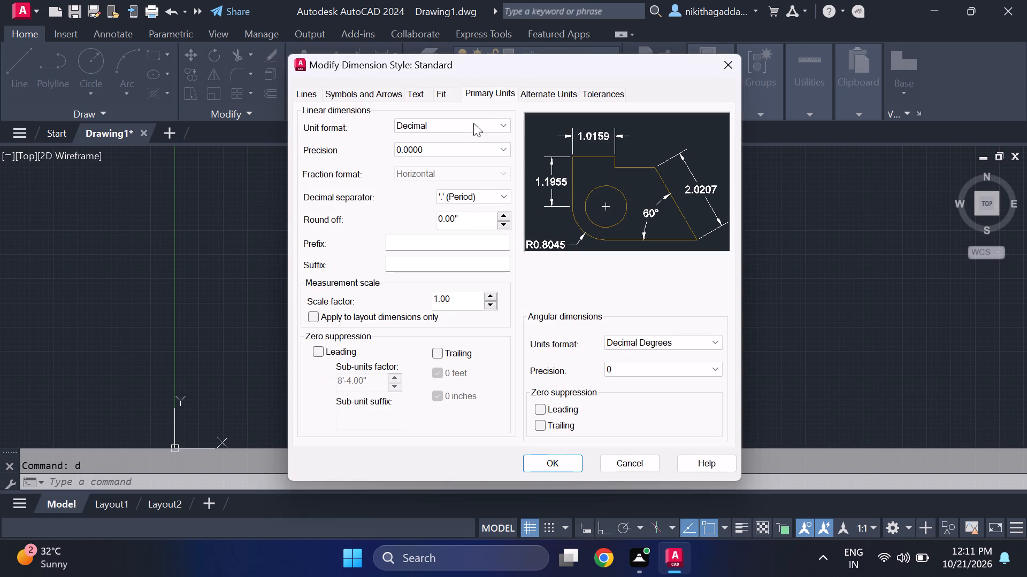
click(469, 123)
click(454, 159)
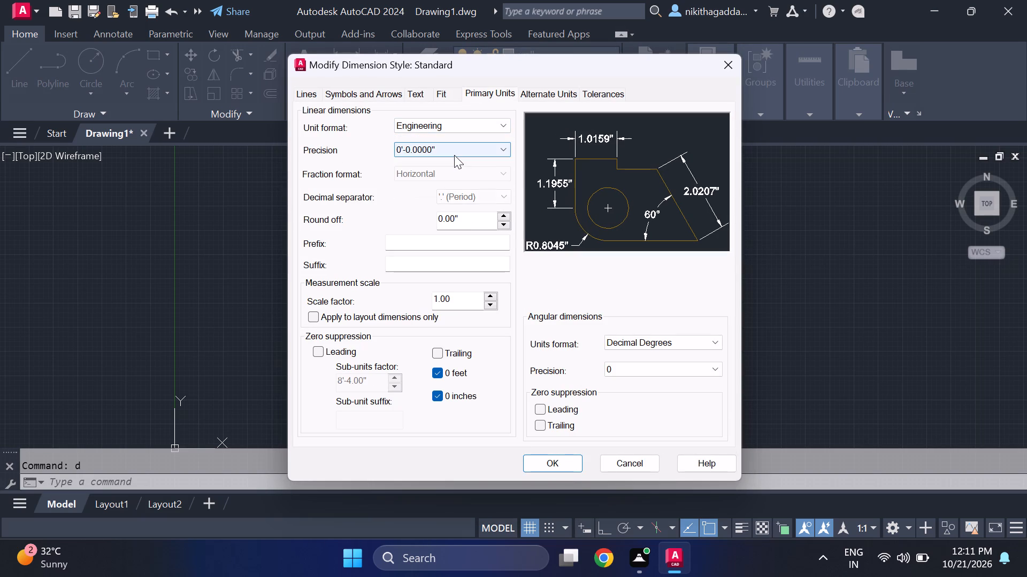
click(454, 155)
click(433, 187)
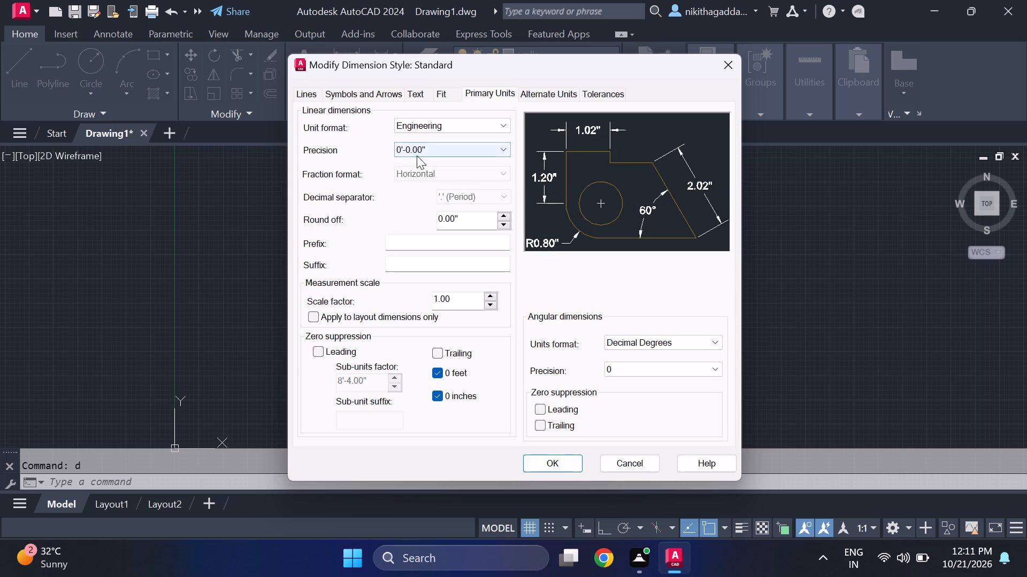
Set the Standard dimension style's text height to 7" and accept the style changes.
click(415, 97)
click(476, 208)
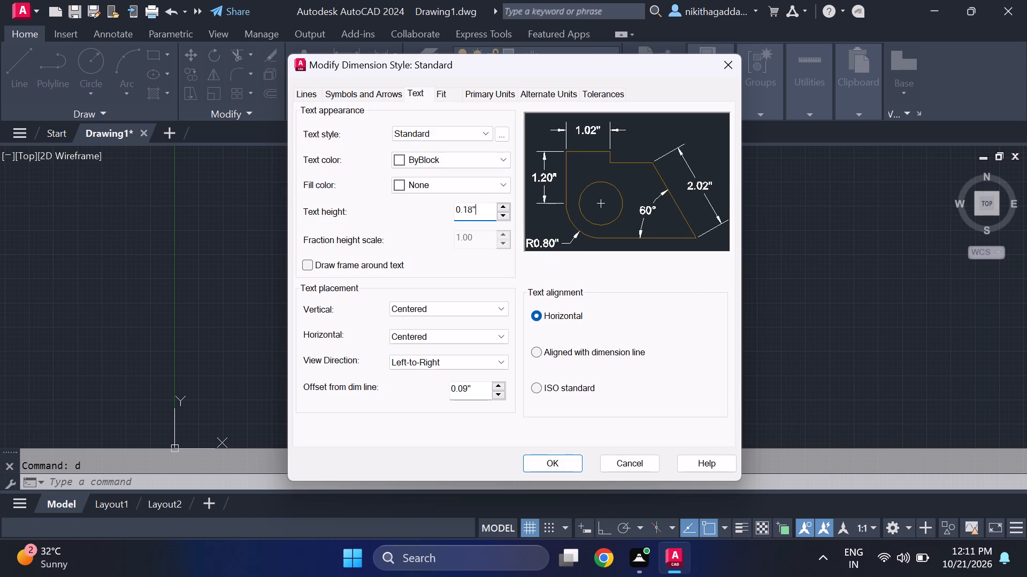
key(BackSpace)
key(BackSpace)
key(BackSpace)
key(BackSpace)
key(BackSpace)
key(BackSpace)
key(BackSpace)
key(BackSpace)
key(BackSpace)
key(BackSpace)
key(BackSpace)
key(BackSpace)
key(BackSpace)
key(BackSpace)
key(BackSpace)
key(BackSpace)
key(BackSpace)
key(7)
key(Return)
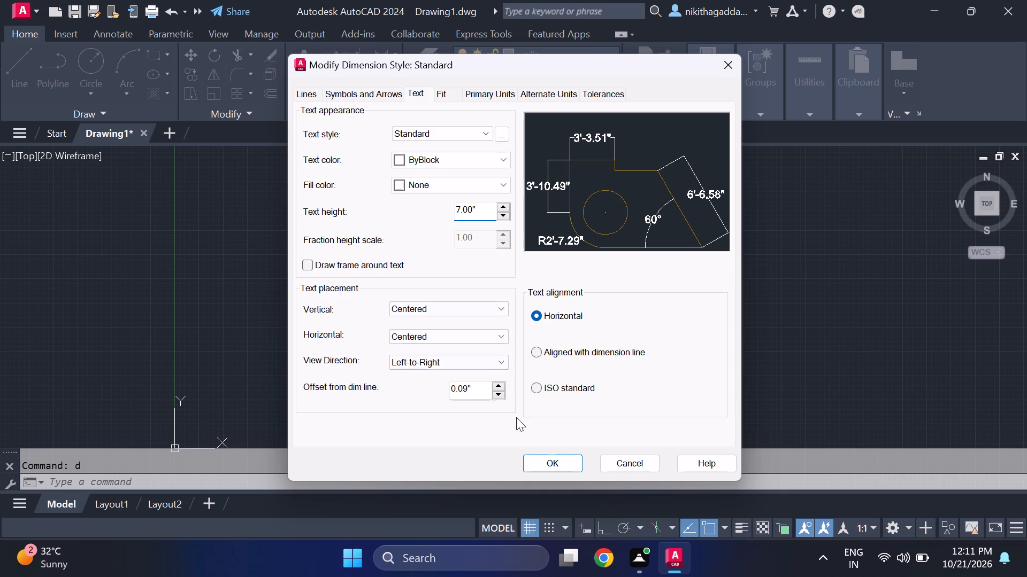
click(547, 461)
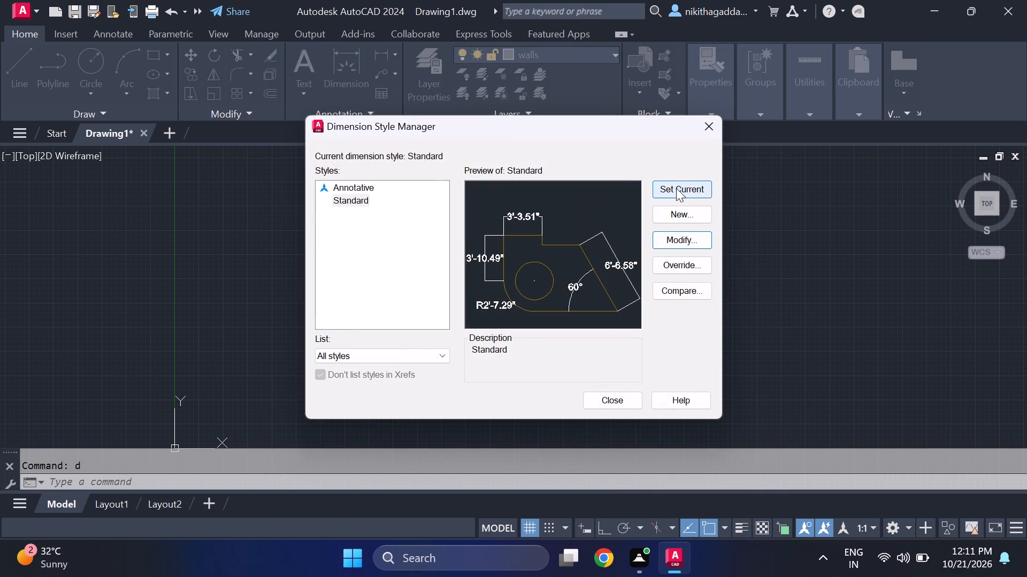
Make the Standard dimension style current and close the Dimension Style Manager.
click(677, 186)
click(629, 406)
Start the wall outline with the Line command in ortho mode, drawing a 17' horizontal top edge toward the right.
middle_drag(587, 274, 564, 298)
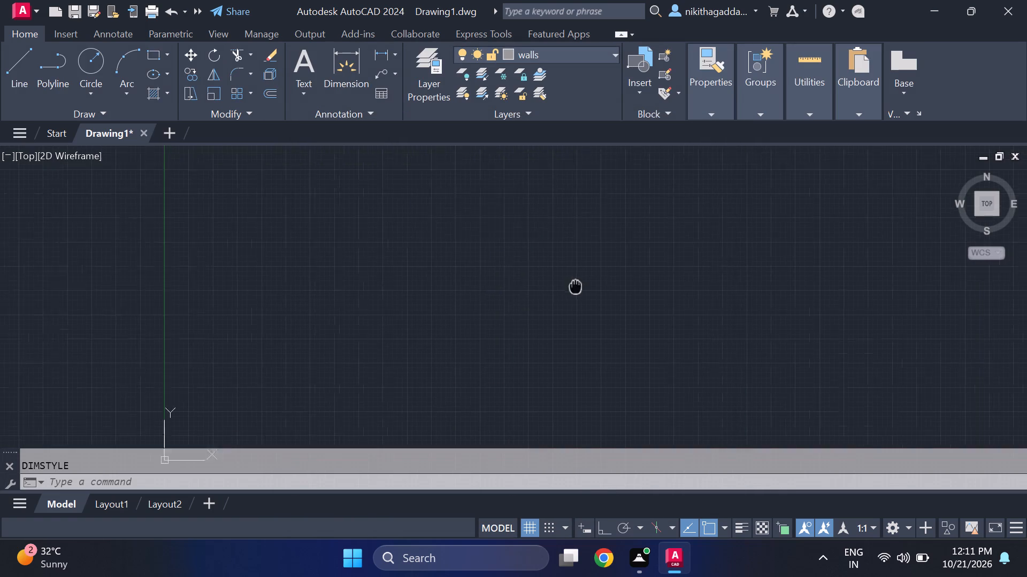
middle_drag(564, 298, 502, 340)
middle_drag(333, 205, 226, 264)
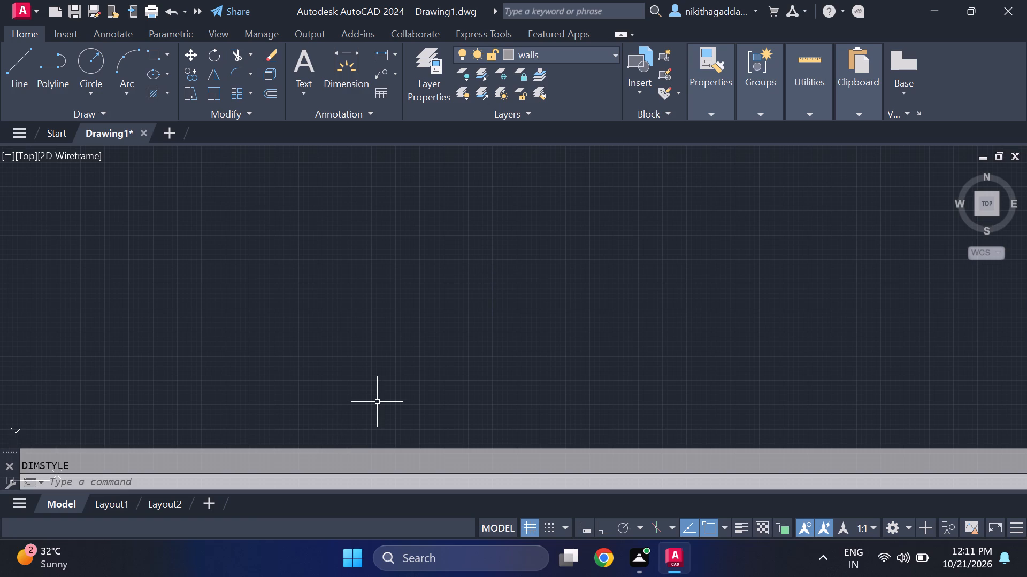
text(l')
key(BackSpace)
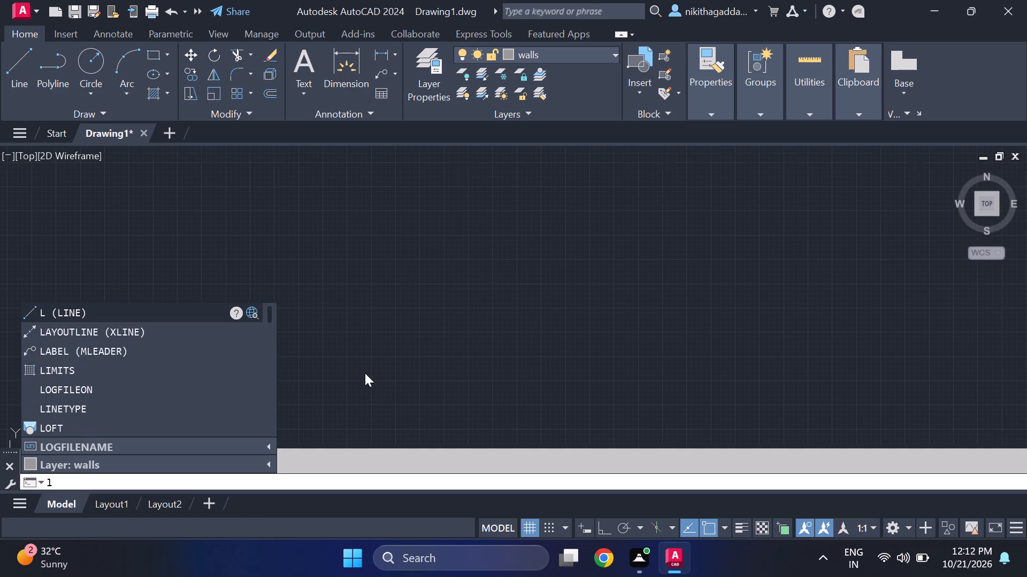
scroll(365, 373, up, 1)
click(60, 311)
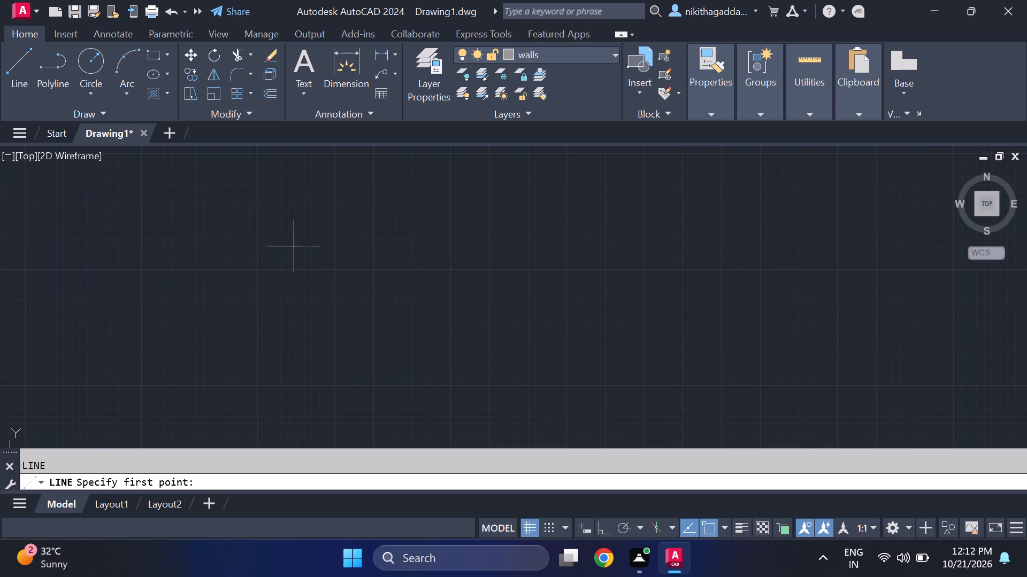
click(295, 246)
key(F8)
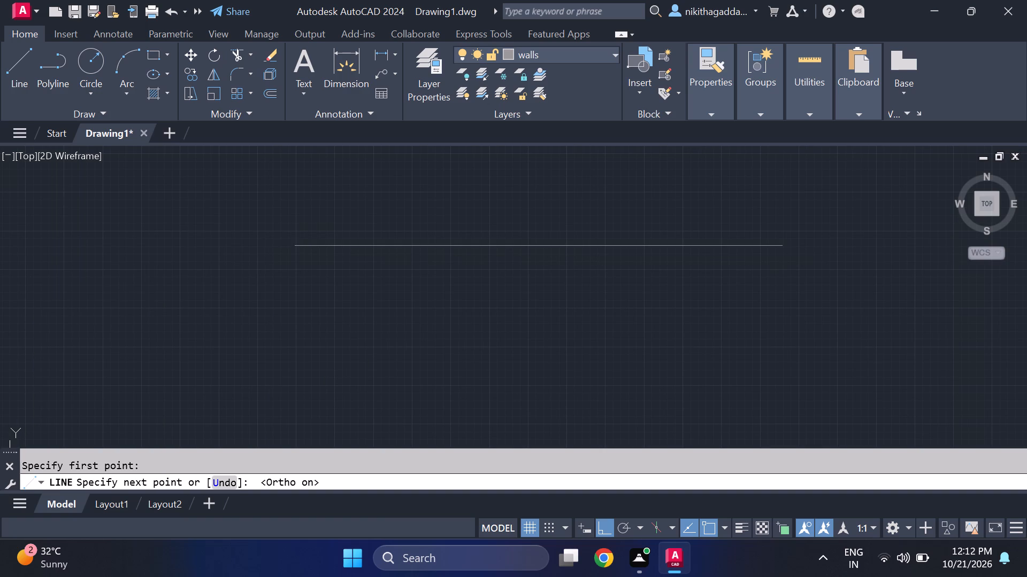
text(15)
key(BackSpace)
text(7')
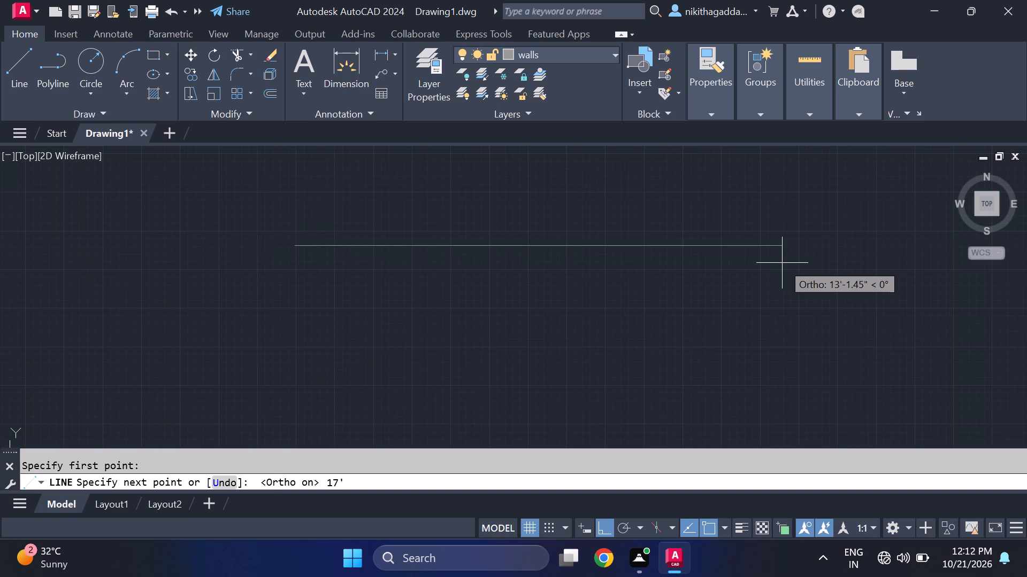
key(Return)
Continue the outline 50' downward and 17' back to the left, then close it at the starting corner.
scroll(810, 399, down, 5)
middle_drag(810, 399, 631, 292)
scroll(631, 292, up, 2)
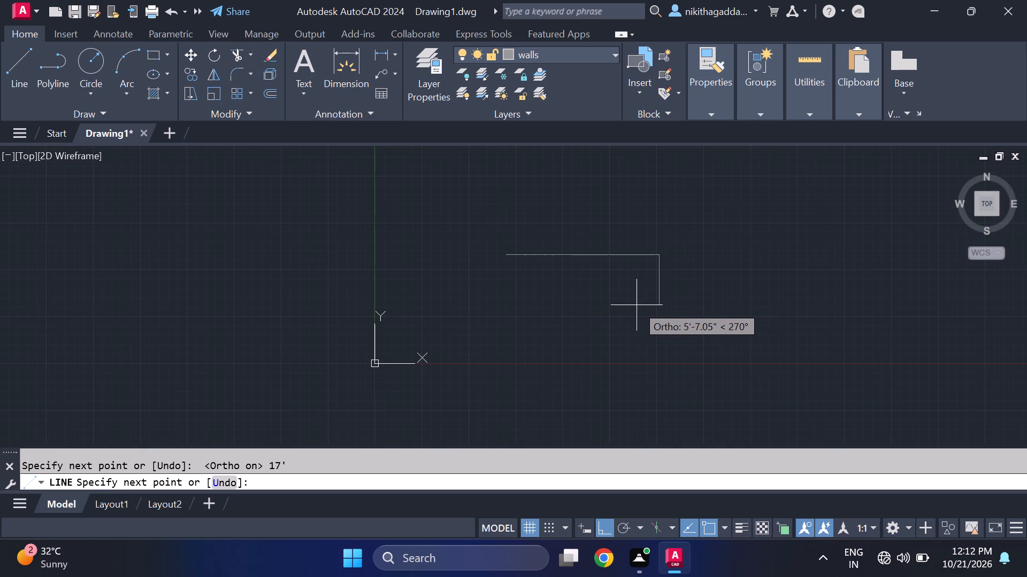
text(50')
key(Return)
scroll(646, 284, down, 3)
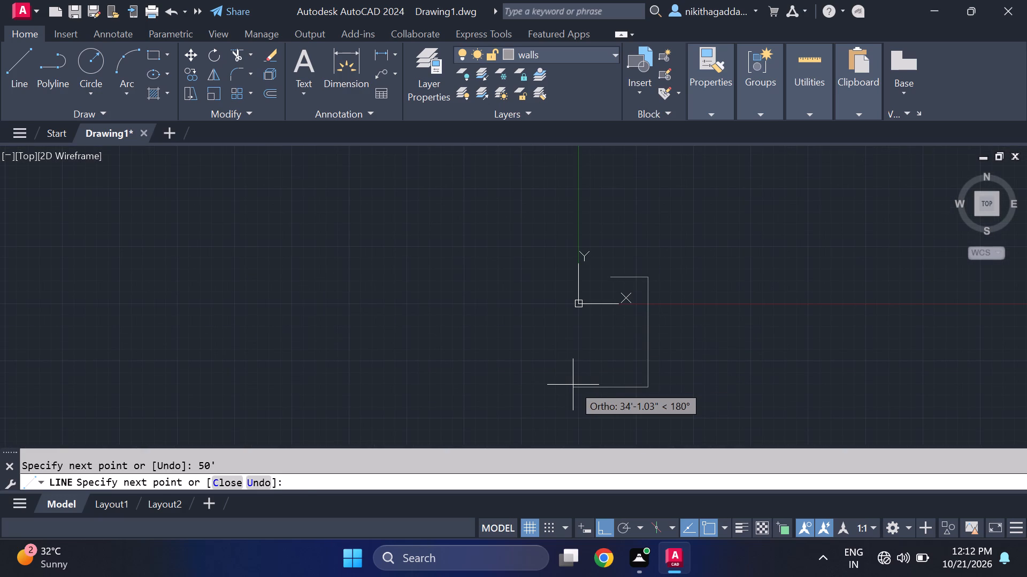
text(17')
key(Return)
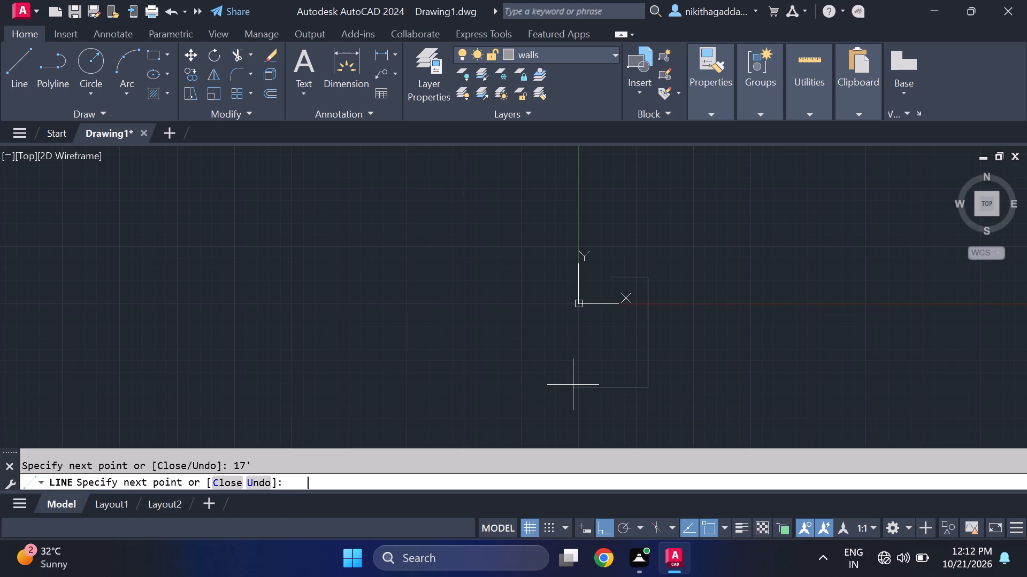
scroll(622, 272, up, 4)
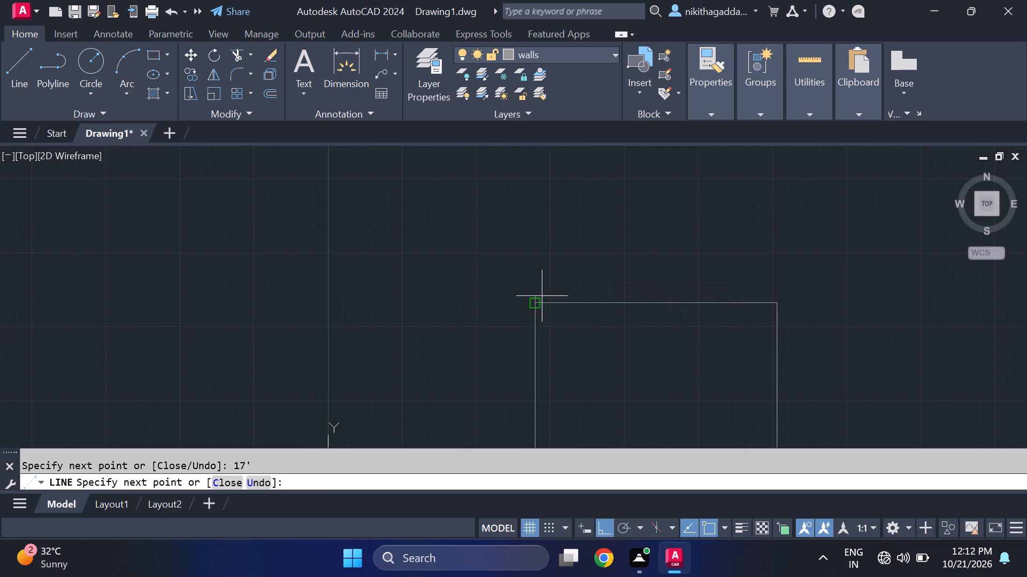
click(537, 300)
key(Escape)
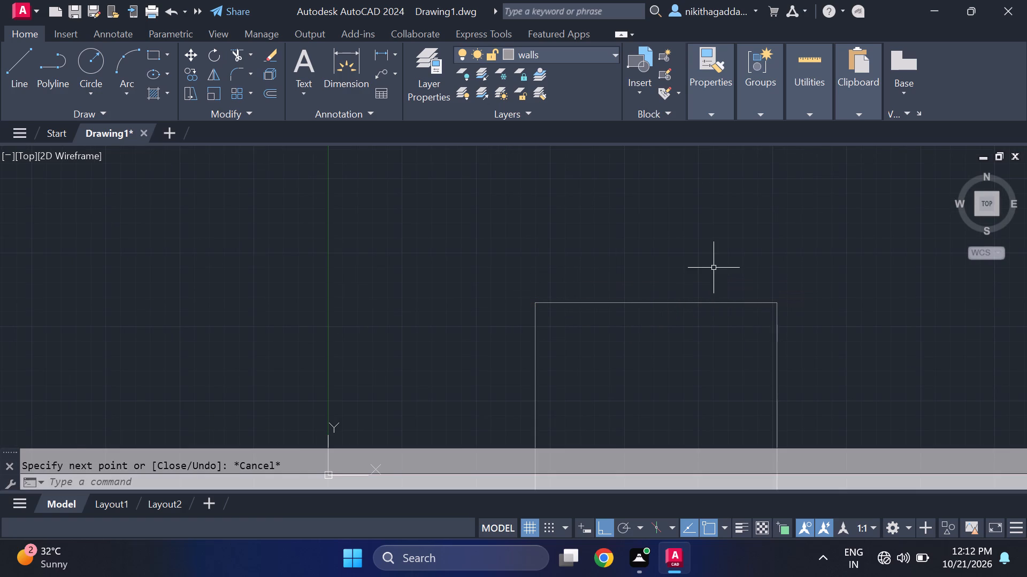
Move all four lines of the wall rectangle, with ortho off, to a spot above and to the right of the origin.
scroll(752, 196, down, 5)
scroll(744, 237, up, 2)
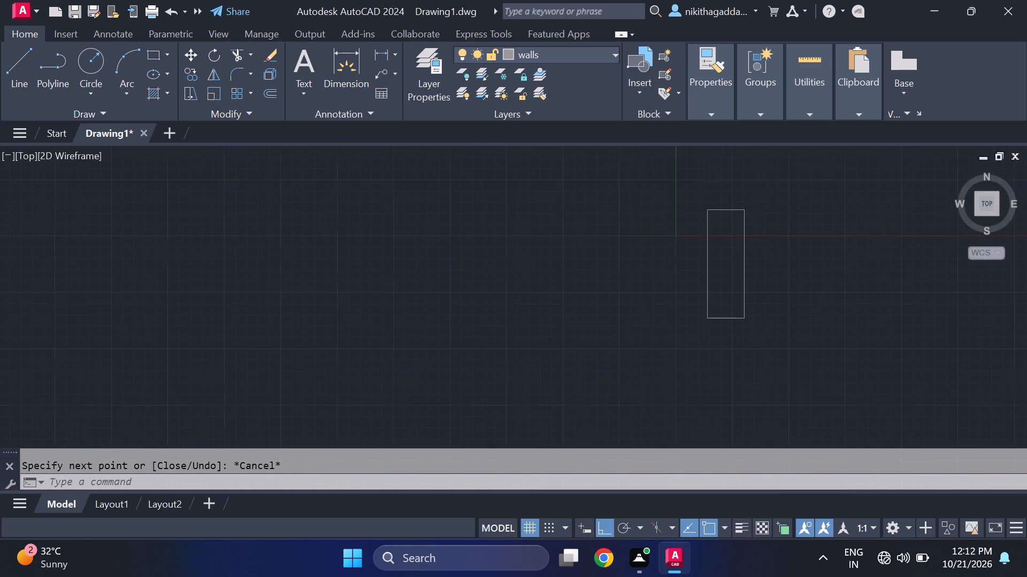
click(792, 169)
click(609, 383)
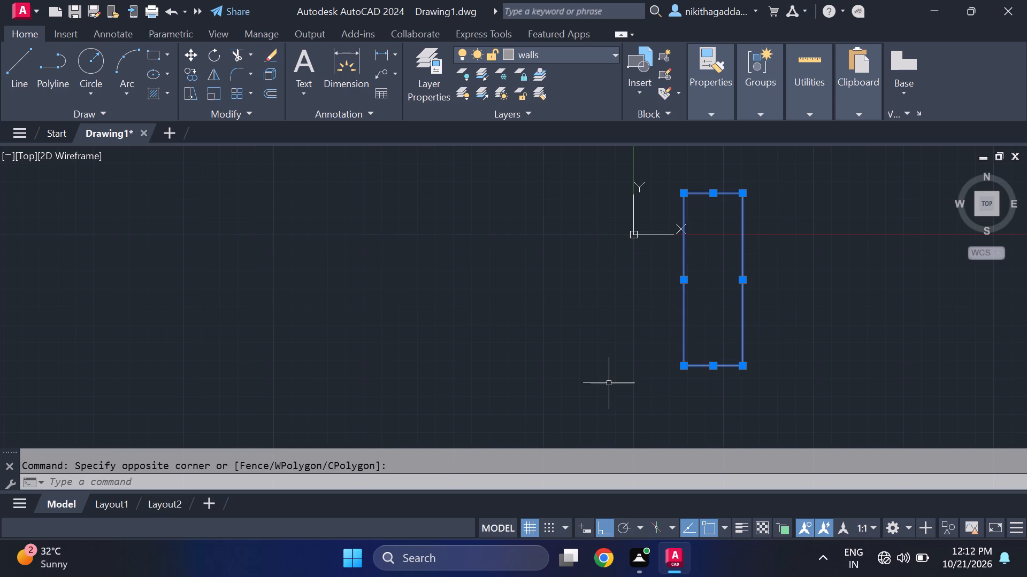
key(m)
key(Return)
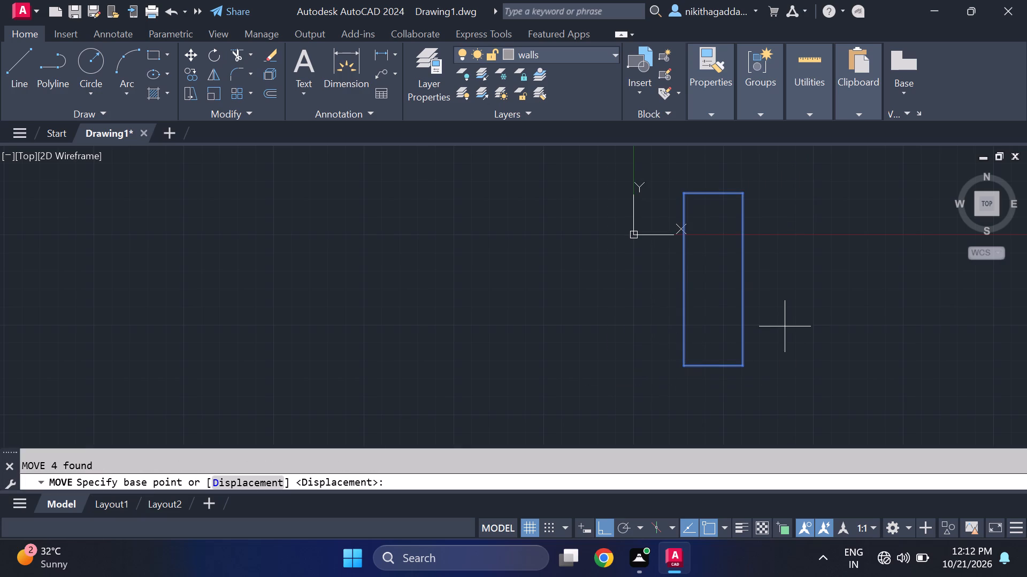
click(675, 370)
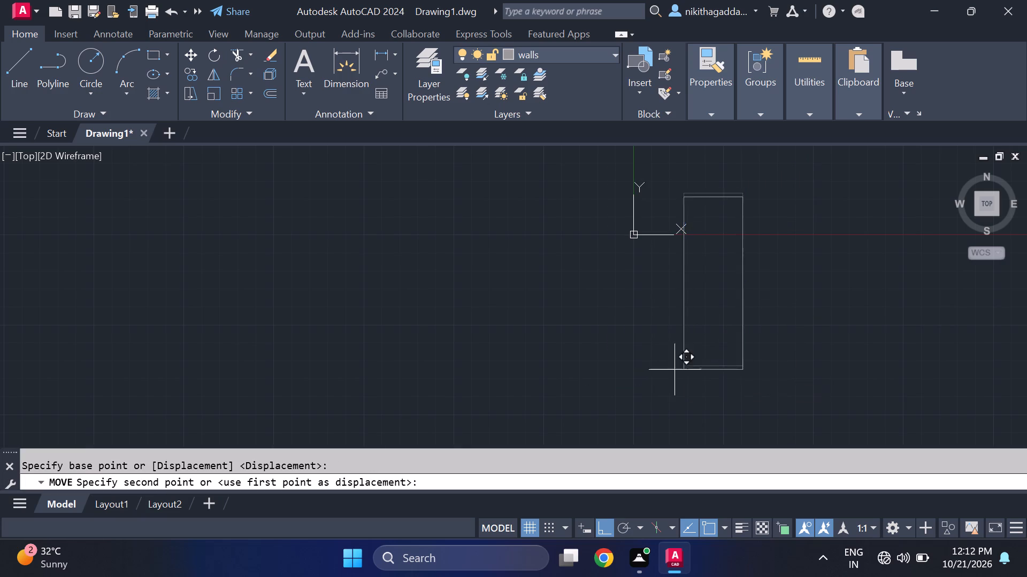
middle_drag(738, 309, 524, 375)
scroll(530, 365, up, 1)
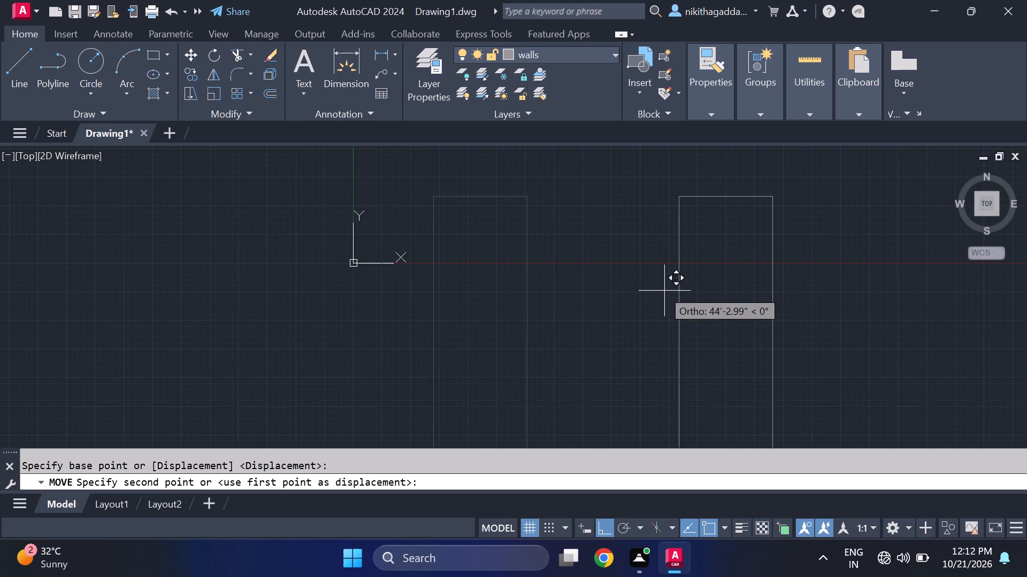
key(F8)
middle_drag(607, 259, 513, 365)
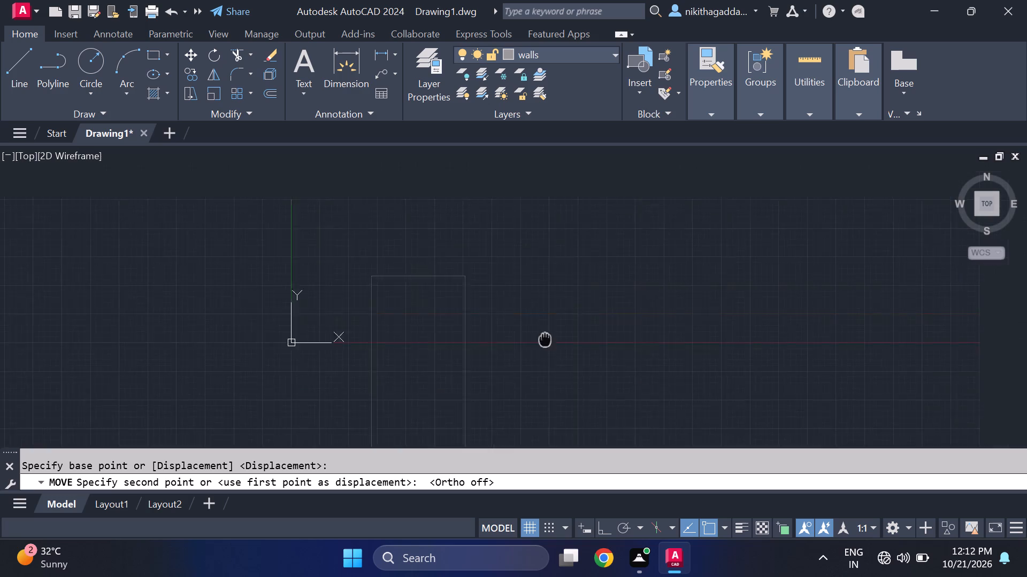
middle_drag(513, 365, 398, 412)
click(454, 354)
scroll(479, 305, up, 1)
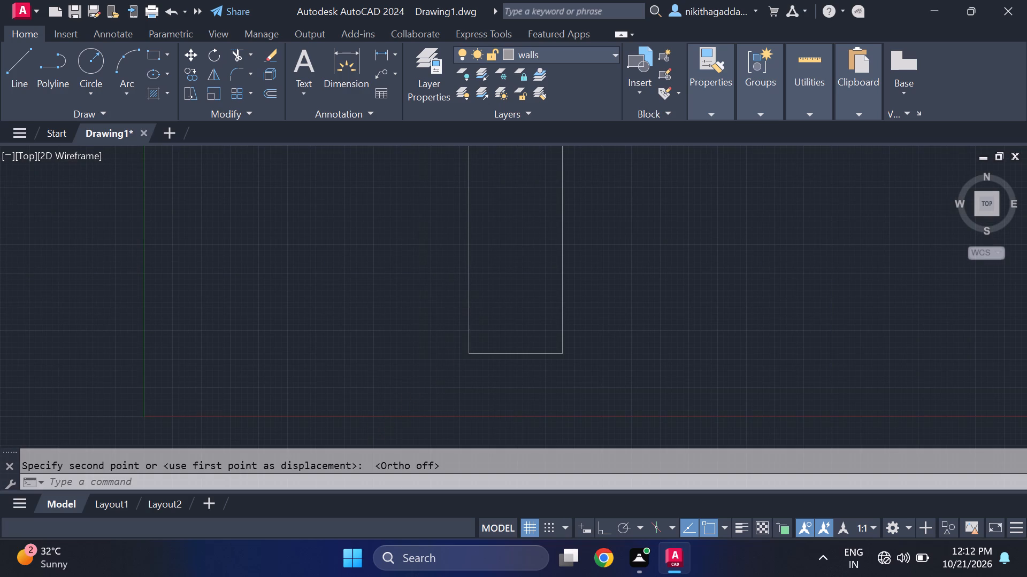
scroll(479, 305, up, 1)
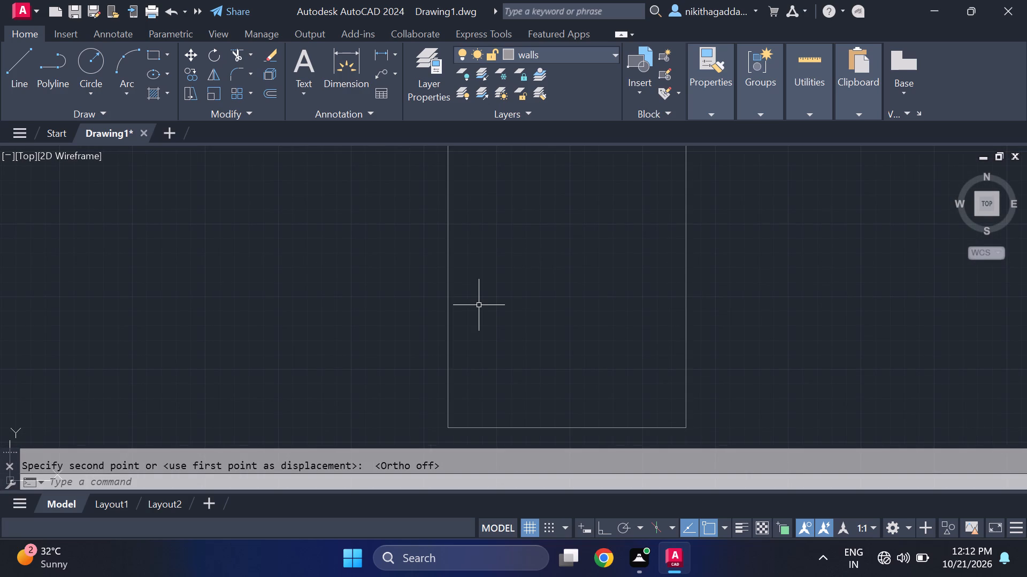
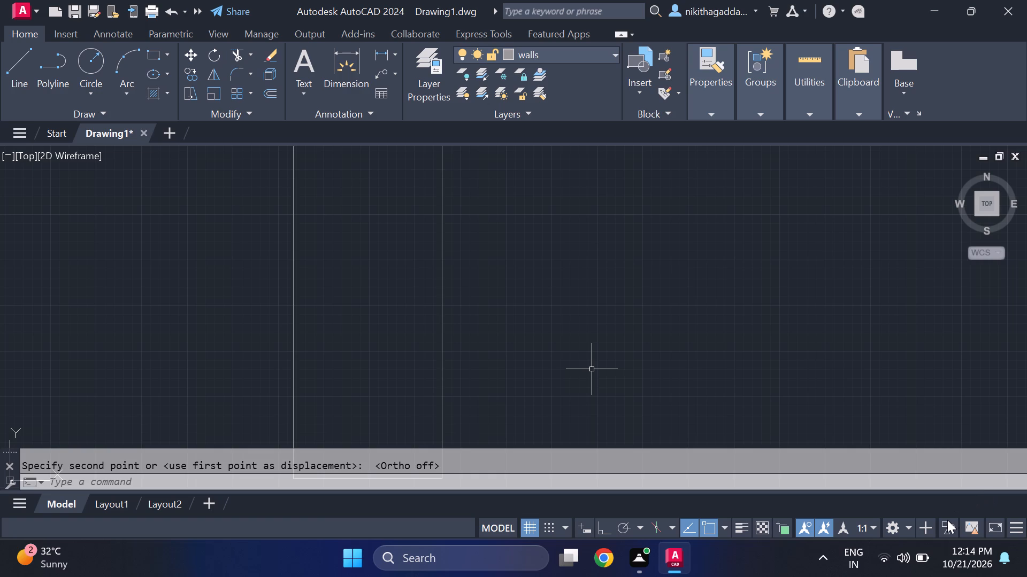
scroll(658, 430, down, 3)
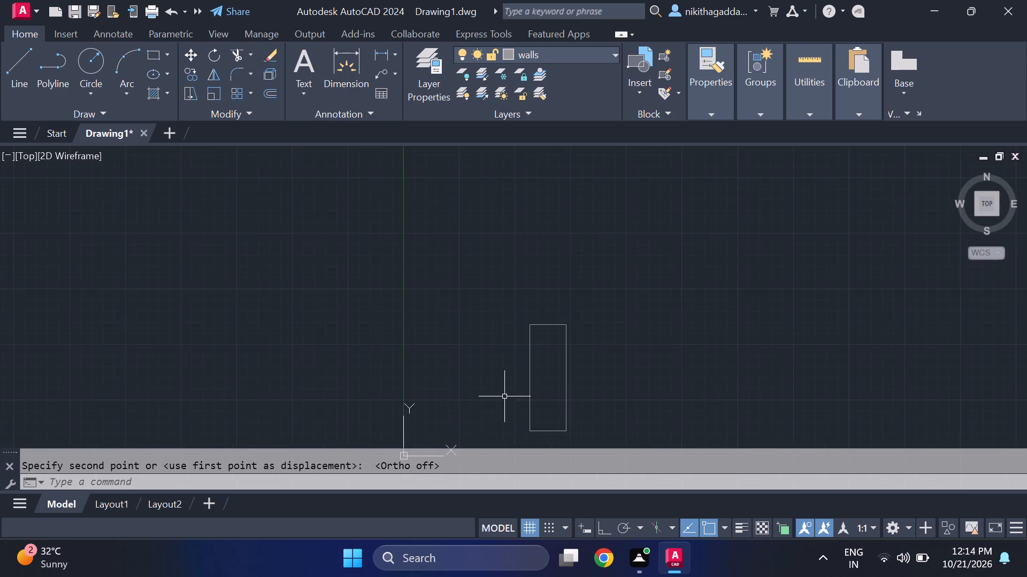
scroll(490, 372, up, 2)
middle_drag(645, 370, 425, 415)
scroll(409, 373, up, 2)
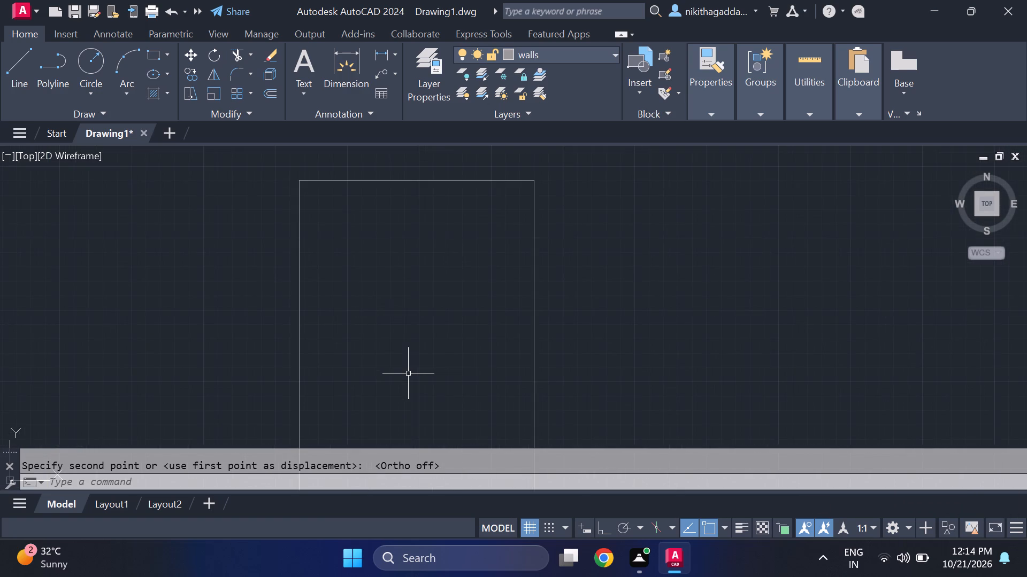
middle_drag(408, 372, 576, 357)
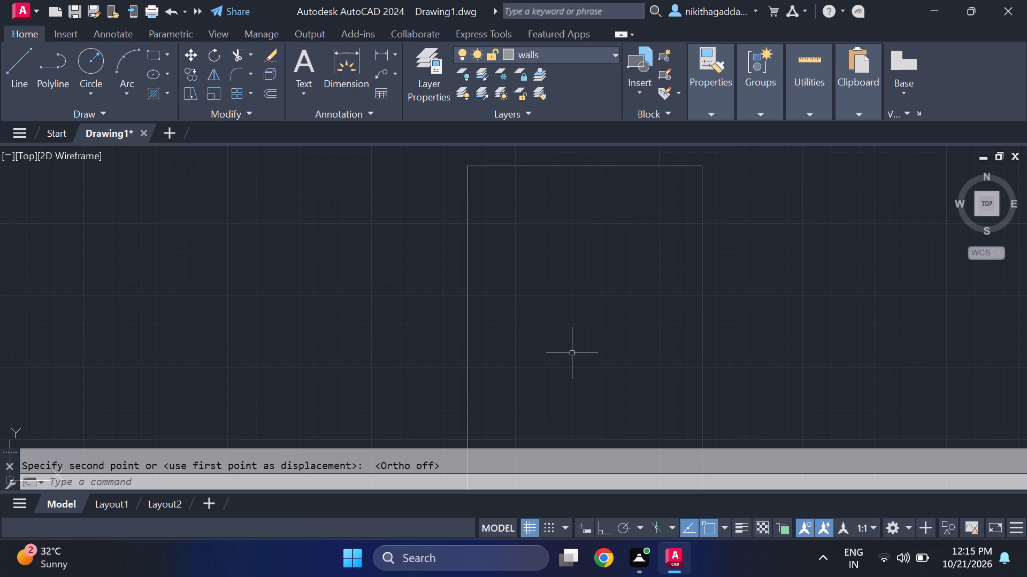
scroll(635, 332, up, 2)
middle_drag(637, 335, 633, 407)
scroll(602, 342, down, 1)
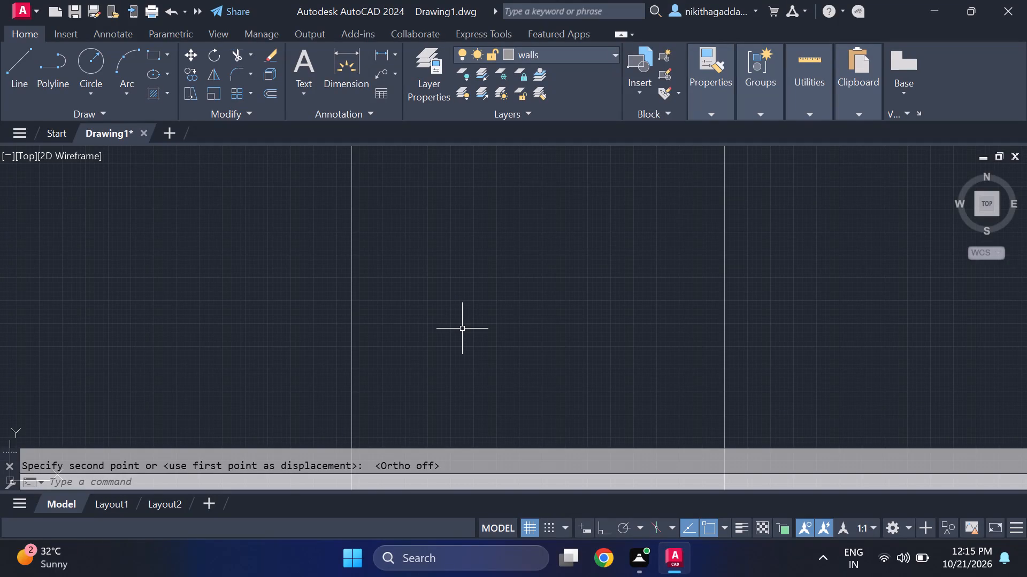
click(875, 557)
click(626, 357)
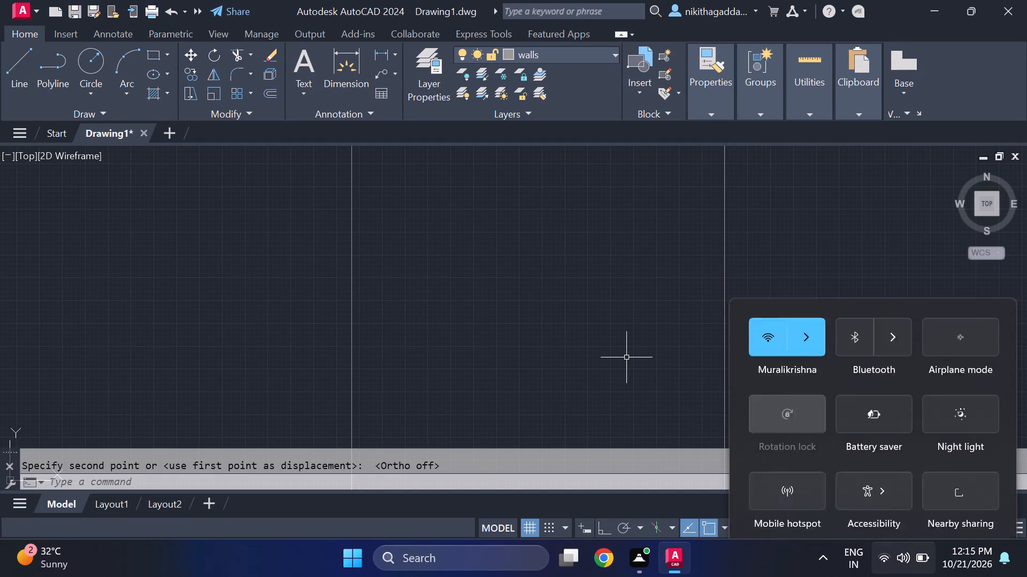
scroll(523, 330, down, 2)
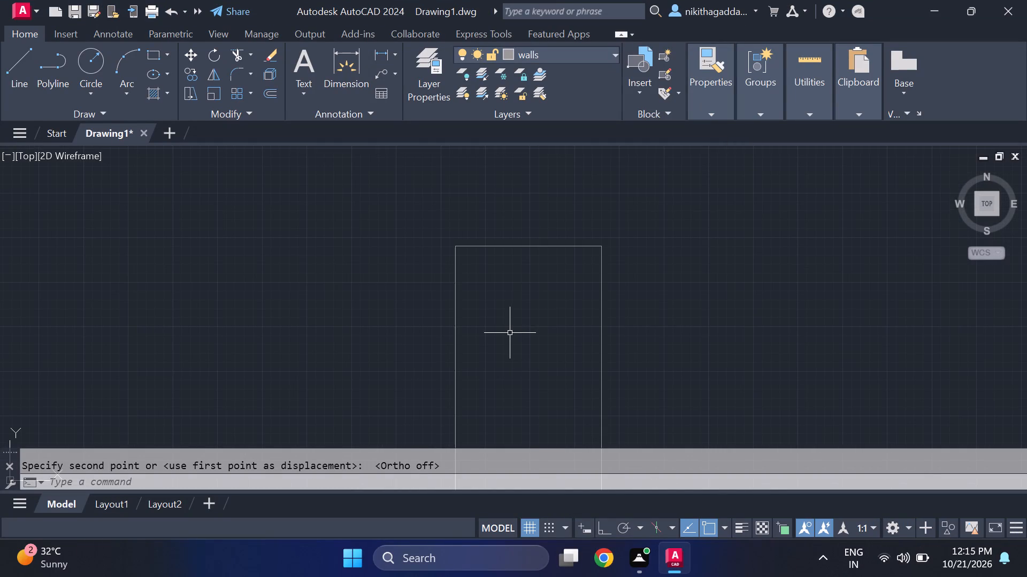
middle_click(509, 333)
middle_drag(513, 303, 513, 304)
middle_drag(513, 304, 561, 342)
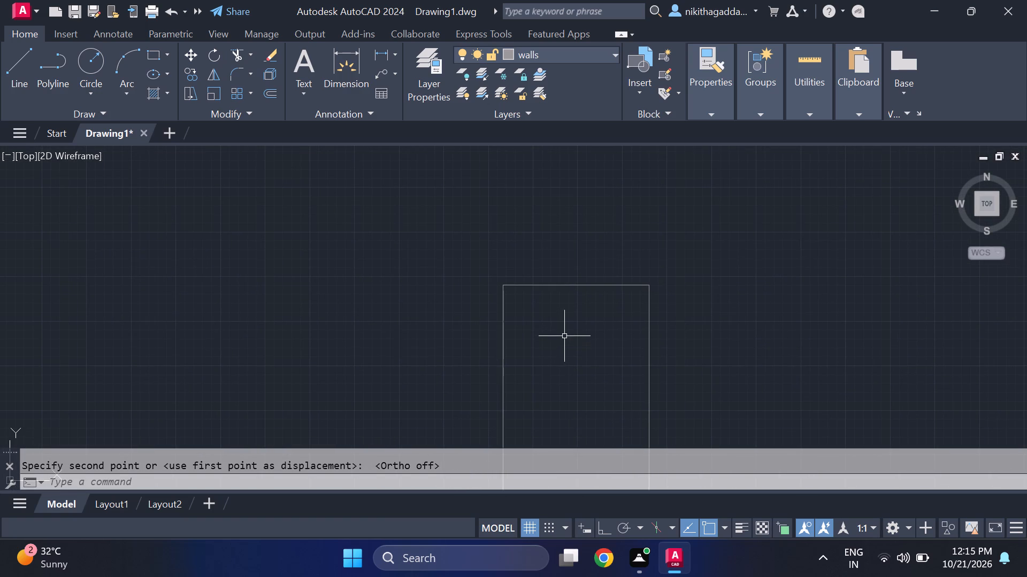
Offset all four lines of the outer wall rectangle 9" inward to give the walls their thickness.
scroll(564, 336, up, 1)
middle_drag(559, 269, 440, 231)
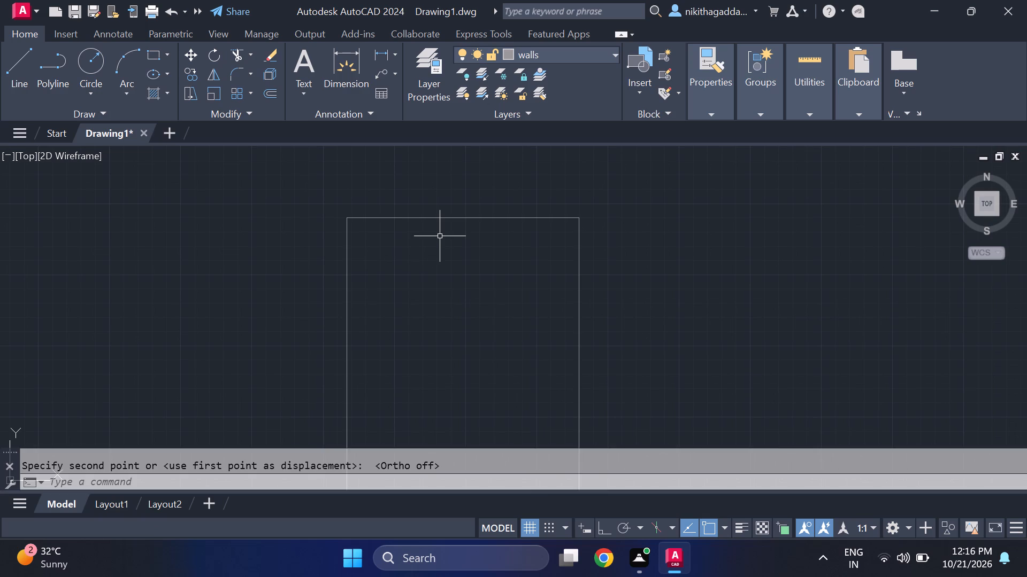
text(of)
key(Return)
text(9")
key(Return)
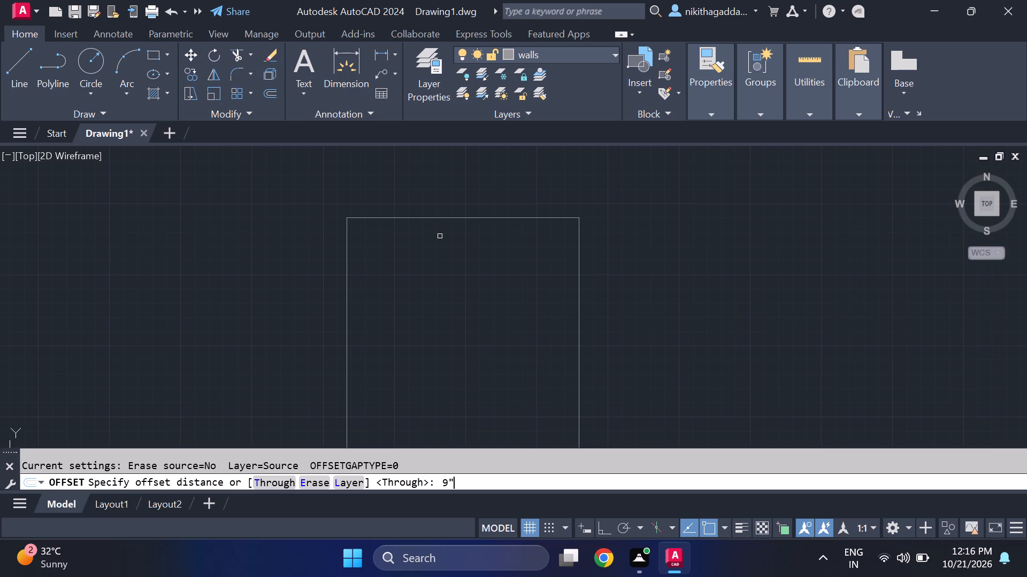
click(440, 217)
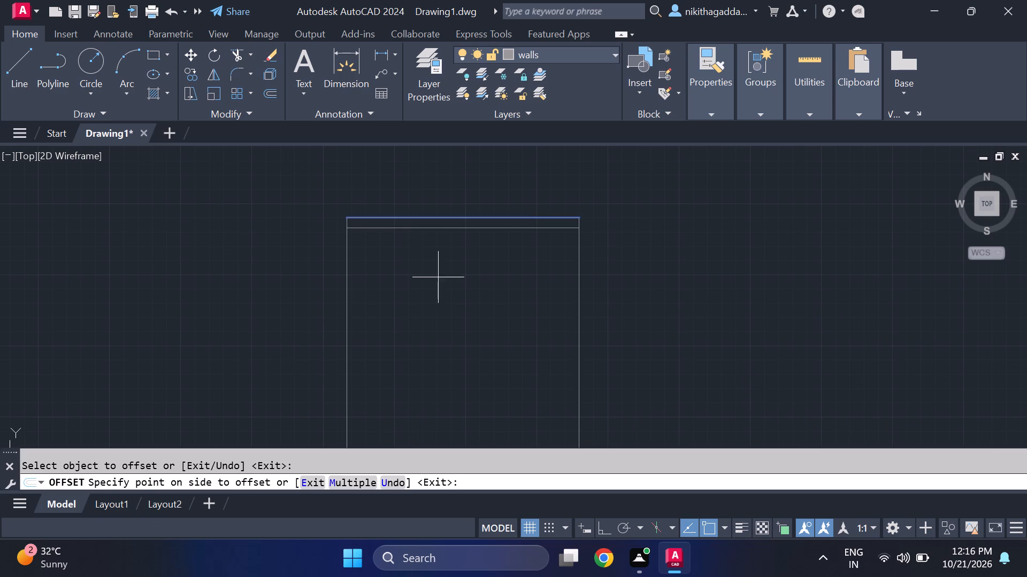
click(438, 278)
click(347, 326)
click(404, 325)
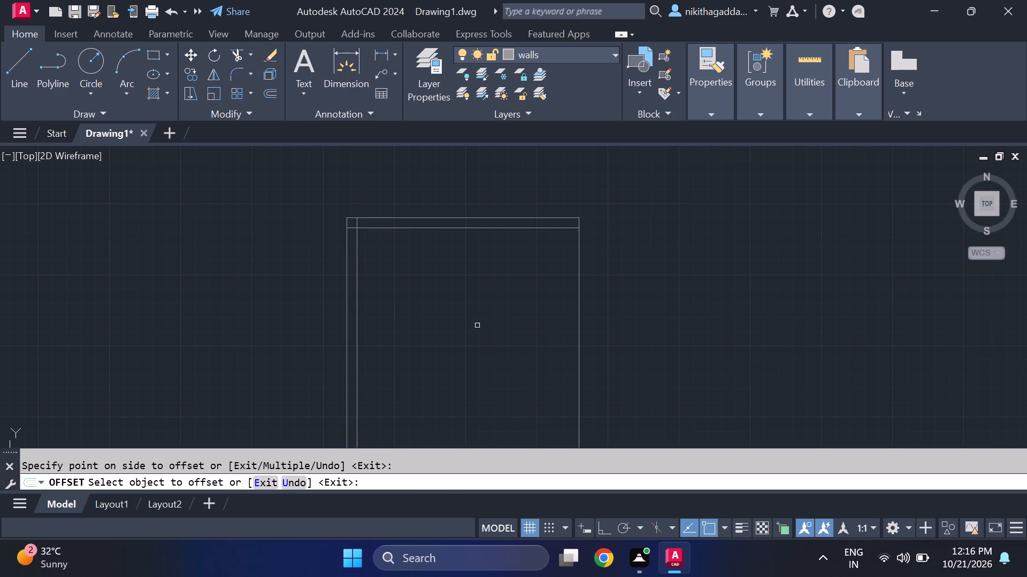
click(578, 313)
click(507, 314)
scroll(508, 311, down, 3)
middle_drag(505, 375, 492, 249)
scroll(475, 337, up, 1)
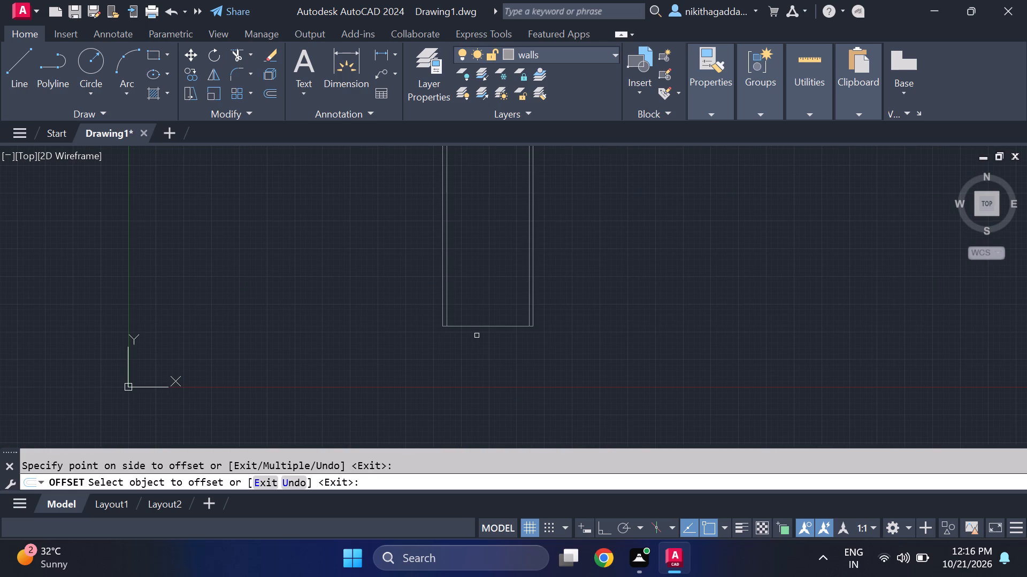
click(479, 325)
click(482, 291)
middle_drag(482, 283, 487, 404)
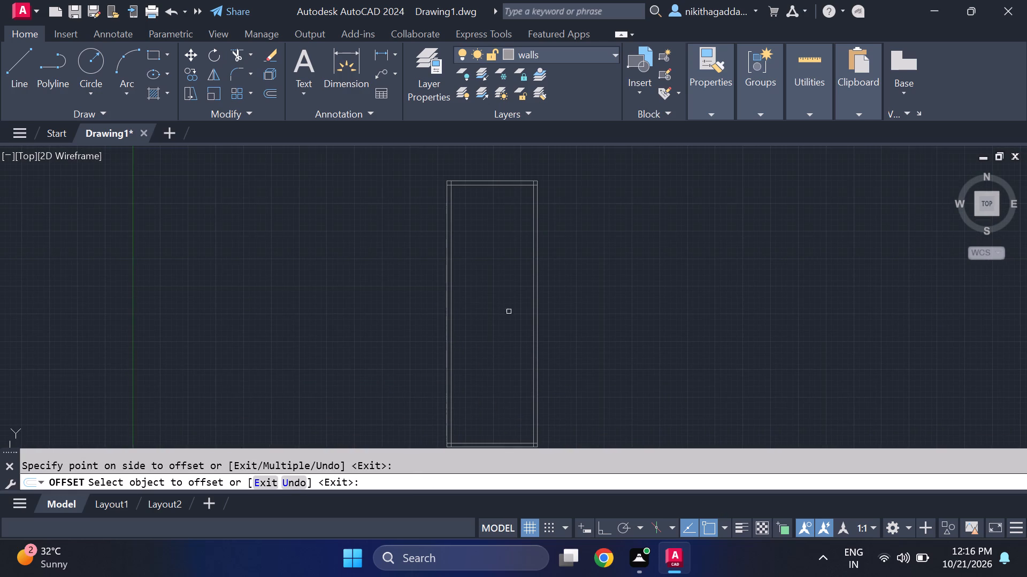
scroll(479, 179, up, 4)
key(Escape)
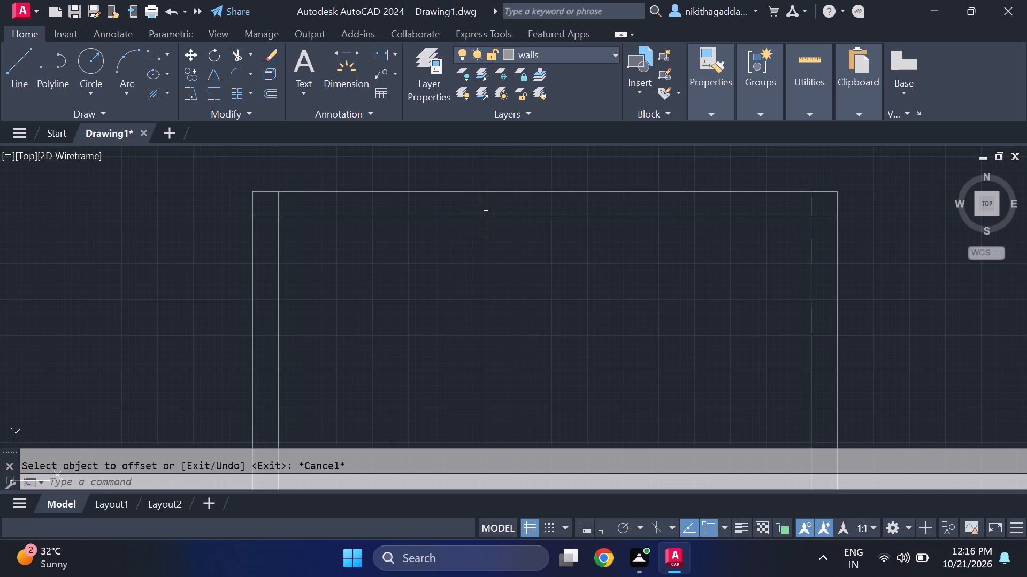
Trim the overlapping ends of the inner wall lines at the two top corners of the plan.
text(tr)
key(Return)
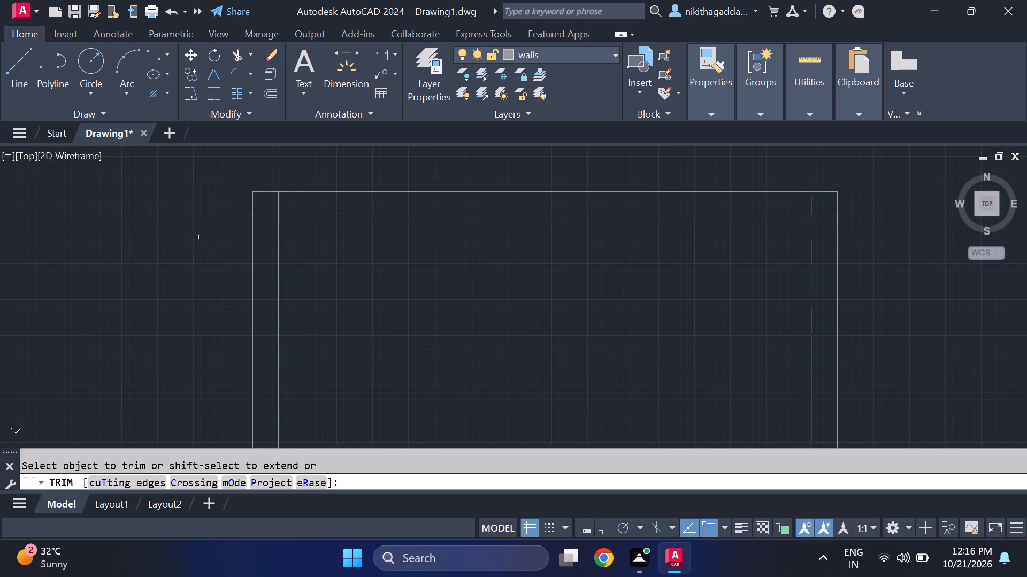
scroll(243, 244, up, 1)
click(289, 204)
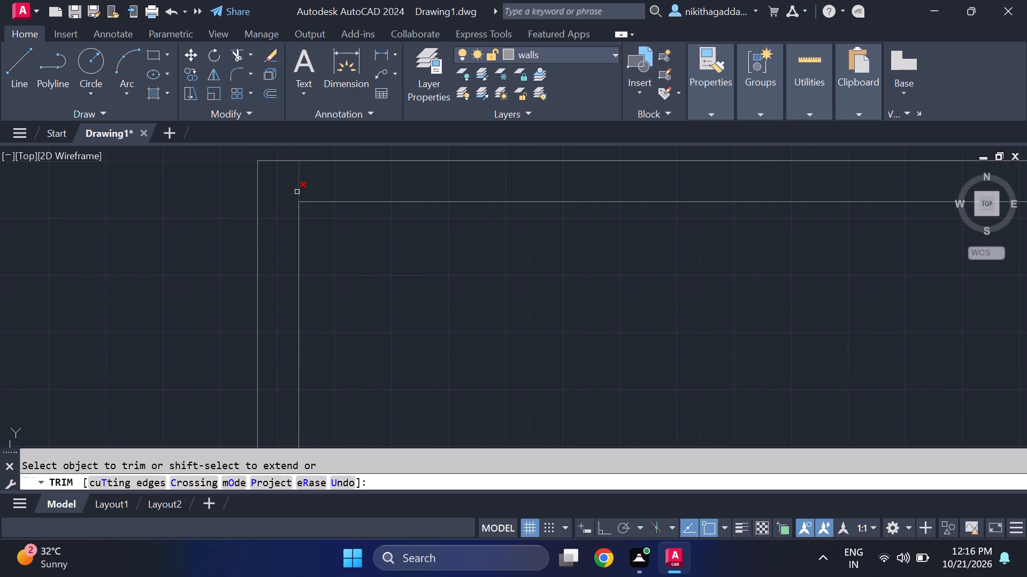
click(297, 191)
scroll(420, 324, down, 5)
scroll(486, 326, up, 3)
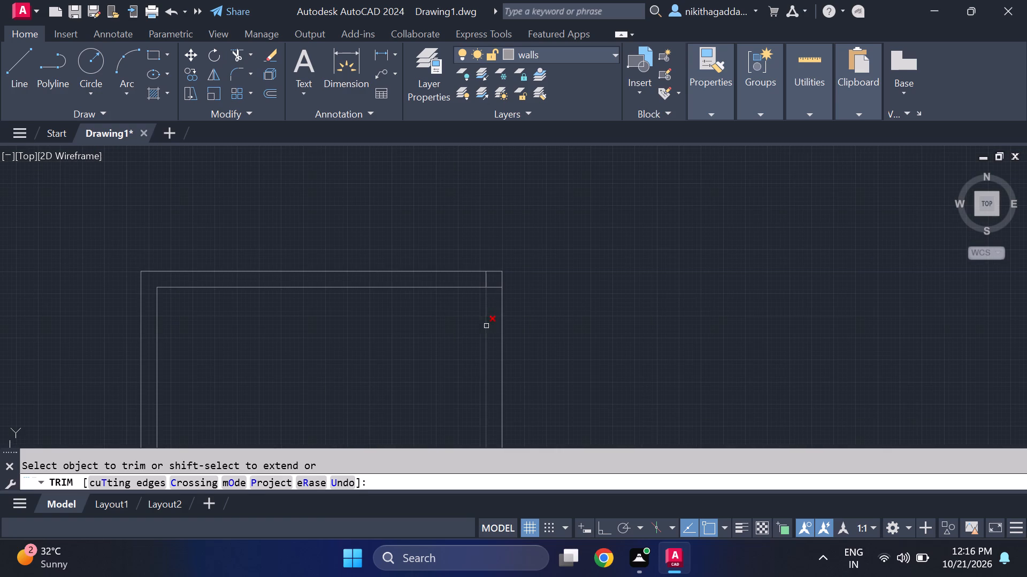
click(488, 280)
click(478, 283)
click(496, 289)
scroll(493, 291, down, 5)
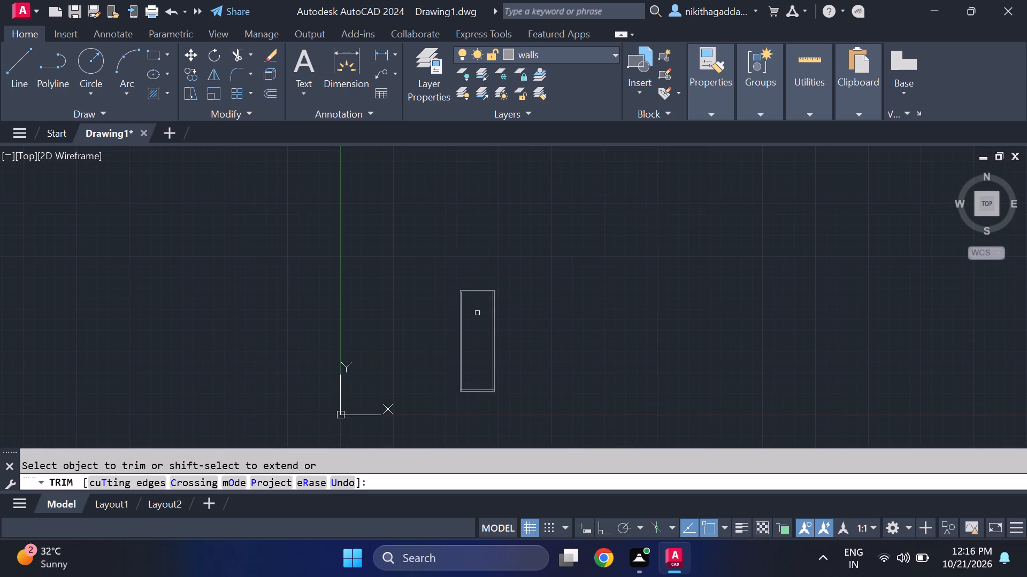
Trim the overlapping ends of the inner wall lines at the two bottom corners, completing the inner rectangle.
scroll(486, 396, up, 3)
scroll(404, 357, up, 4)
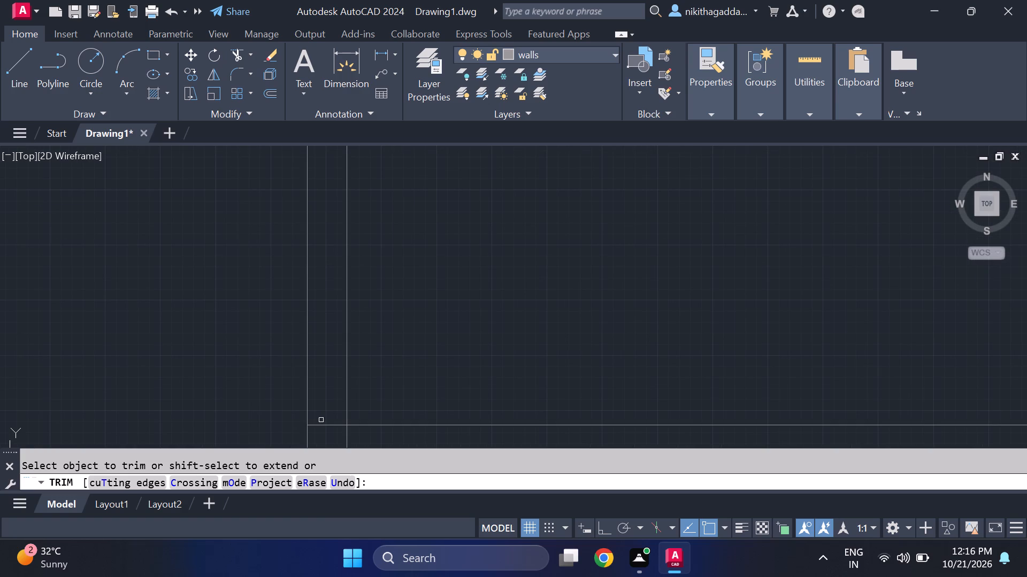
click(318, 424)
drag(347, 431, 352, 427)
scroll(469, 360, down, 5)
scroll(526, 364, up, 4)
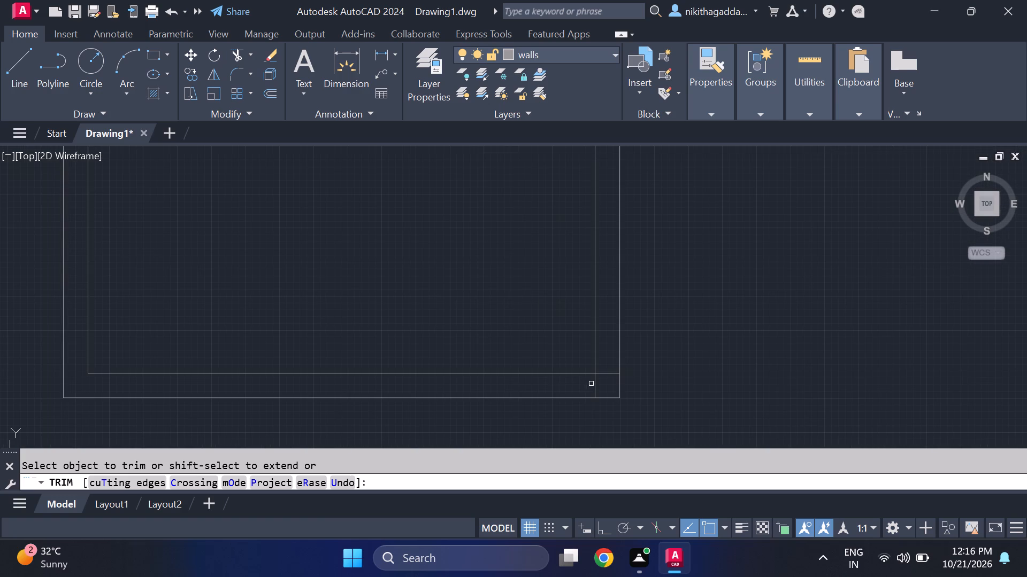
click(595, 383)
click(608, 372)
scroll(499, 313, down, 5)
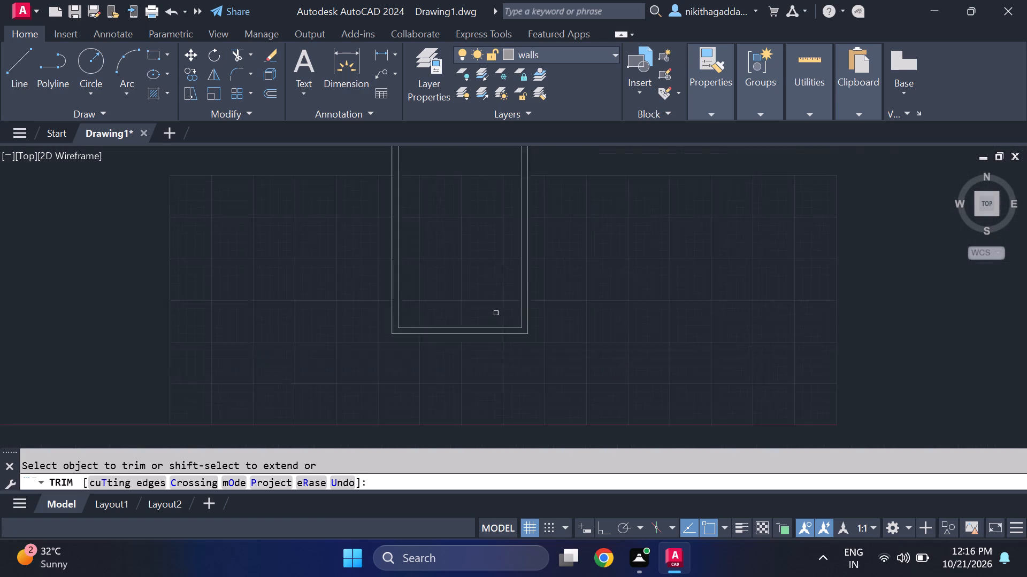
middle_drag(480, 269, 451, 378)
key(Escape)
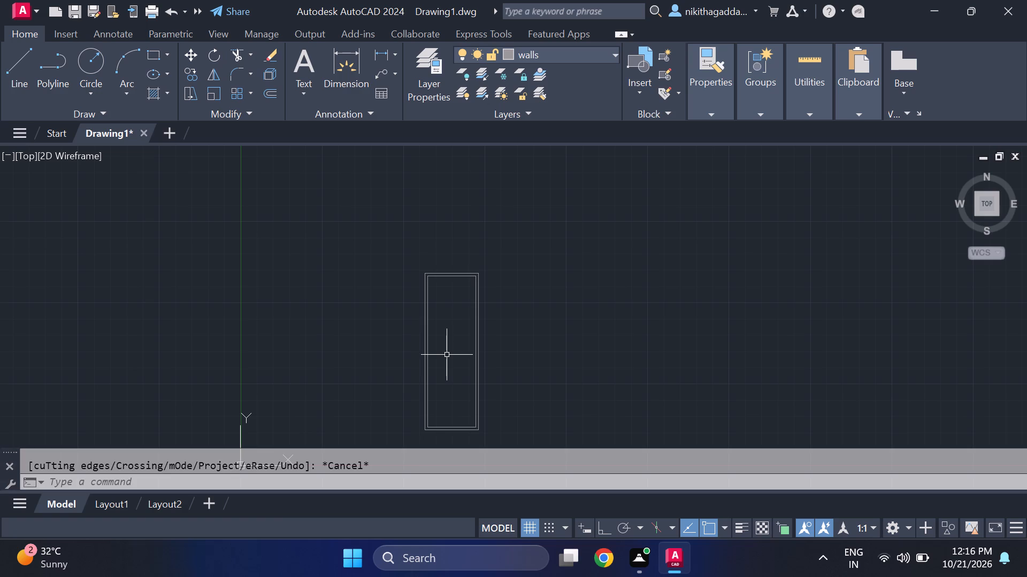
Offset the inner line of the left wall 4' to the right, into the plan.
scroll(441, 309, up, 2)
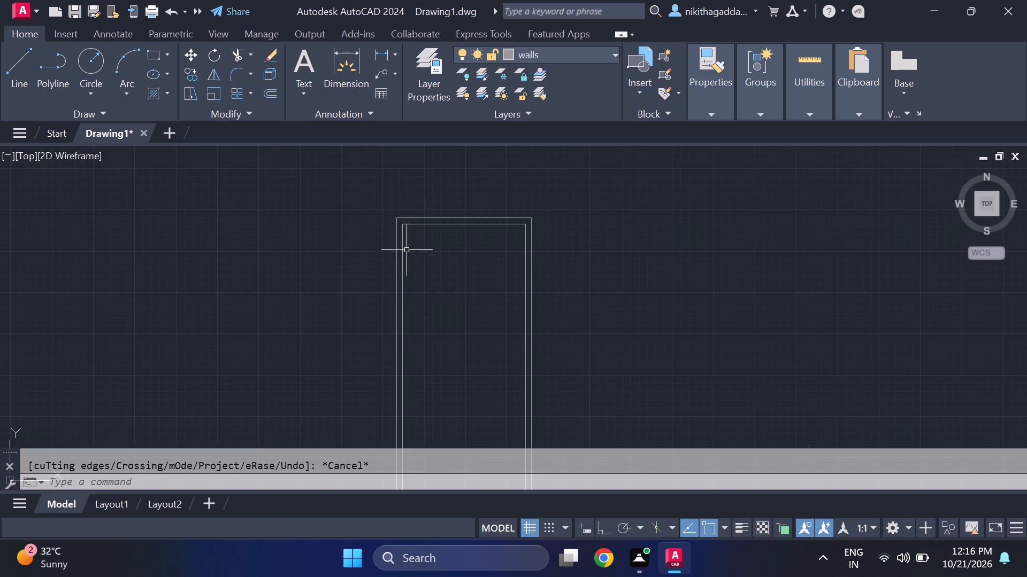
middle_drag(405, 259, 401, 294)
scroll(404, 272, up, 3)
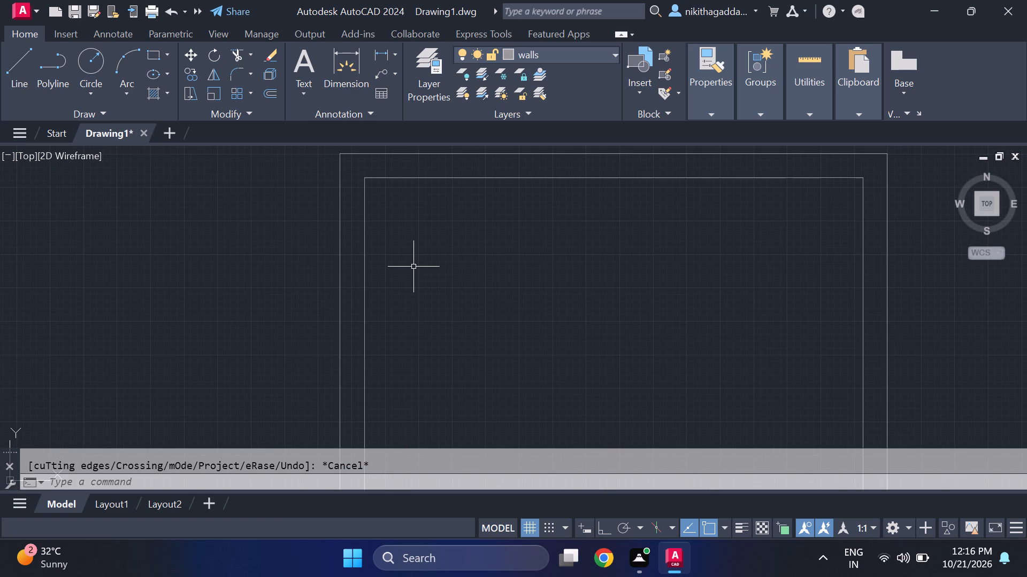
text(of)
key(Return)
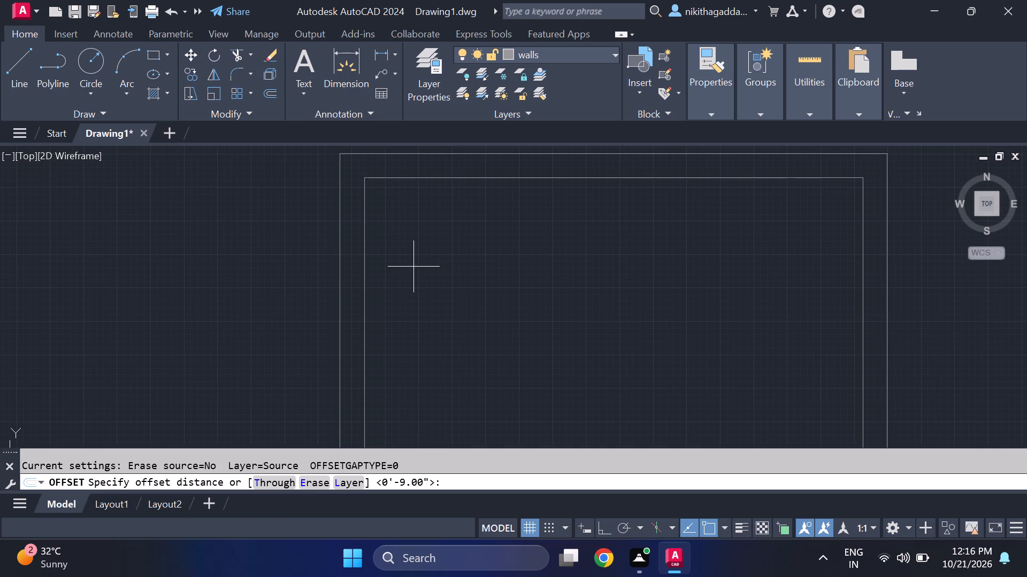
text(4')
key(Return)
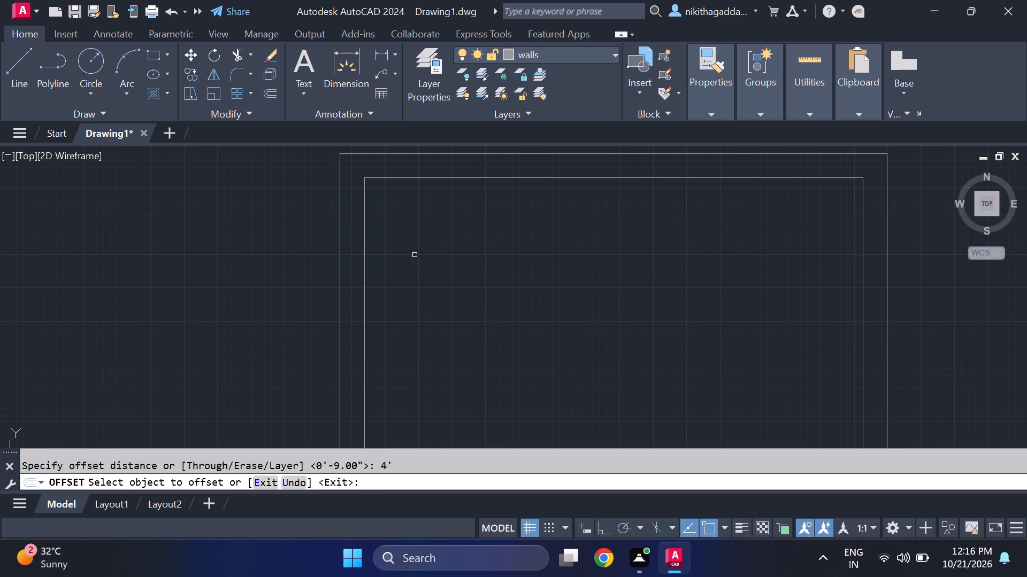
click(364, 267)
drag(545, 289, 552, 319)
key(Escape)
Offset the new vertical partition line 4.5" to the right to form the partition's thickness.
text(of)
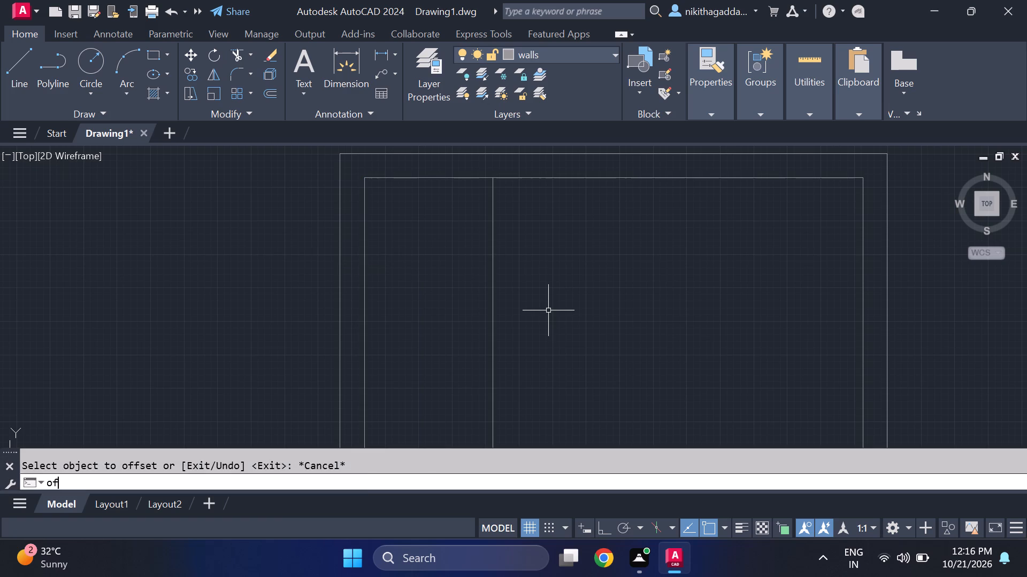
key(Return)
text(4.5")
key(Return)
click(489, 227)
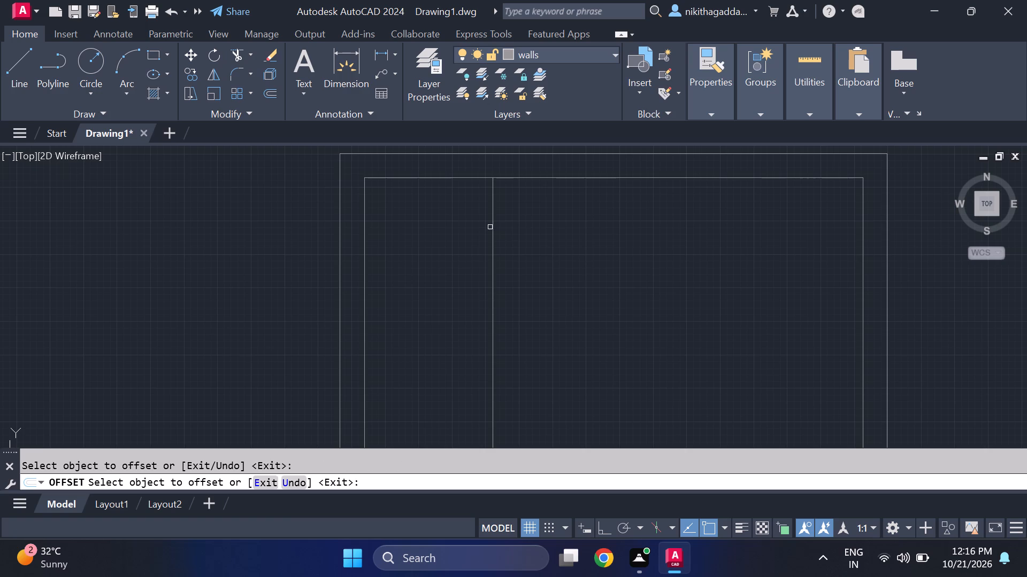
click(492, 223)
click(535, 214)
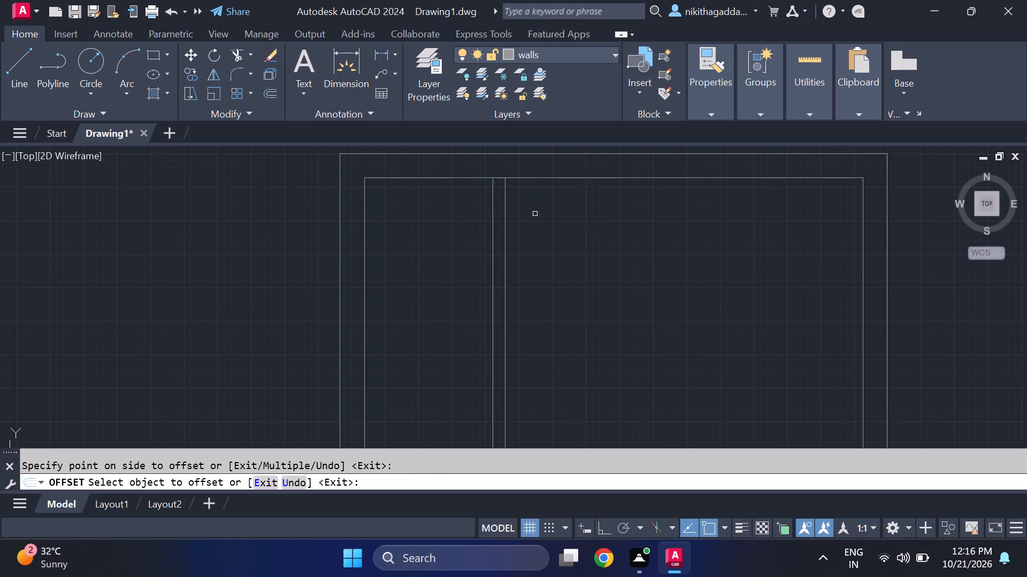
key(Escape)
Offset the inner line of the top wall 5' downward into the plan.
text(of)
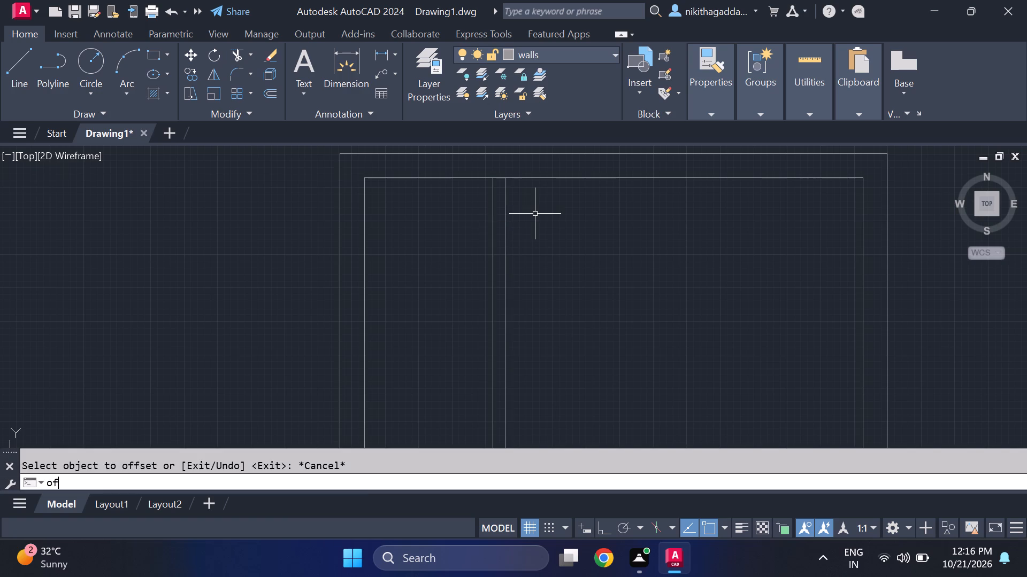
key(Return)
text(5')
key(Return)
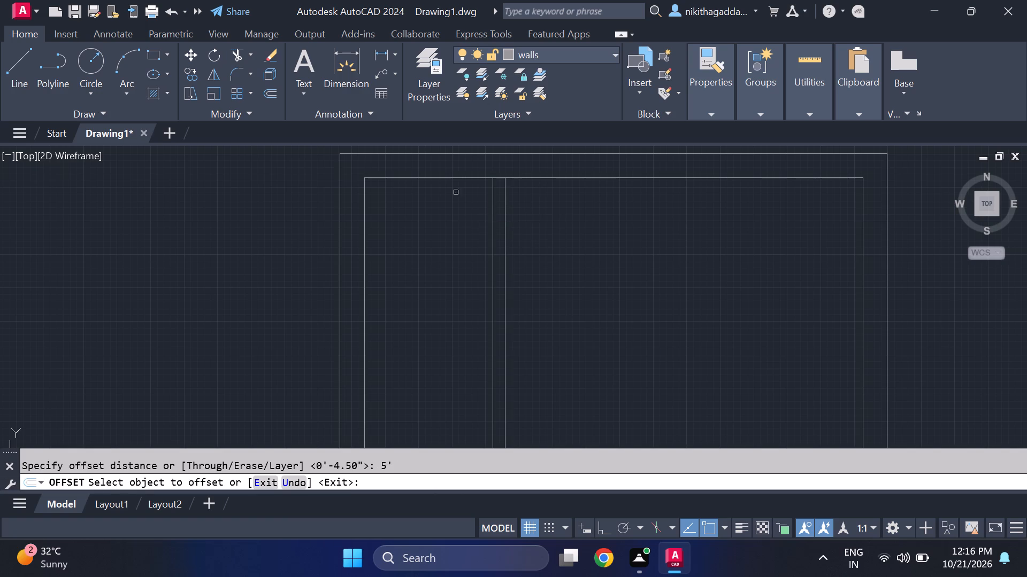
click(459, 177)
click(425, 330)
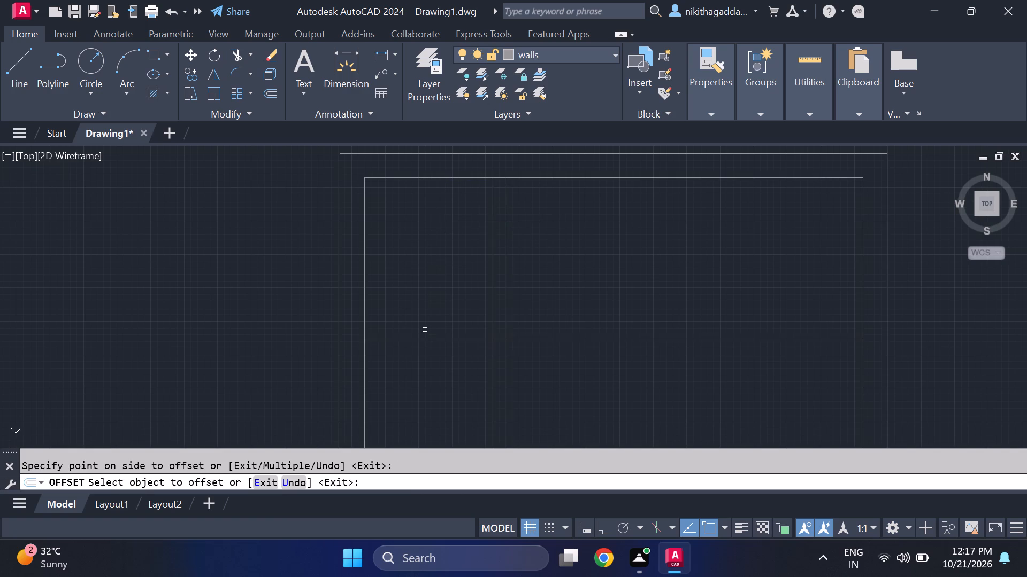
key(Escape)
Offset the new horizontal partition line 4.5" downward to form the partition's thickness.
text(of)
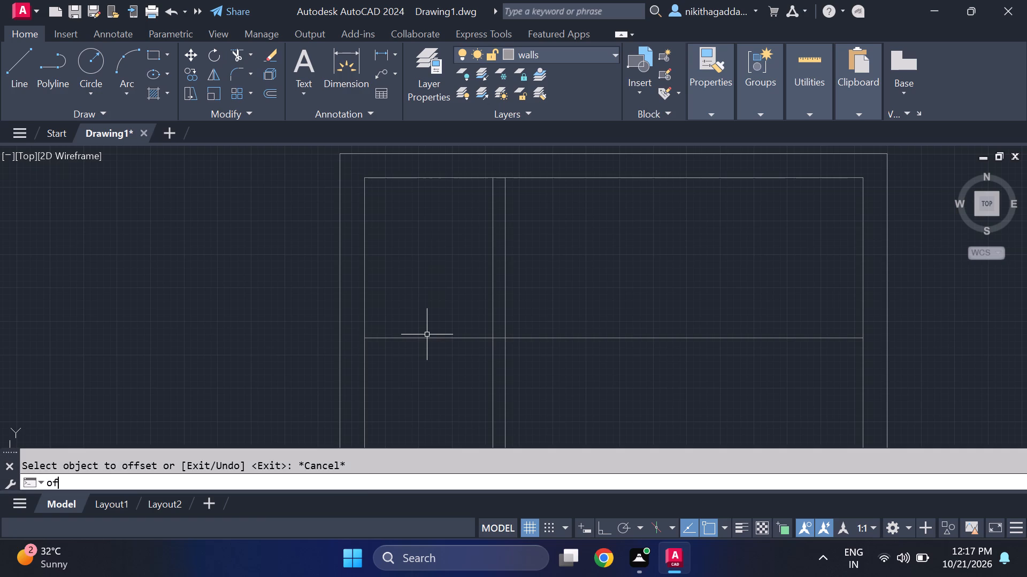
key(Return)
text(4.5")
key(Return)
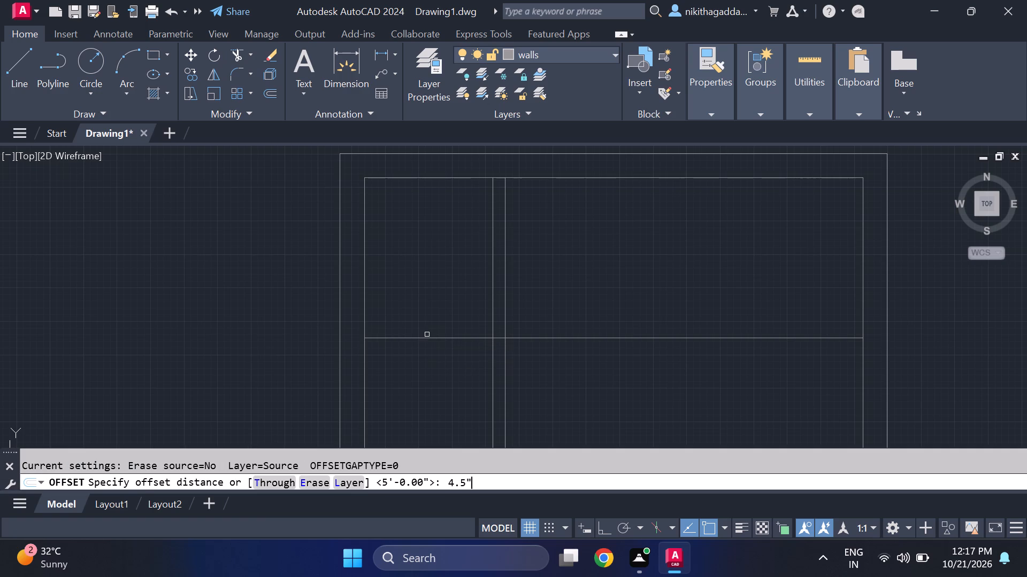
click(427, 338)
click(411, 371)
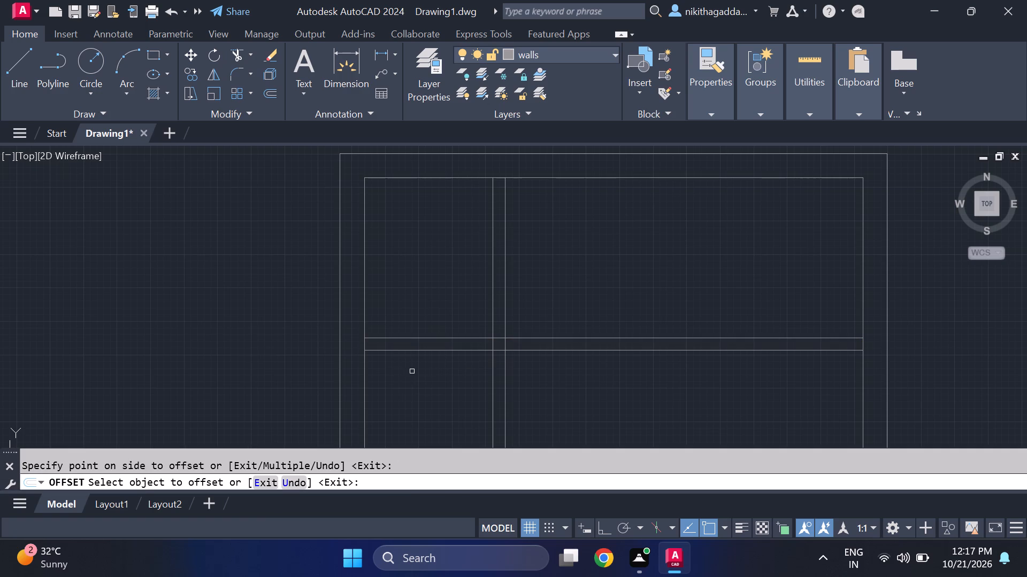
key(Escape)
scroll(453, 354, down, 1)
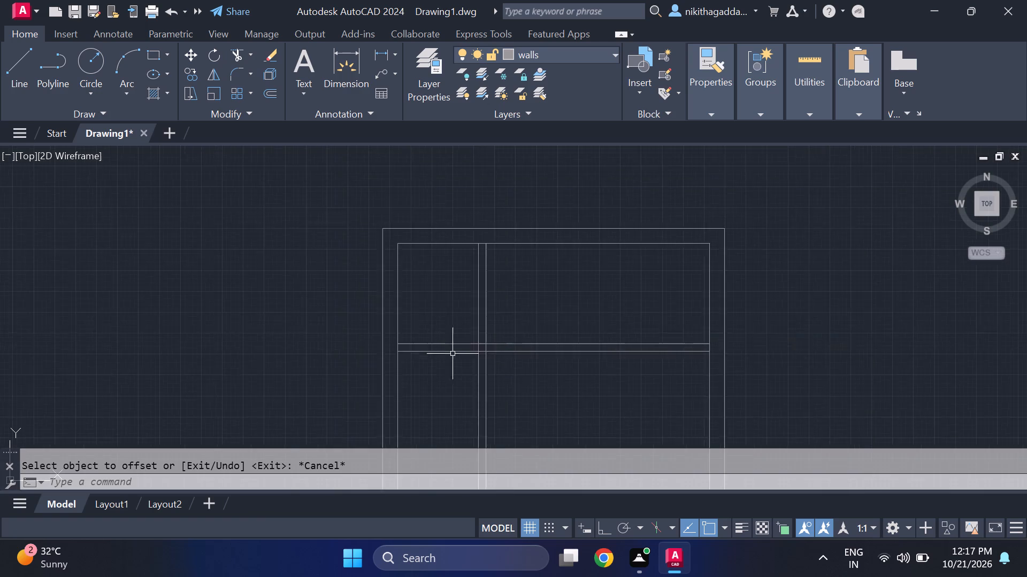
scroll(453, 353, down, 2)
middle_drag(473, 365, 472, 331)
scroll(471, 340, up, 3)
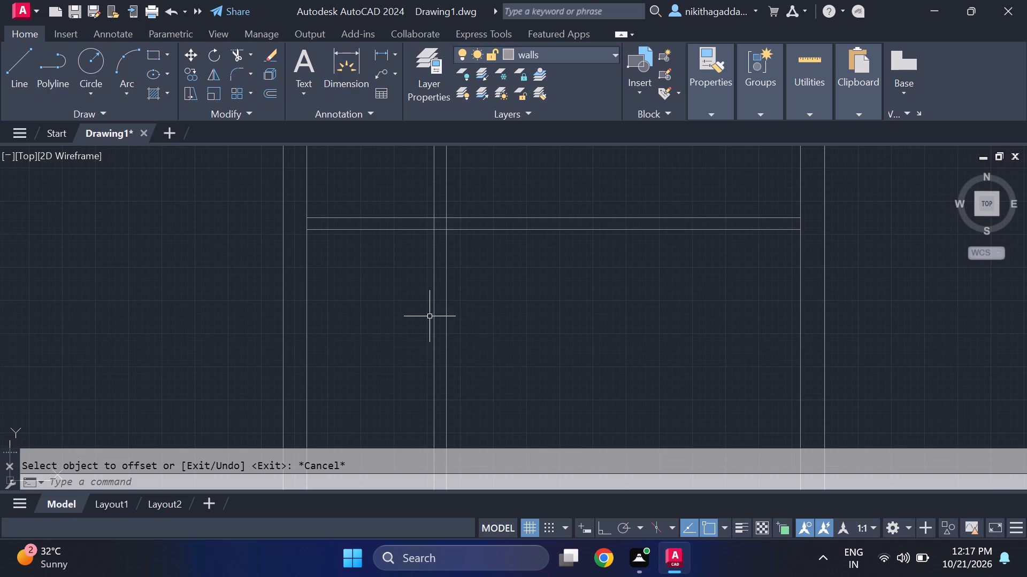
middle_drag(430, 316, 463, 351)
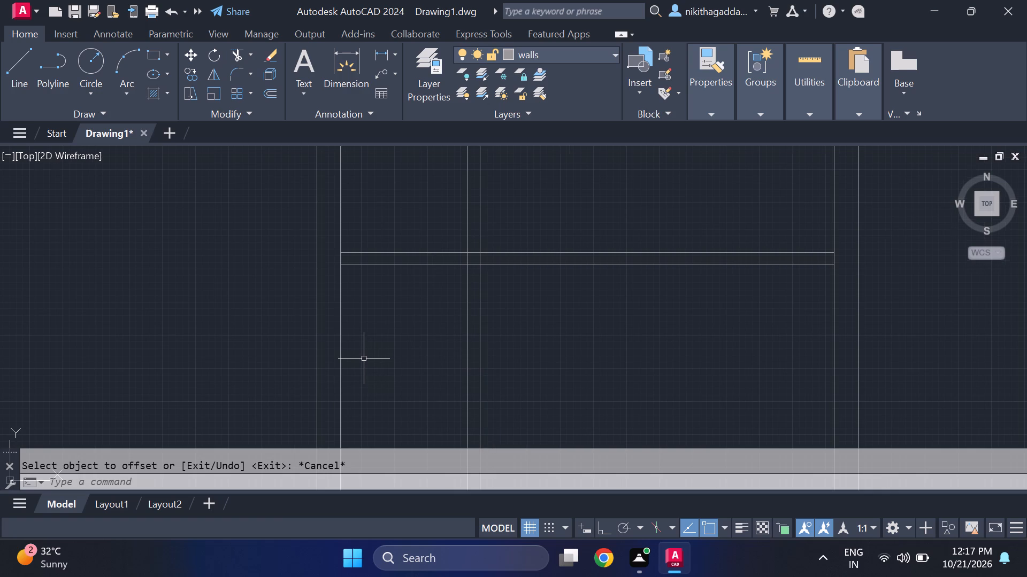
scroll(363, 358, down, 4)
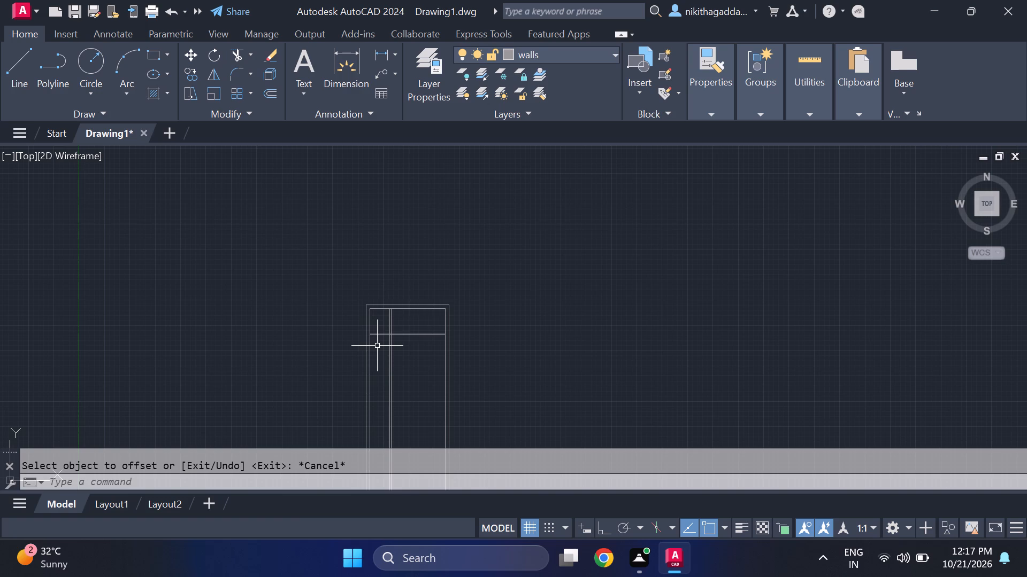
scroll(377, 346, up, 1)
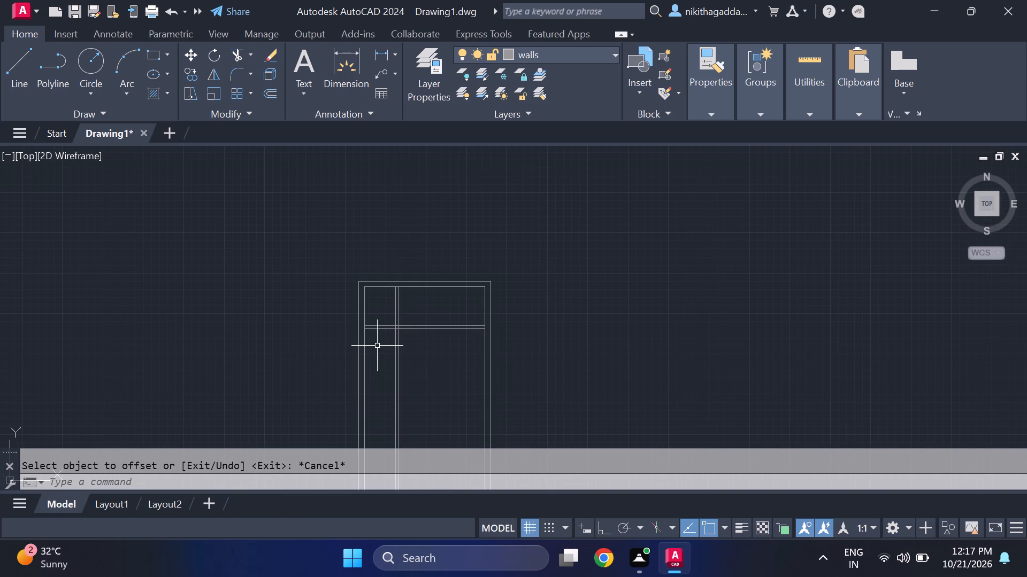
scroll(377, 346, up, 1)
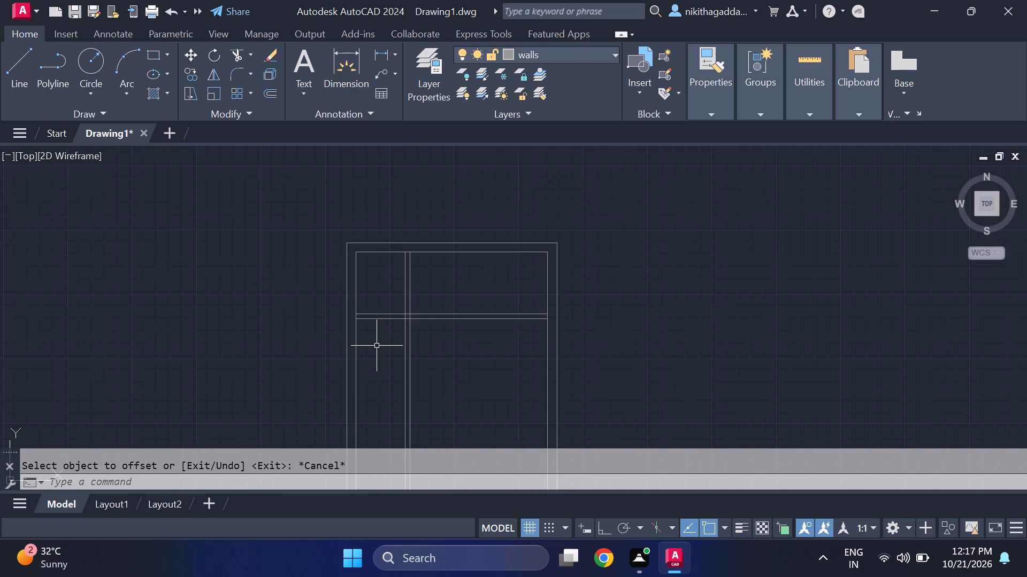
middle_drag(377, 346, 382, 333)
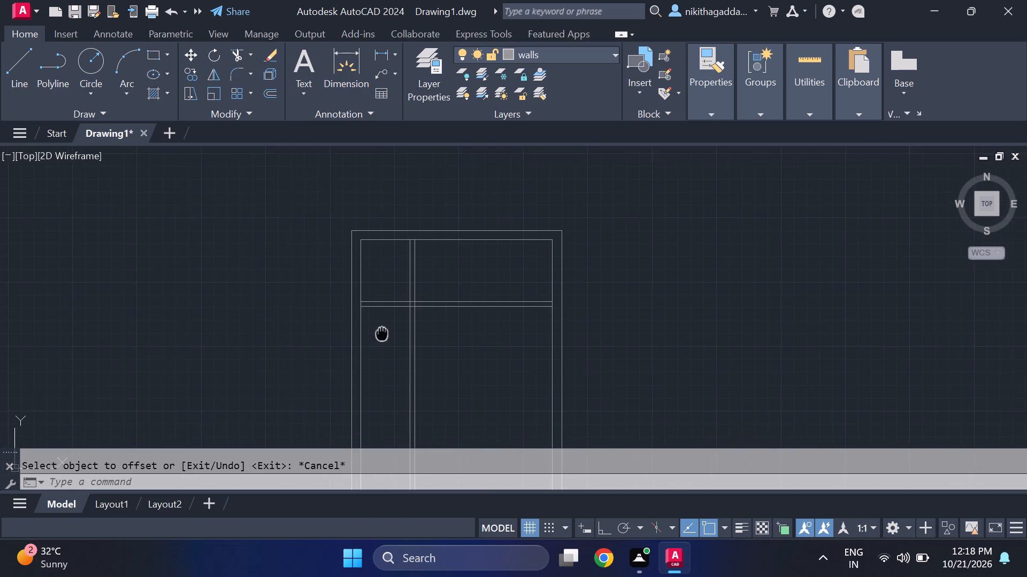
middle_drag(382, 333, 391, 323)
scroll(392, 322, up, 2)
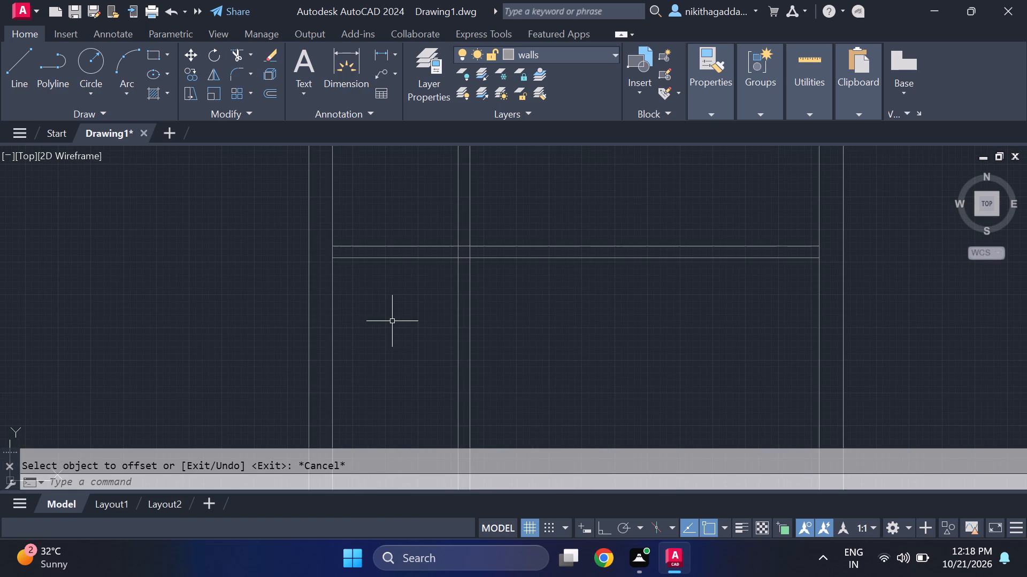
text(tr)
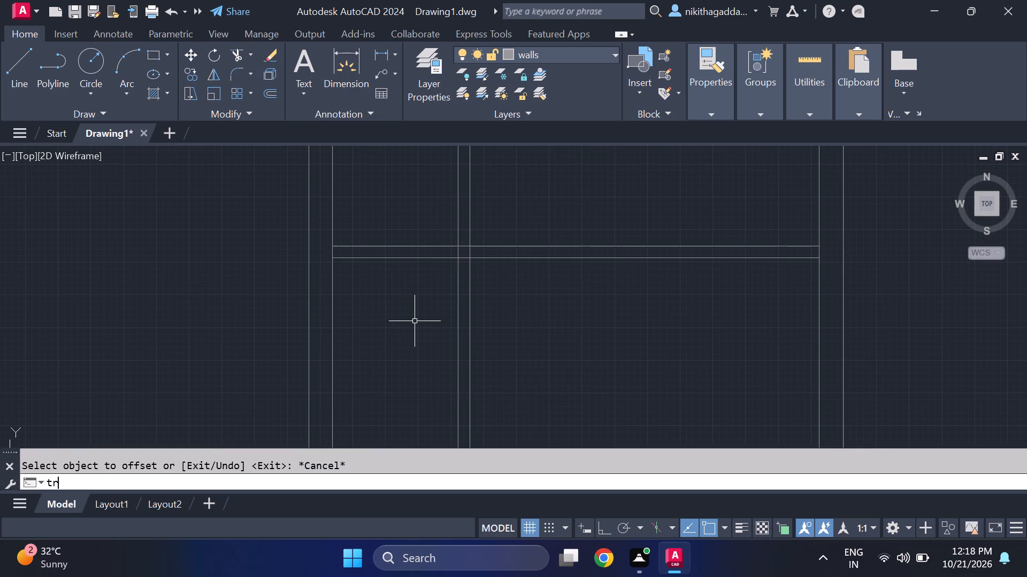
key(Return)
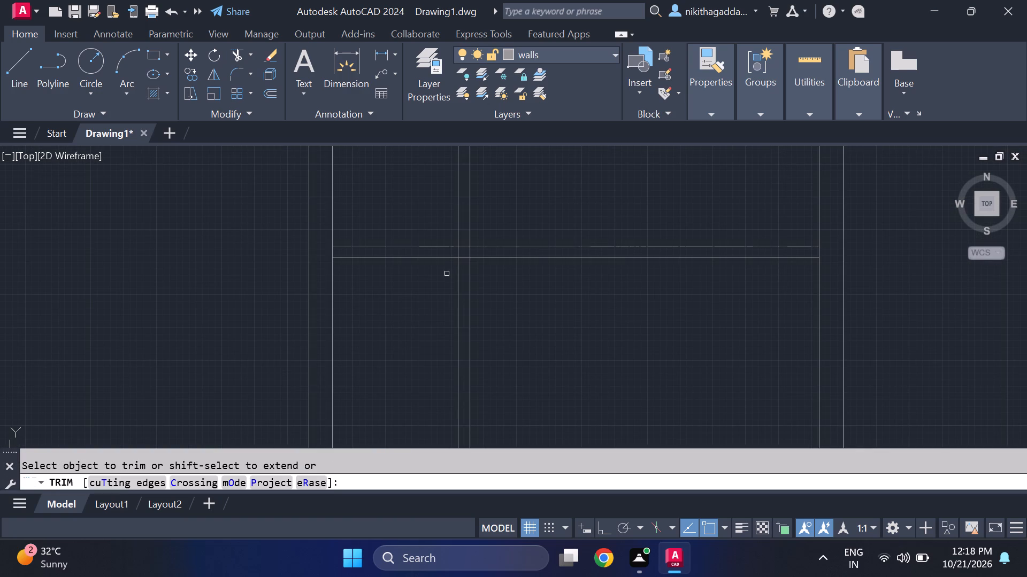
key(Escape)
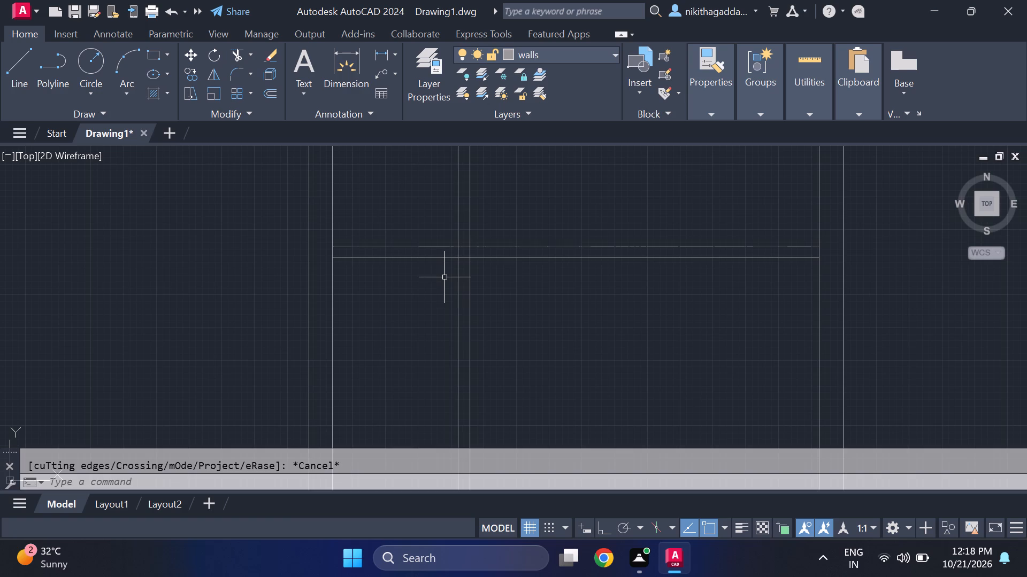
Trim both horizontal partition lines between the vertical partition and the right wall, keeping only the part in the narrow left strip.
text(tr)
key(Return)
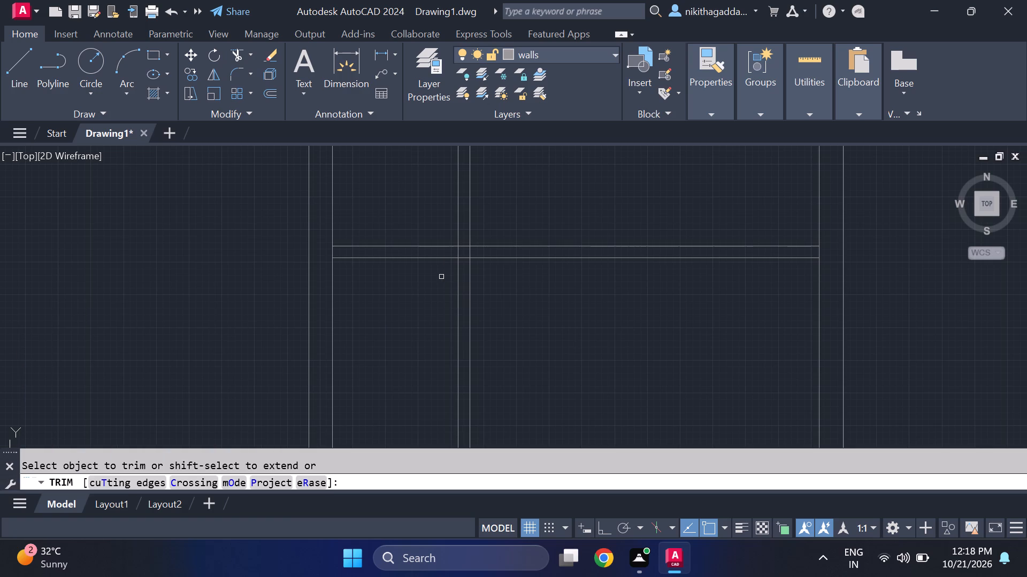
scroll(452, 280, down, 3)
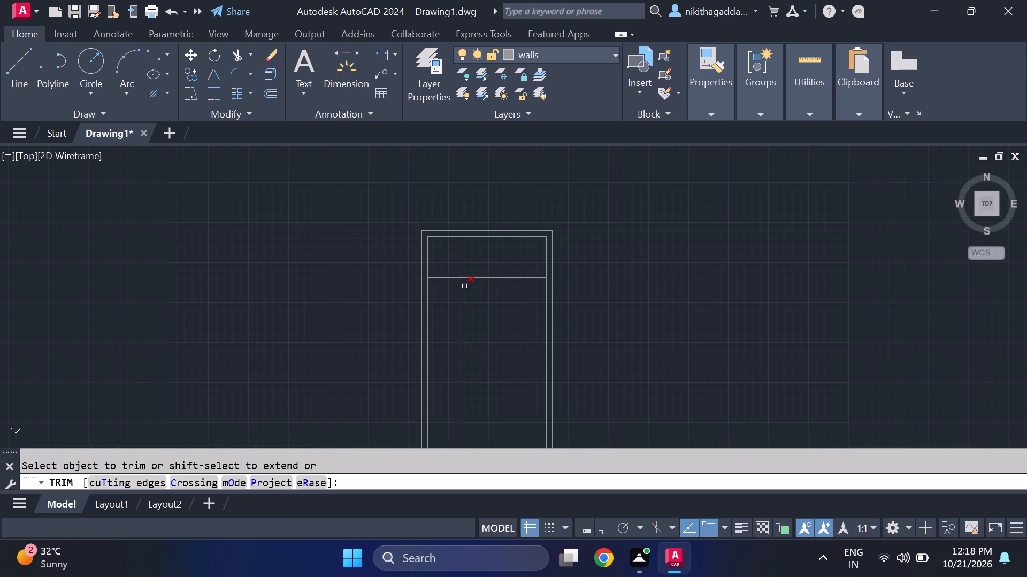
scroll(501, 278, up, 1)
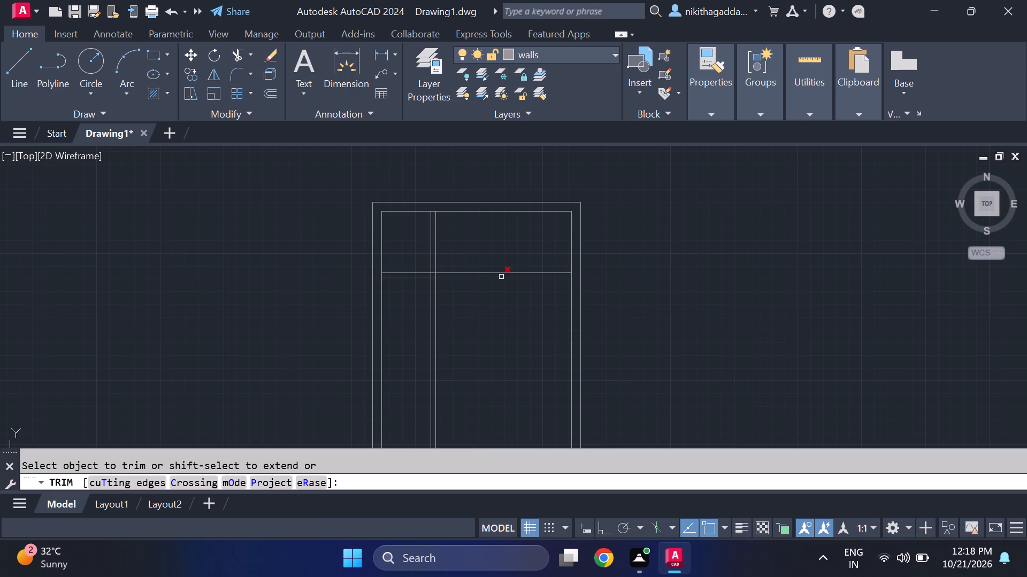
drag(508, 256, 507, 371)
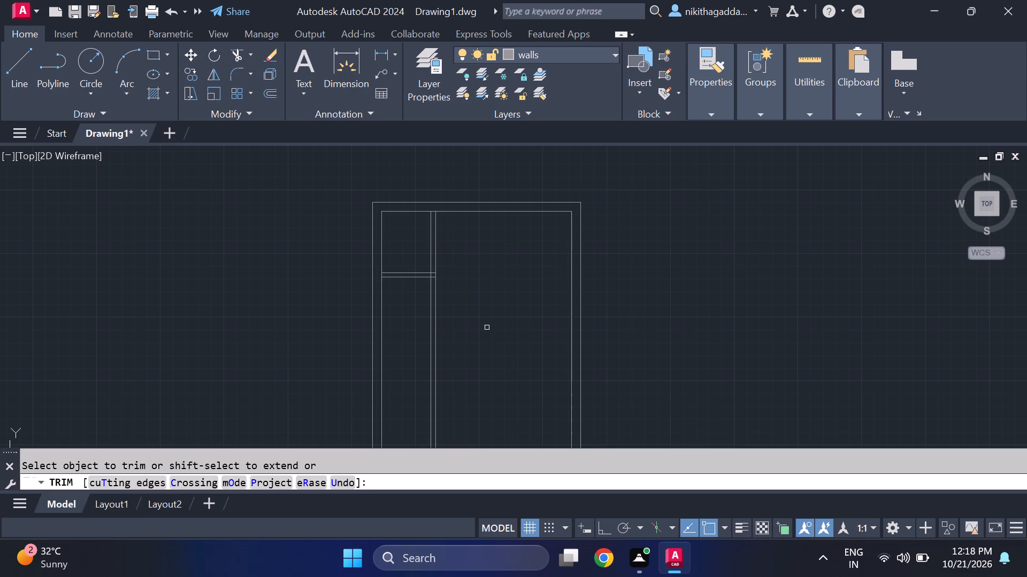
key(Escape)
Offset the lower line of the short horizontal partition 8'8" downward within the left strip.
key(o)
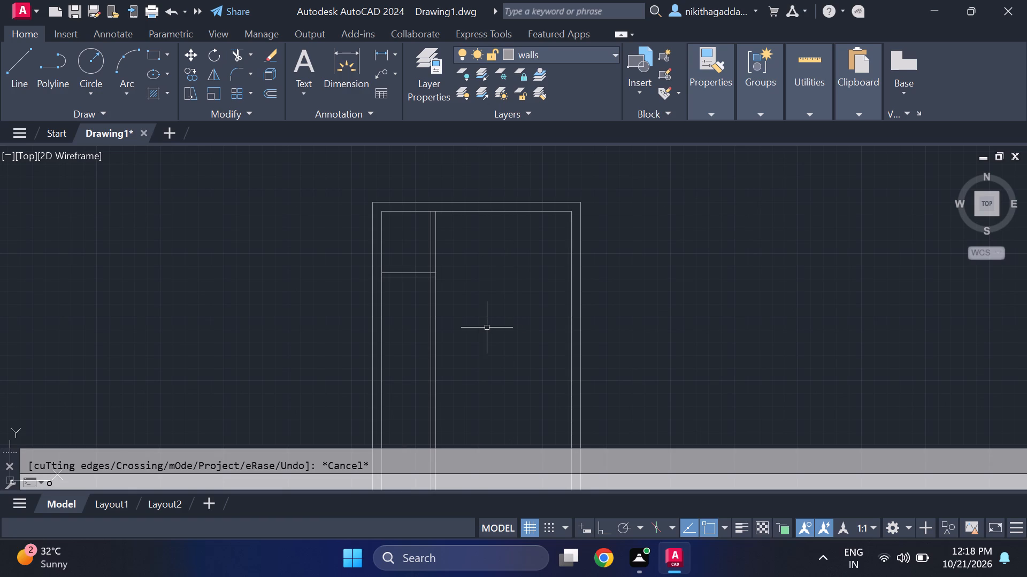
key(f)
key(Return)
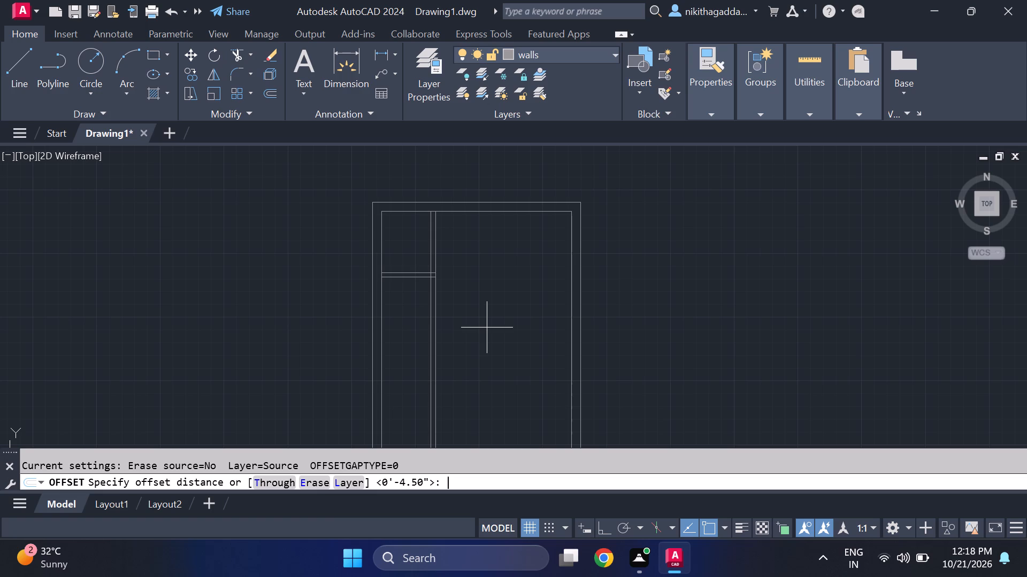
text(8'8)
key(shift+quotedbl)
key(Return)
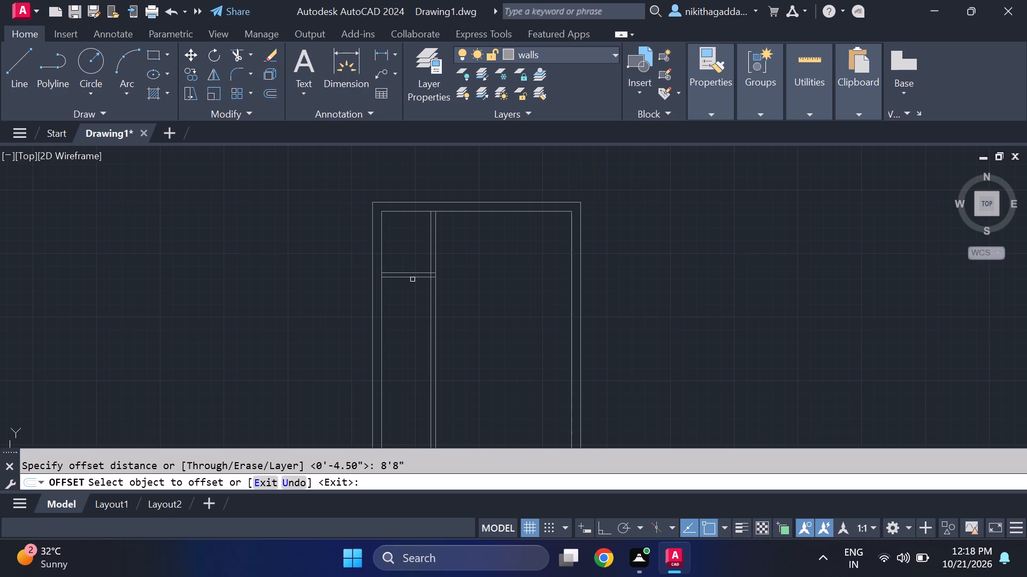
click(412, 277)
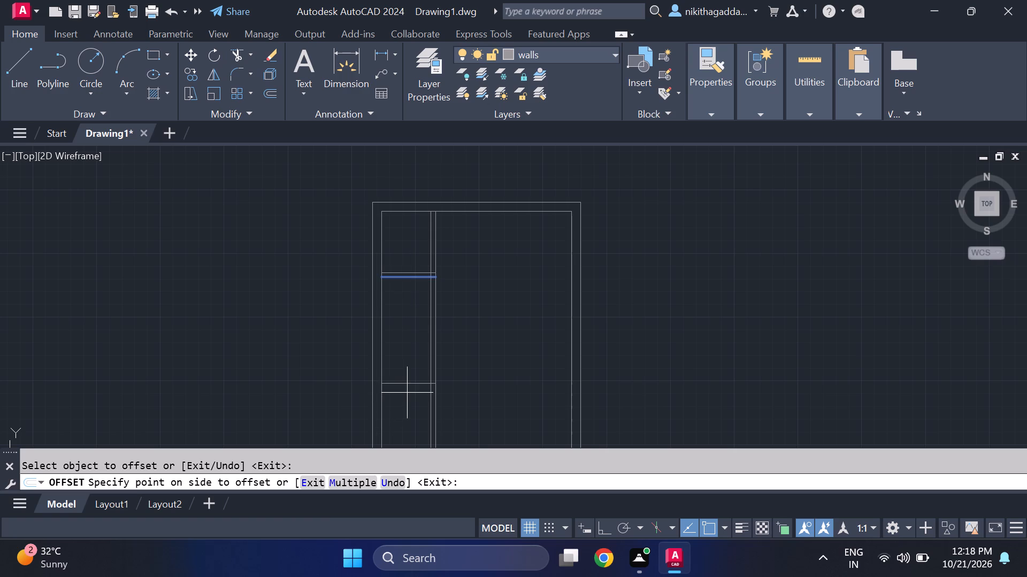
middle_drag(413, 382, 454, 303)
scroll(454, 303, down, 3)
scroll(451, 305, up, 4)
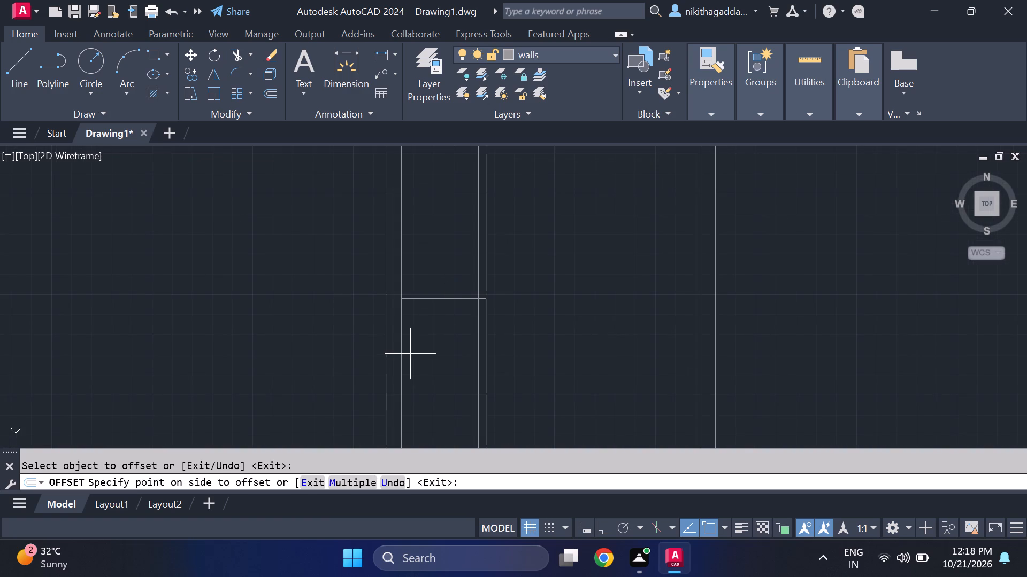
click(412, 351)
key(Escape)
Offset the new horizontal line in the left strip 9" downward to form a wall's thickness.
text(of)
key(Return)
text(9")
key(Return)
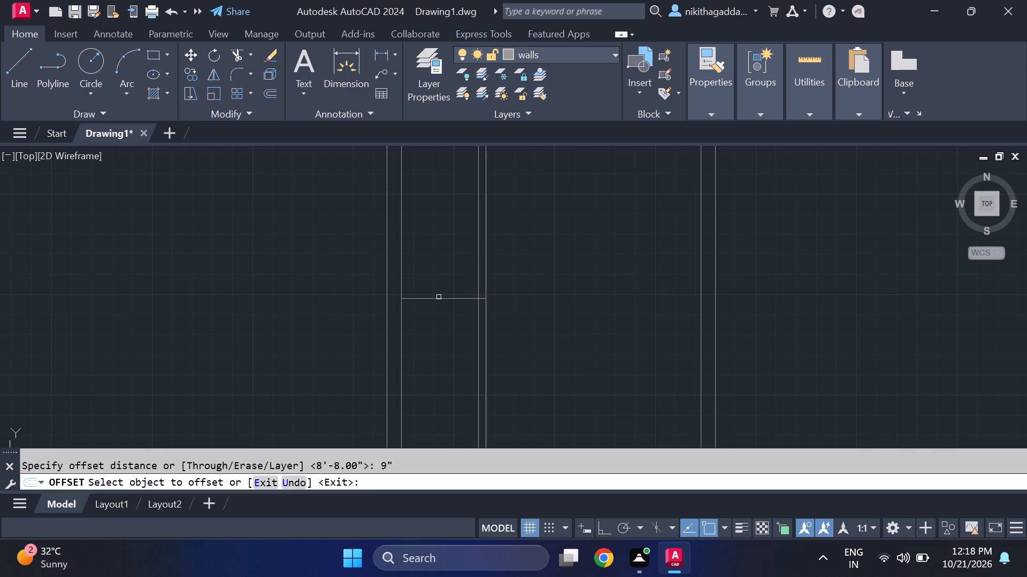
click(439, 297)
click(430, 332)
scroll(489, 300, down, 4)
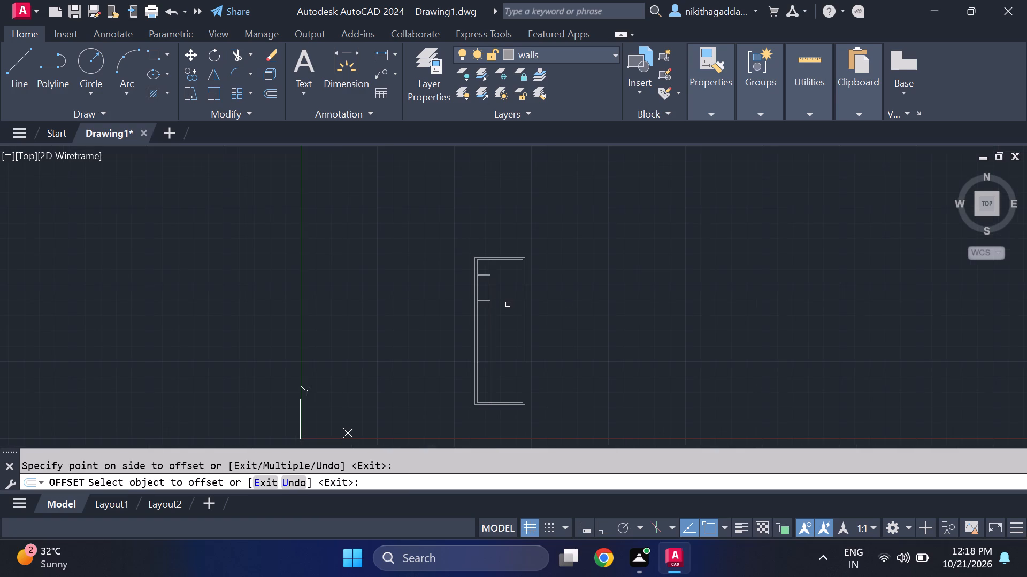
scroll(496, 300, up, 2)
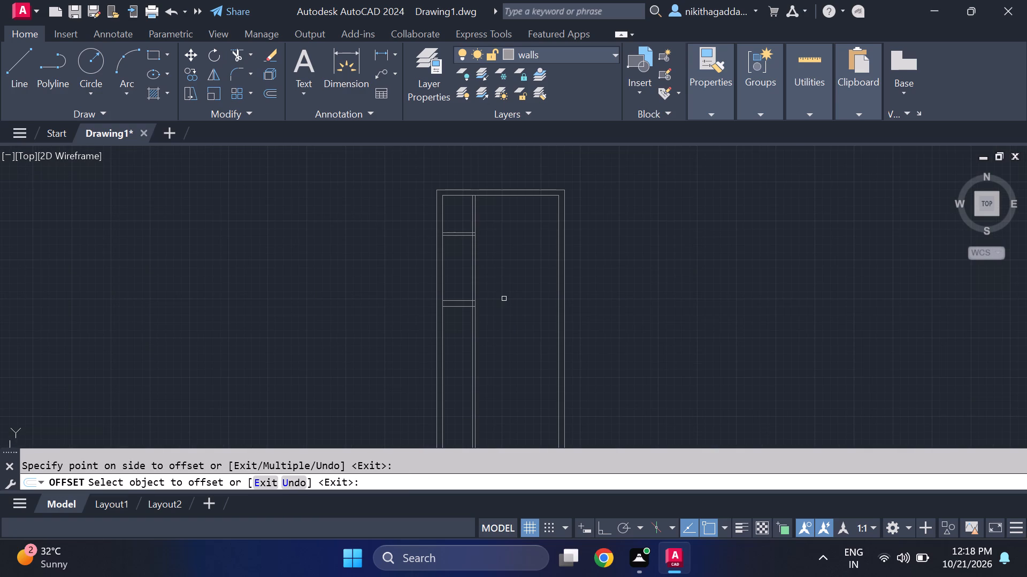
key(Escape)
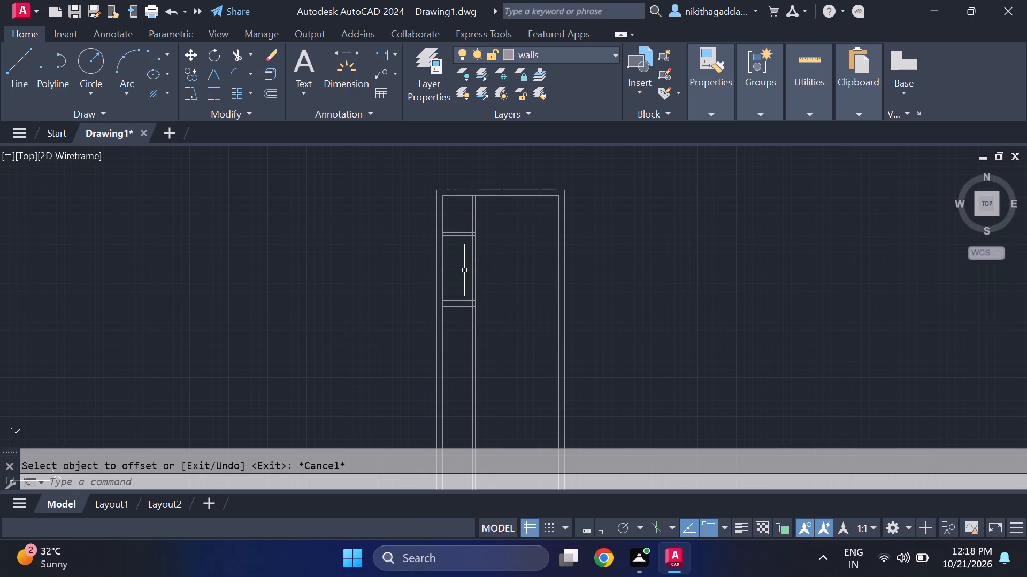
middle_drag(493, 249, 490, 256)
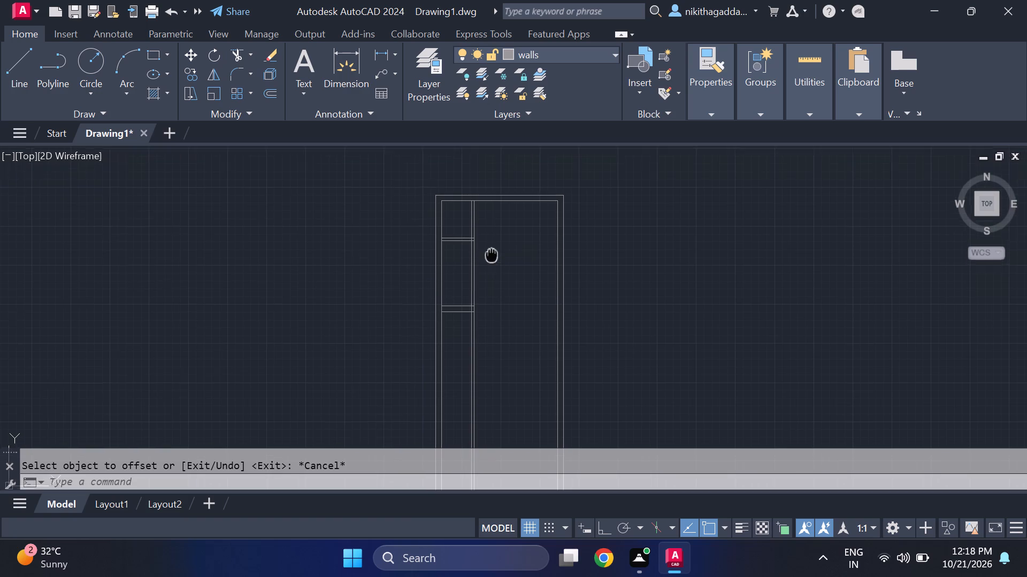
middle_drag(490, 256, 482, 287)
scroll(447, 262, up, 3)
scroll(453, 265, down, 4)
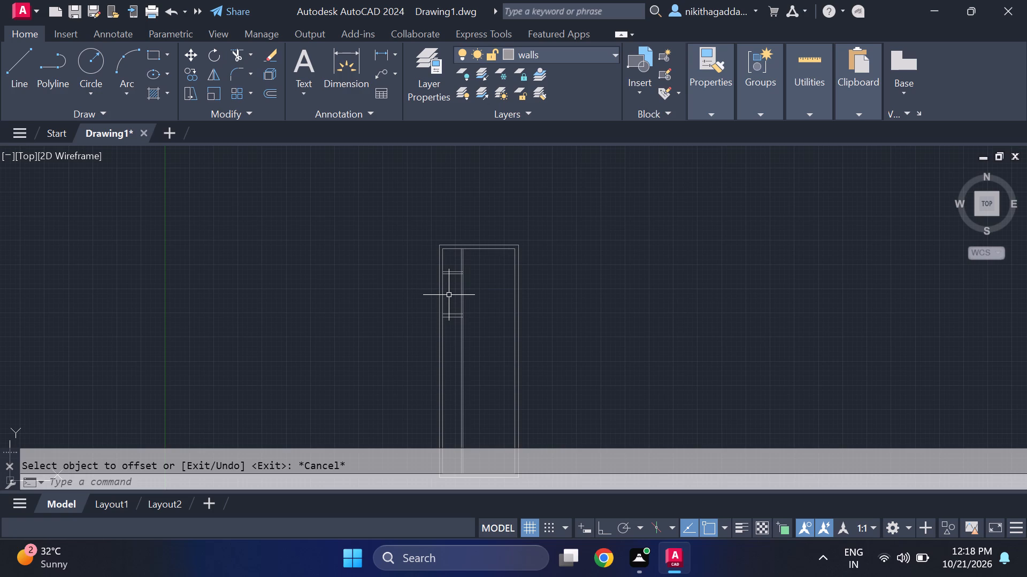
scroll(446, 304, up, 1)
Erase the vertical partition's two lines and all four short horizontal lines in the left strip.
scroll(446, 304, up, 1)
middle_drag(490, 263, 487, 289)
scroll(483, 277, up, 1)
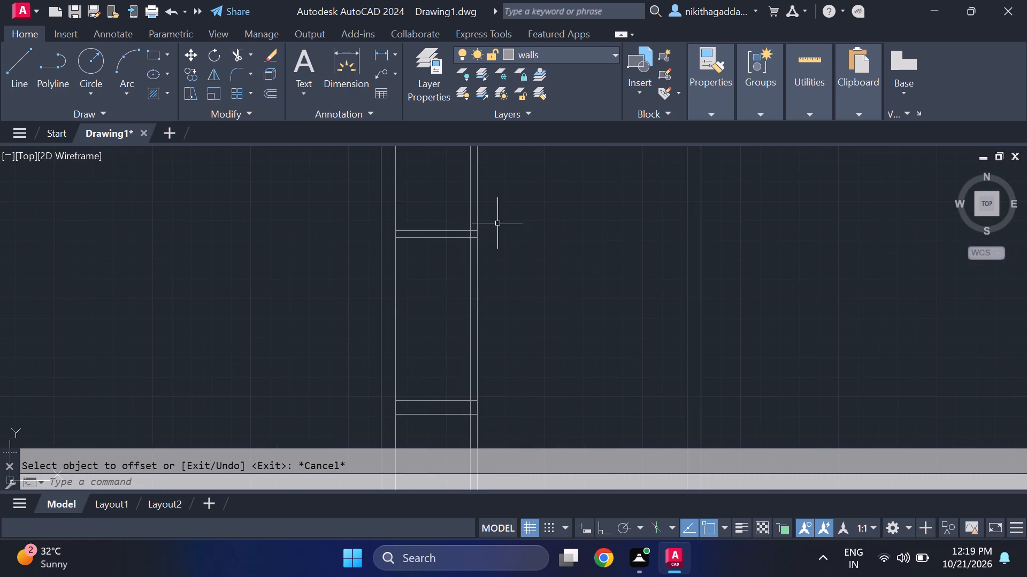
click(501, 210)
click(401, 426)
key(Delete)
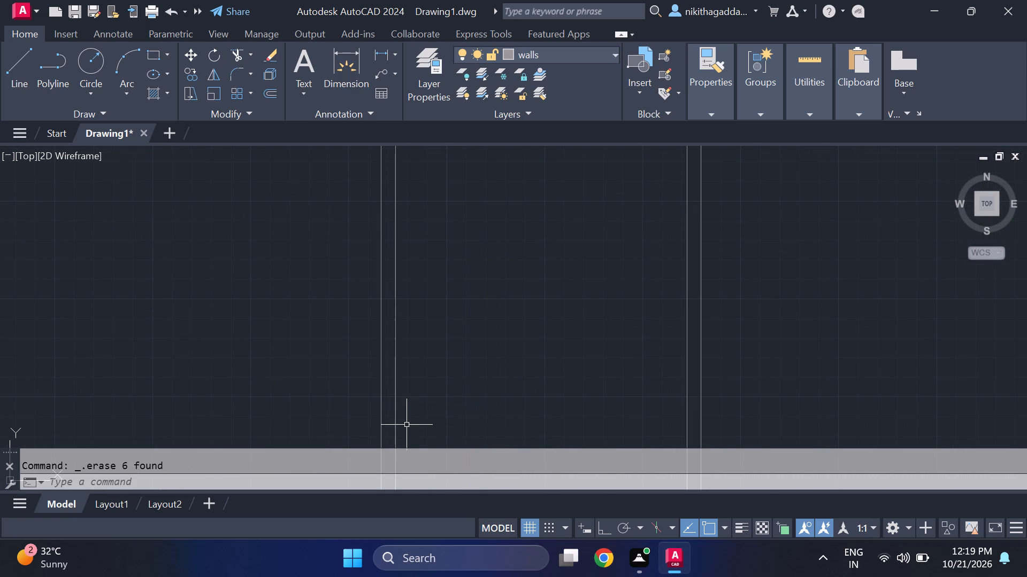
Offset the inner line of the left outer wall 4' to the right, into the plan.
scroll(548, 309, down, 4)
scroll(538, 283, up, 4)
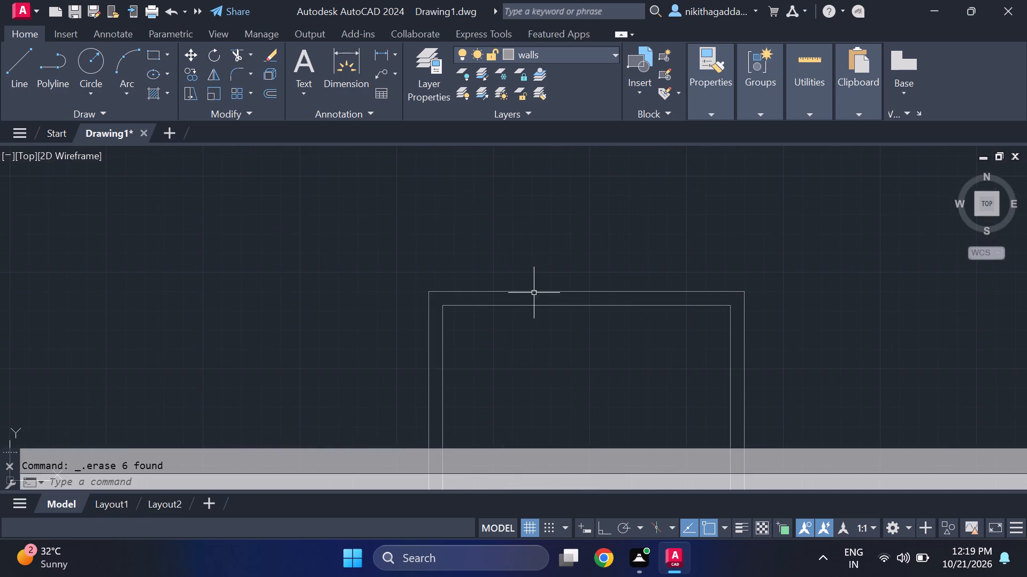
middle_drag(519, 346, 453, 355)
scroll(453, 355, up, 2)
text(of)
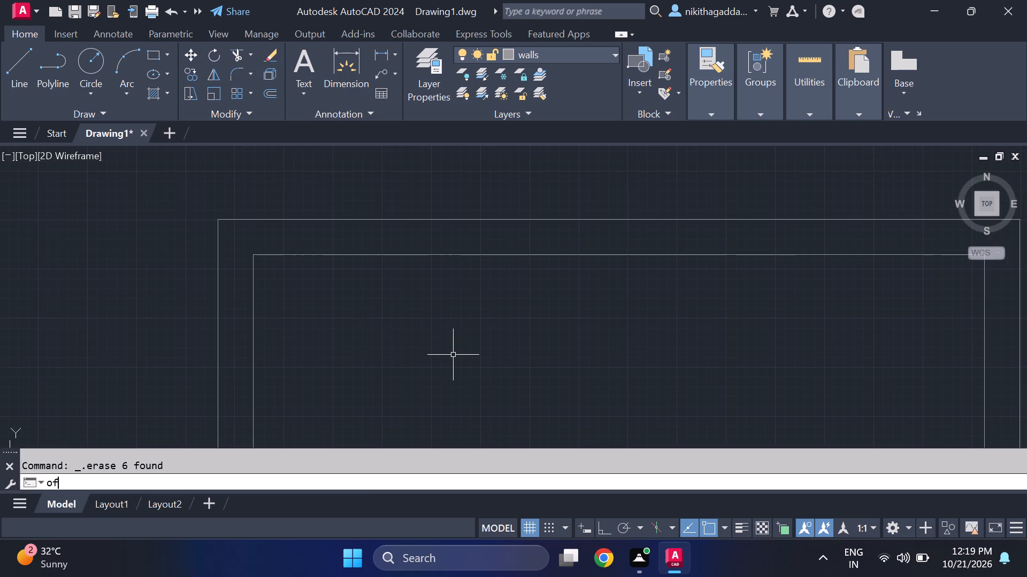
key(Return)
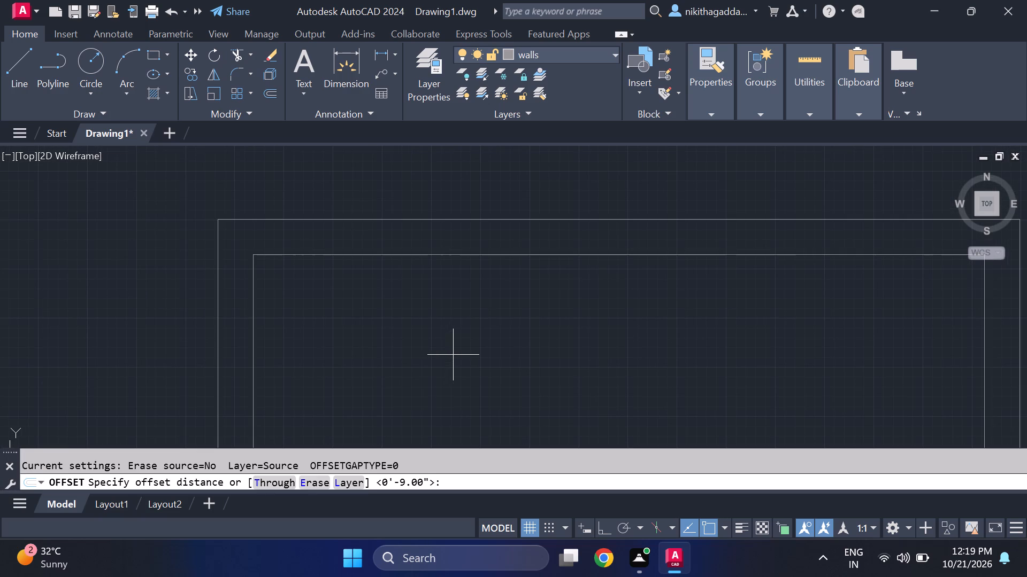
key(4)
key(apostrophe)
key(Return)
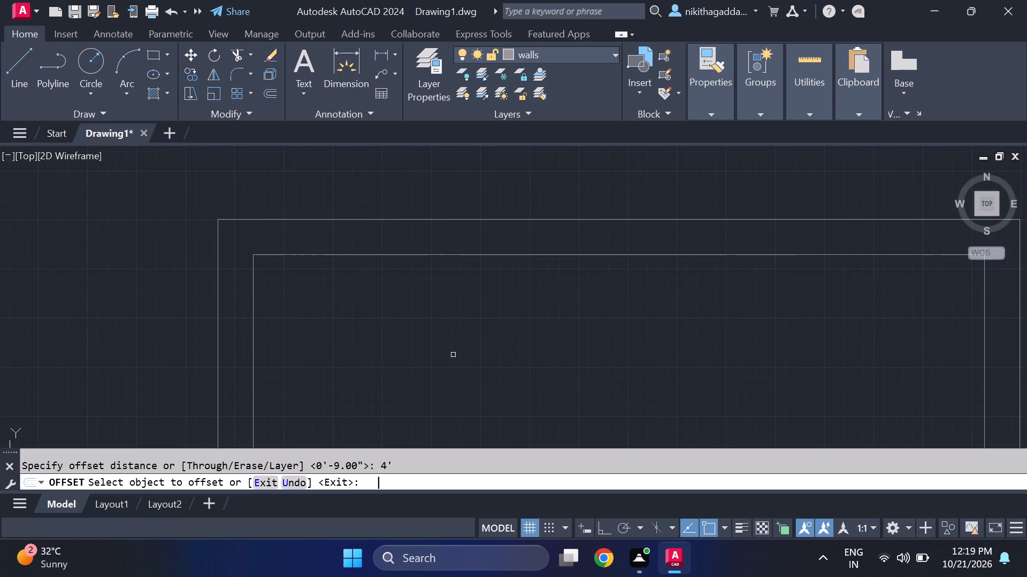
click(249, 353)
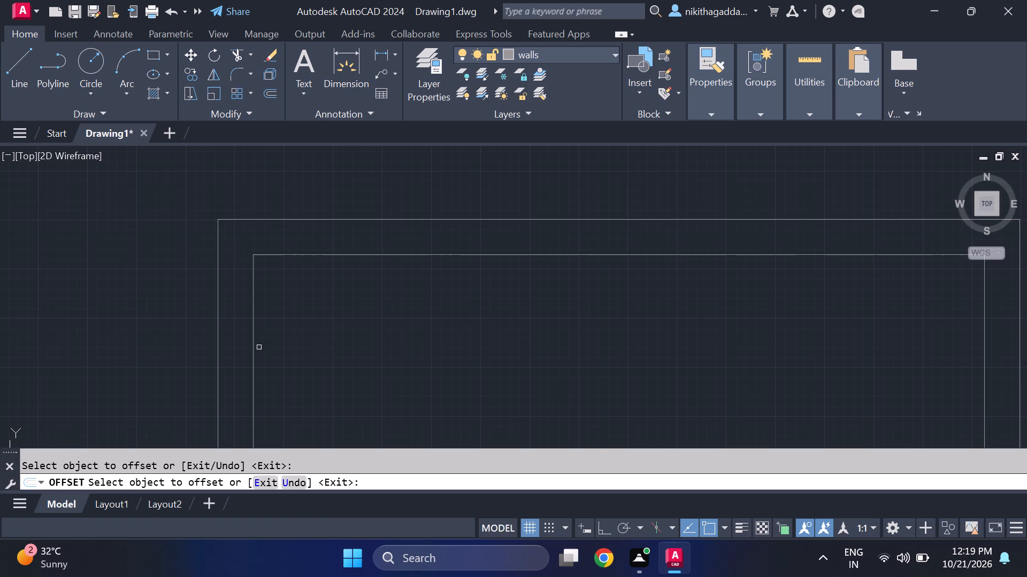
click(256, 339)
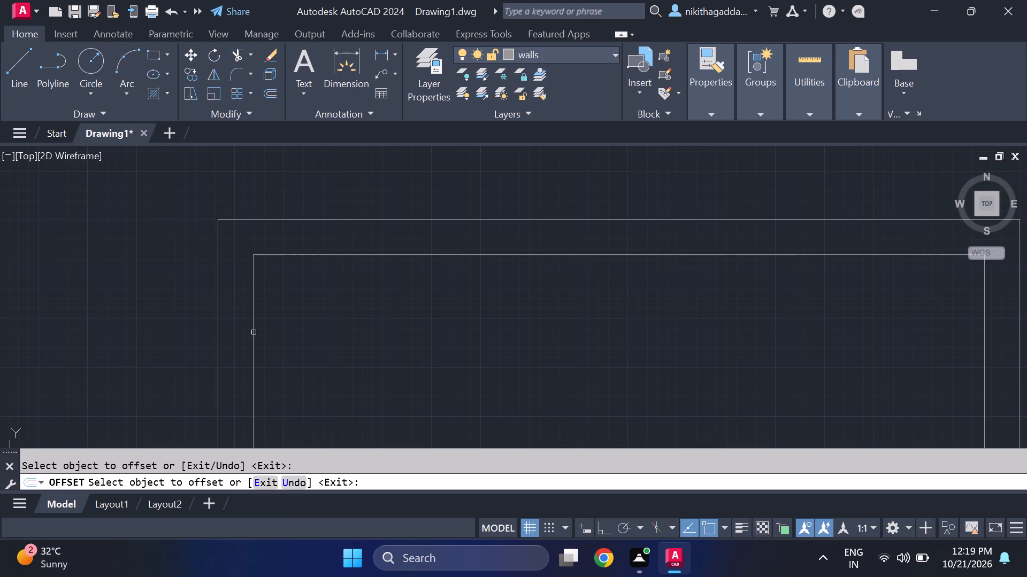
click(254, 332)
click(480, 371)
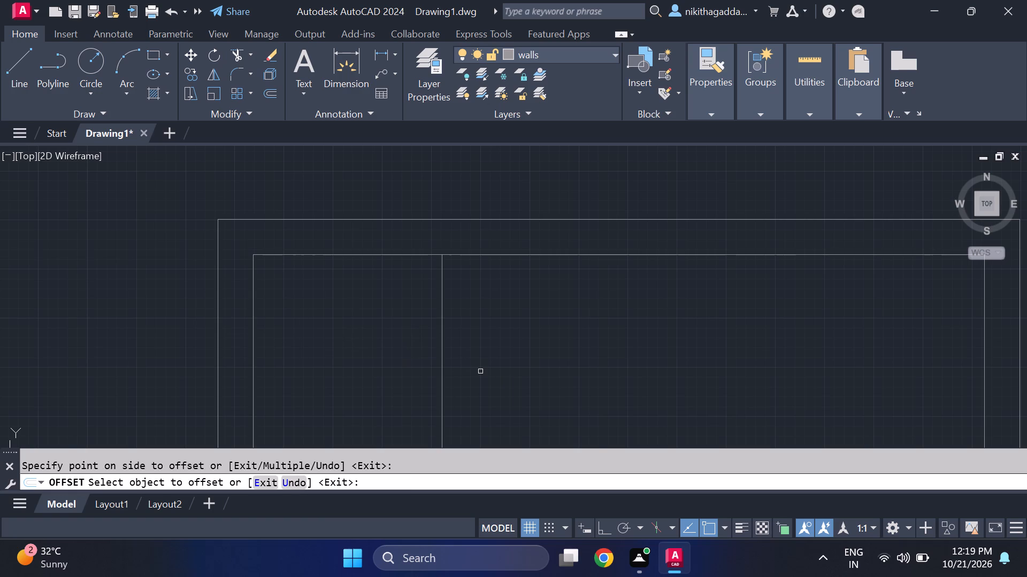
key(Escape)
Offset the new vertical line 9" to the right to form the interior wall's thickness.
text(of)
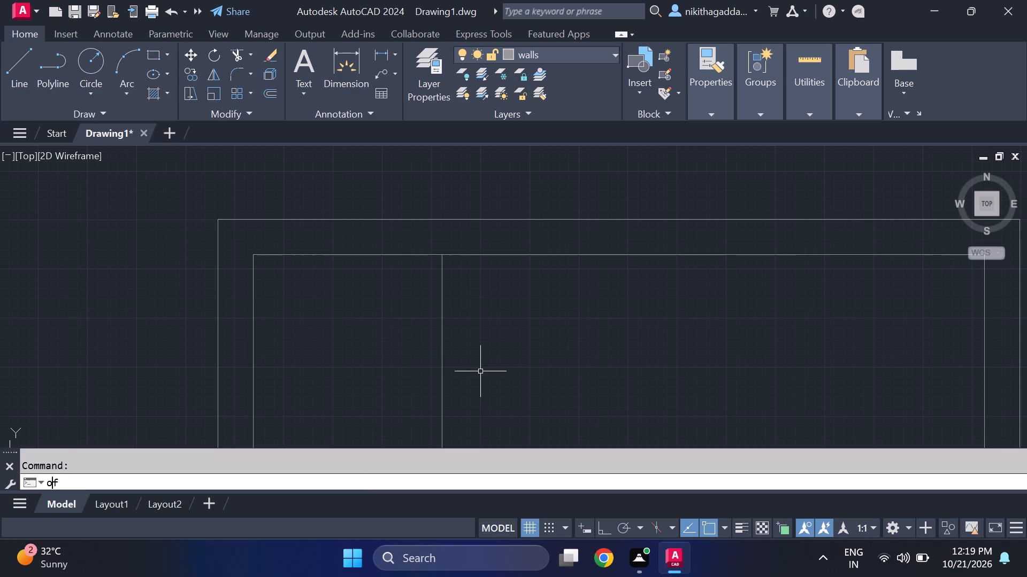
key(Return)
key(9)
key(apostrophe)
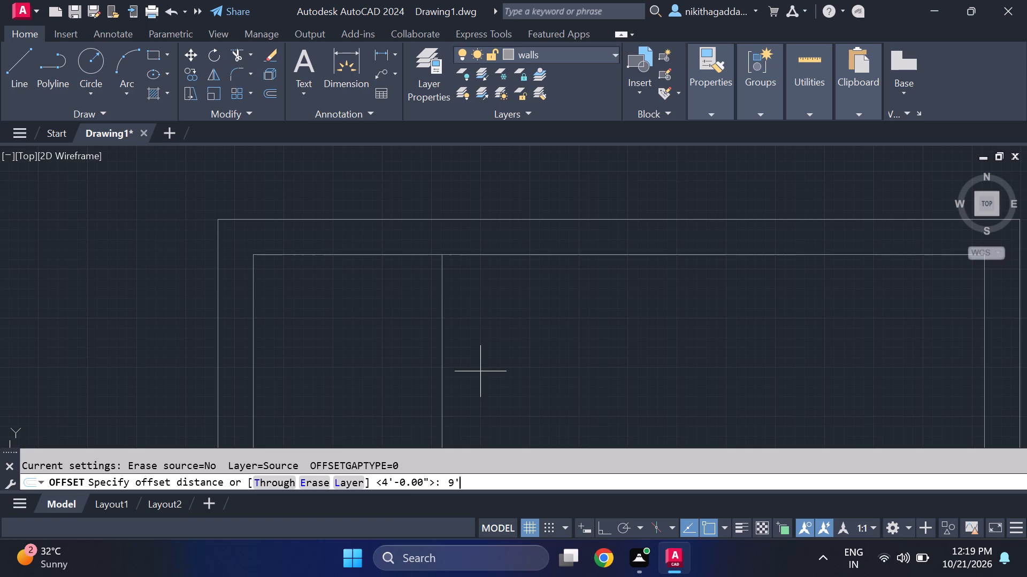
key(BackSpace)
key(Up)
key(BackSpace)
key(BackSpace)
key(BackSpace)
key(9)
key(shift+quotedbl)
key(Return)
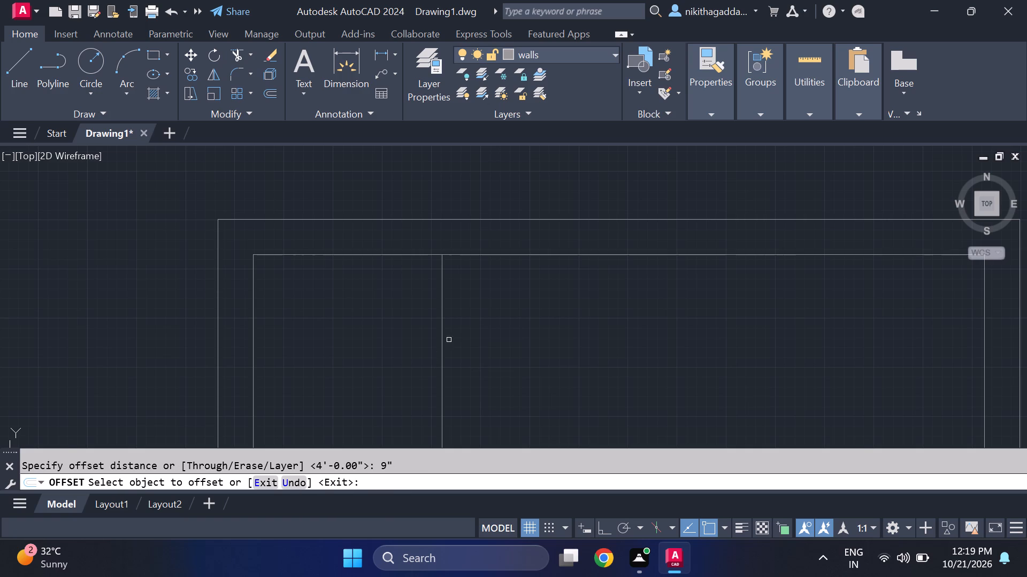
click(442, 336)
click(462, 335)
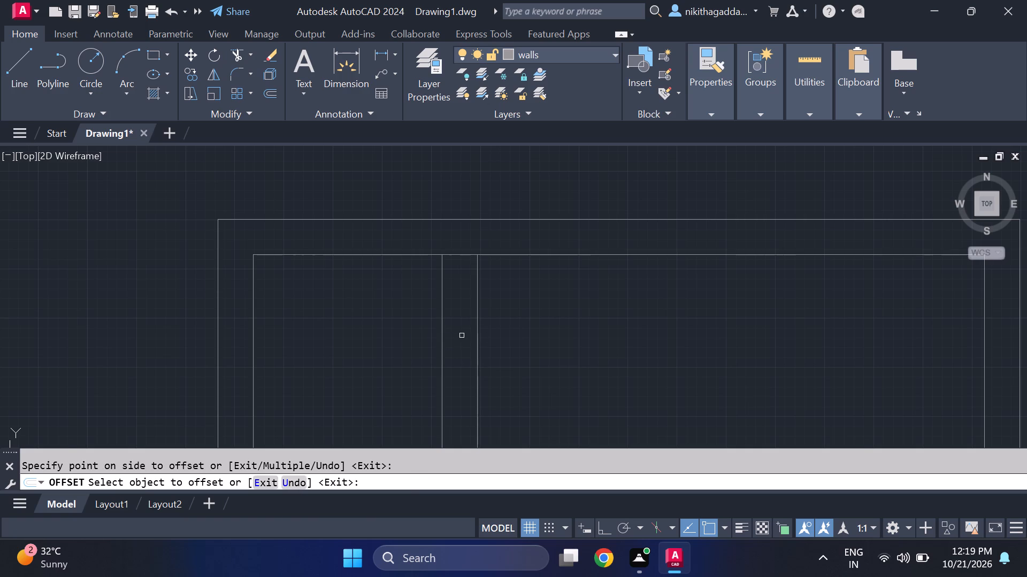
key(Escape)
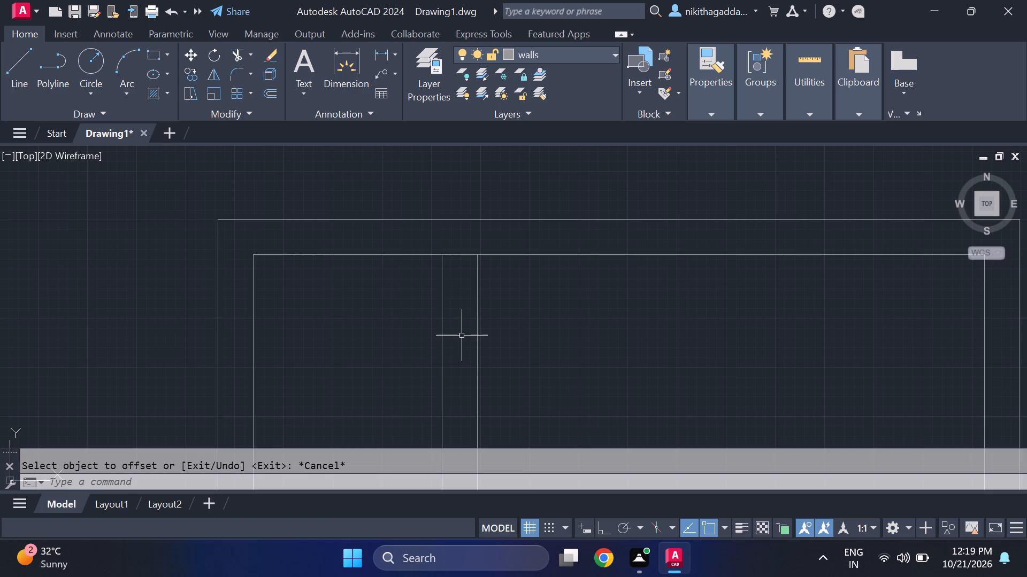
key(Escape)
Offset the inner line of the top outer wall 5' downward, into the plan.
text(of)
key(Return)
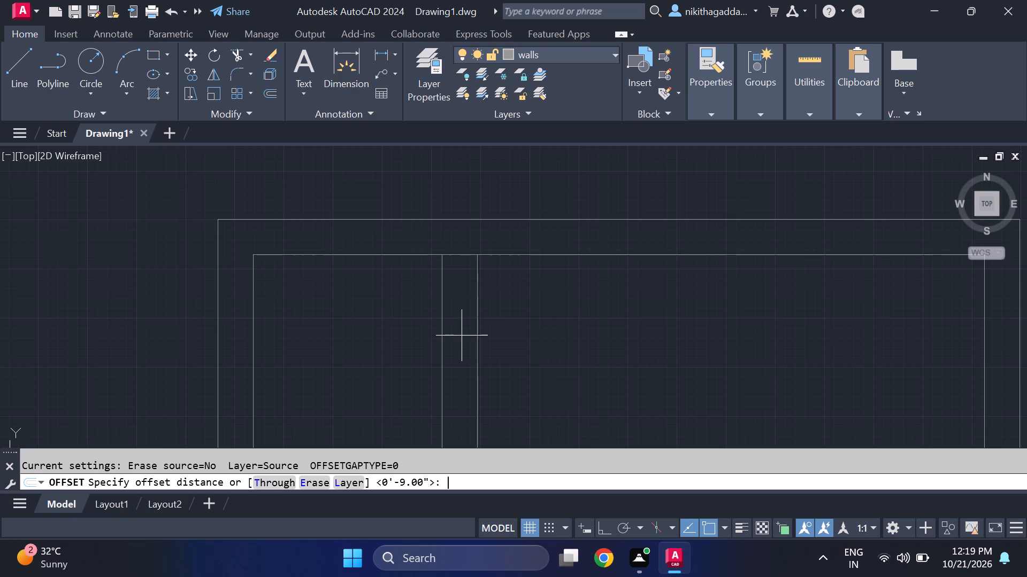
text(5')
key(Return)
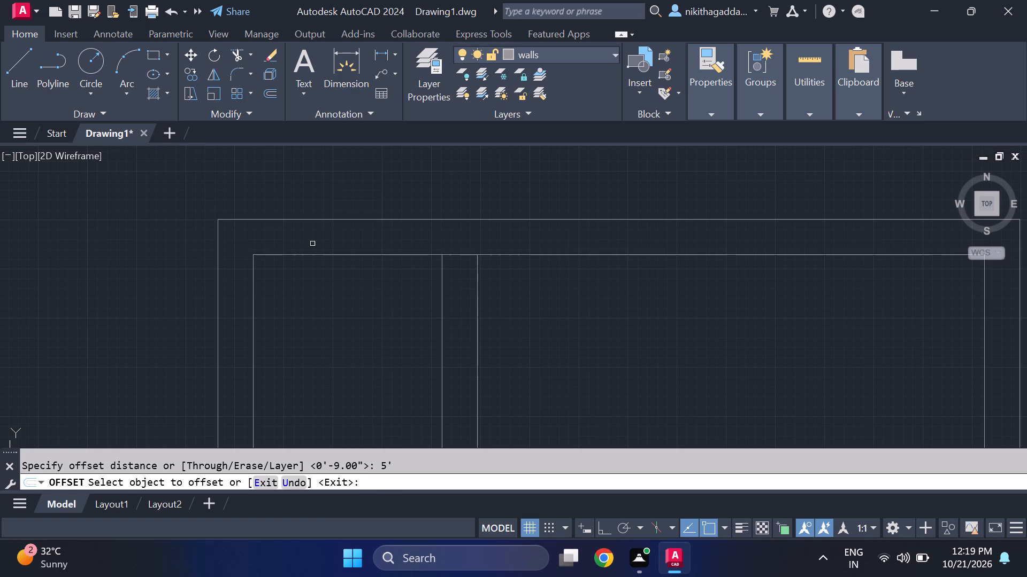
click(312, 254)
scroll(325, 290, down, 5)
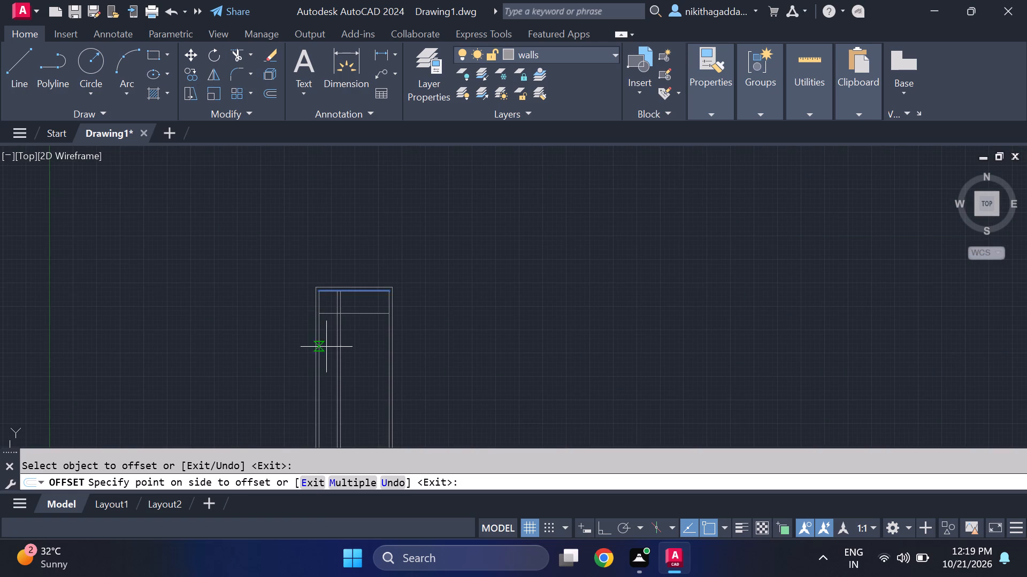
scroll(328, 337, up, 4)
click(317, 283)
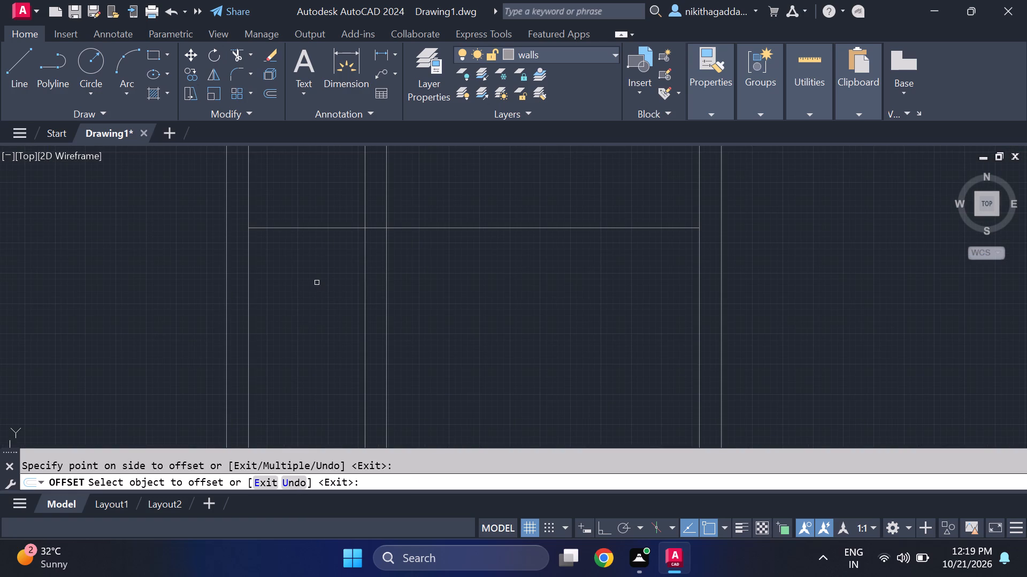
key(Escape)
Offset the new horizontal line 9" downward to form the horizontal interior wall's thickness.
text(of)
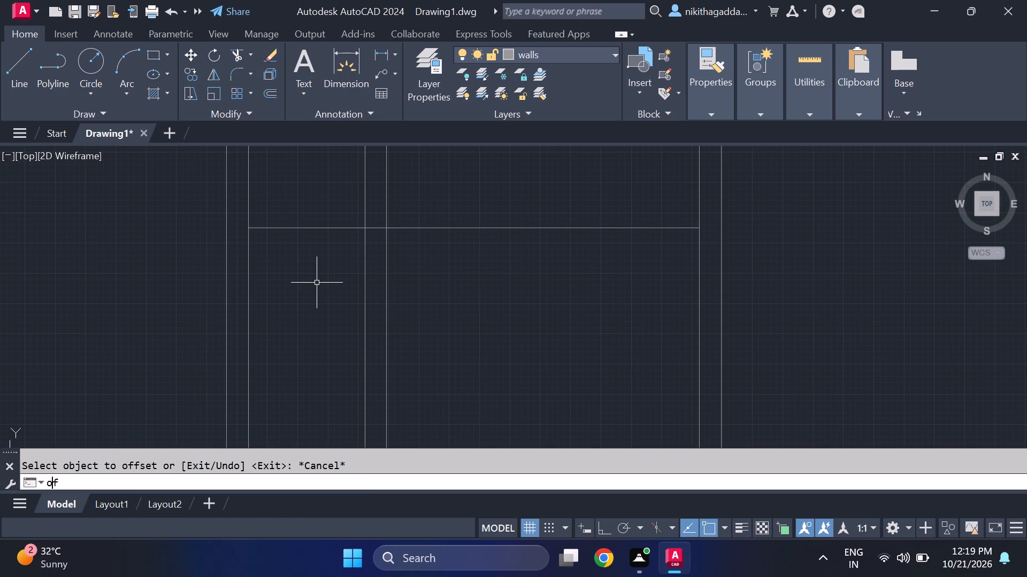
key(Return)
text(9")
key(Return)
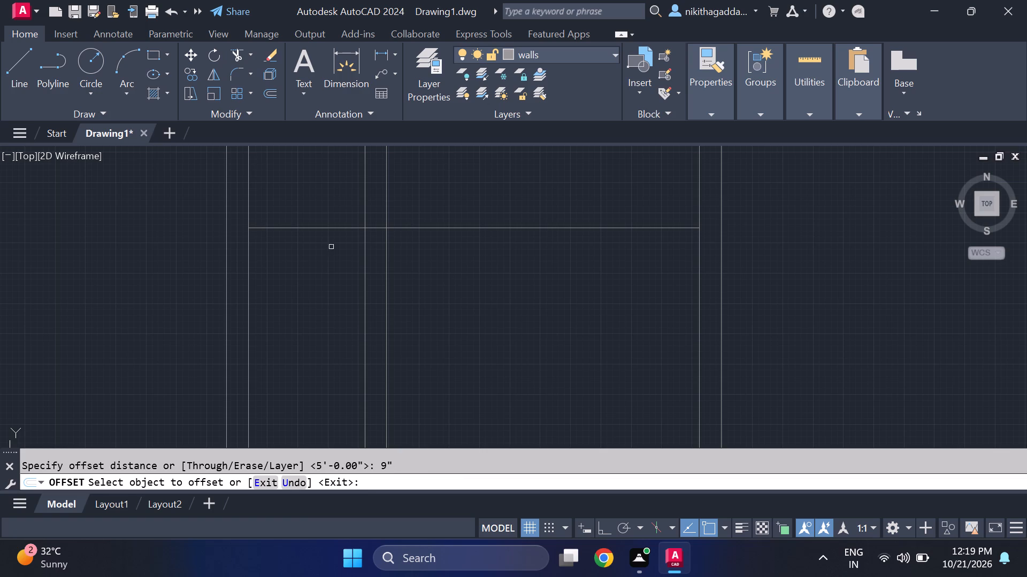
click(329, 229)
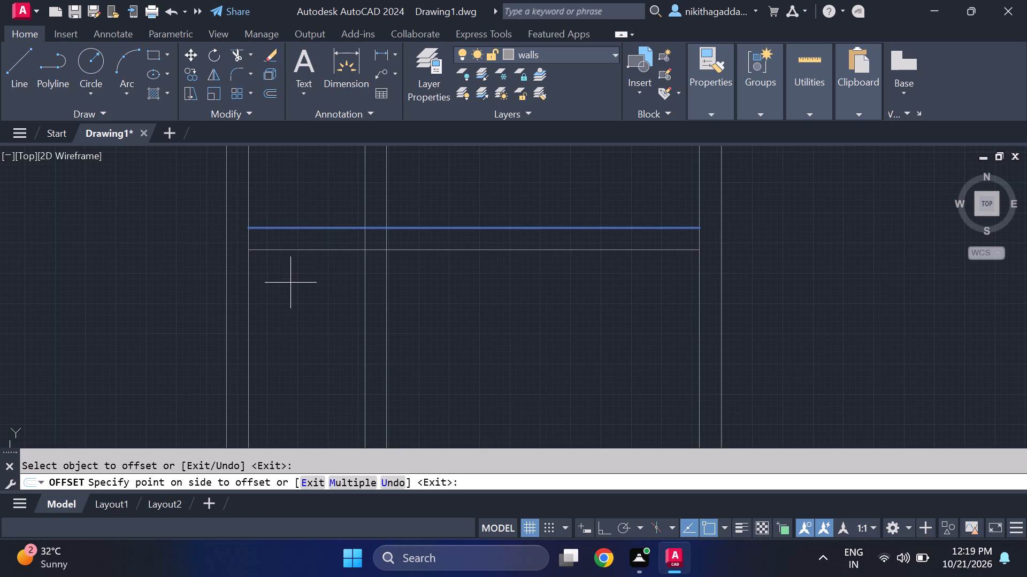
click(290, 283)
scroll(311, 283, down, 4)
scroll(316, 316, up, 1)
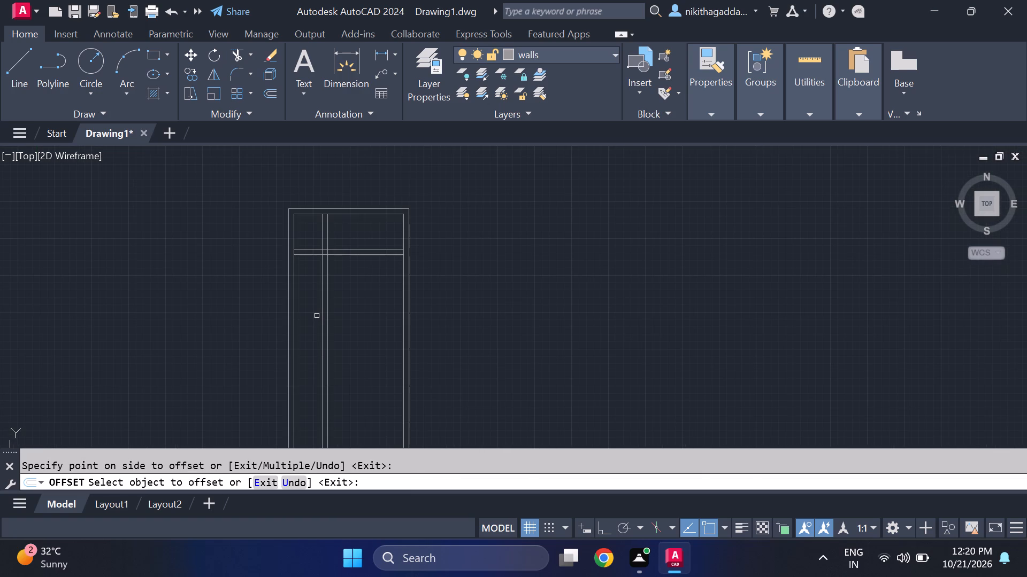
key(Escape)
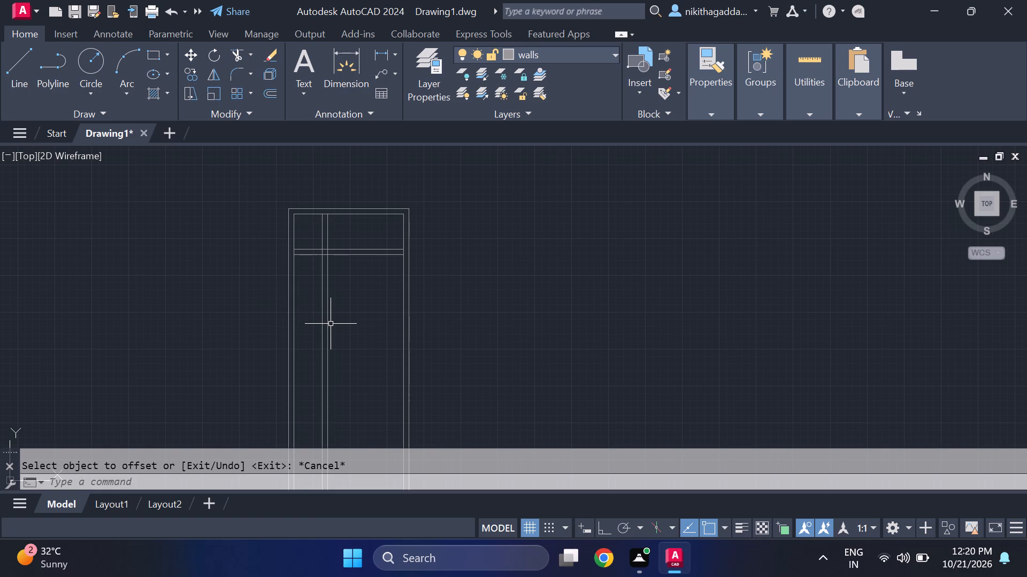
Offset the lower line of the horizontal interior wall 8'8" downward.
scroll(331, 324, up, 1)
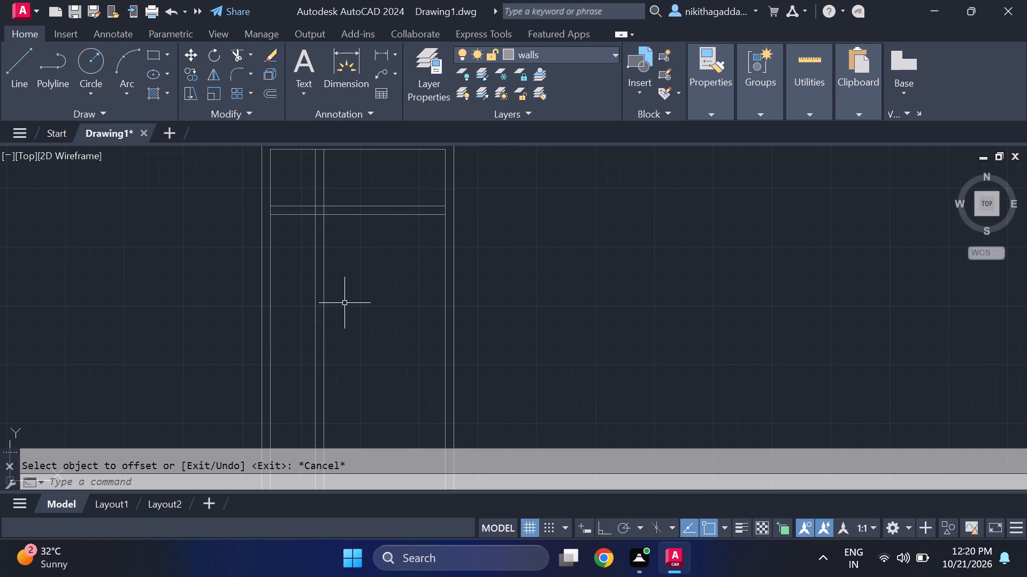
scroll(343, 302, up, 1)
middle_drag(354, 345, 508, 380)
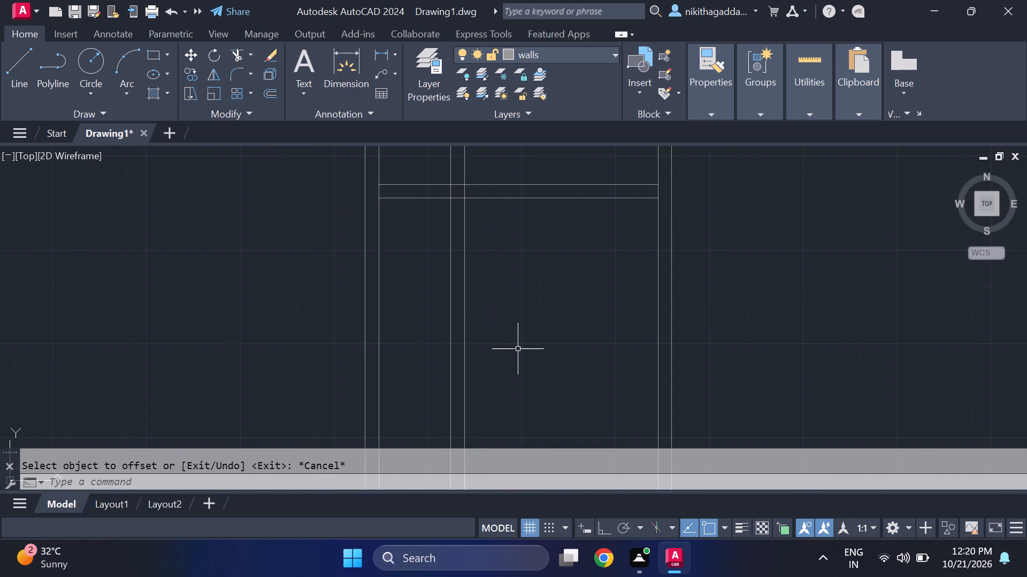
text(of)
key(Return)
text(8')
key(8)
key(shift+quotedbl)
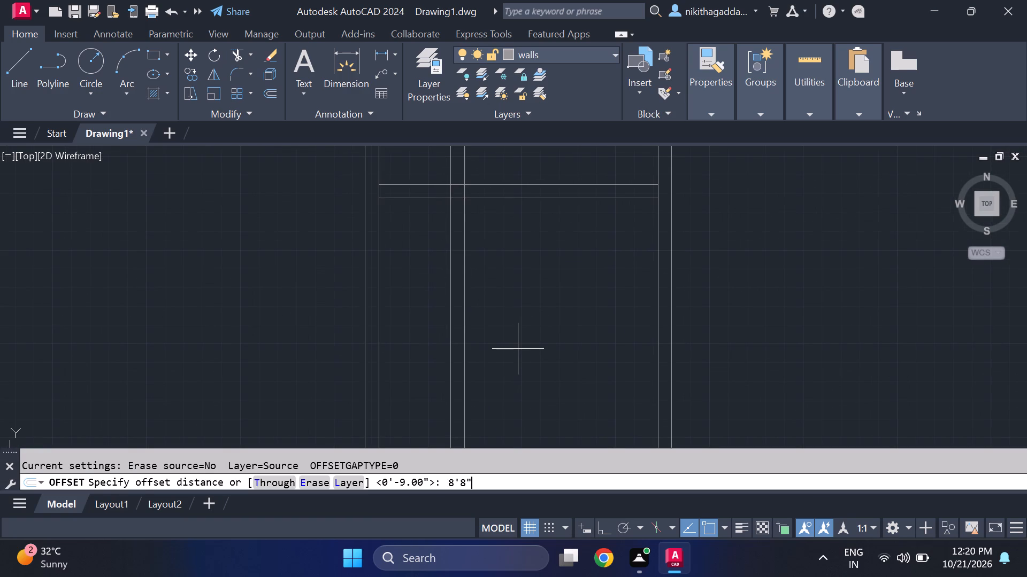
key(Return)
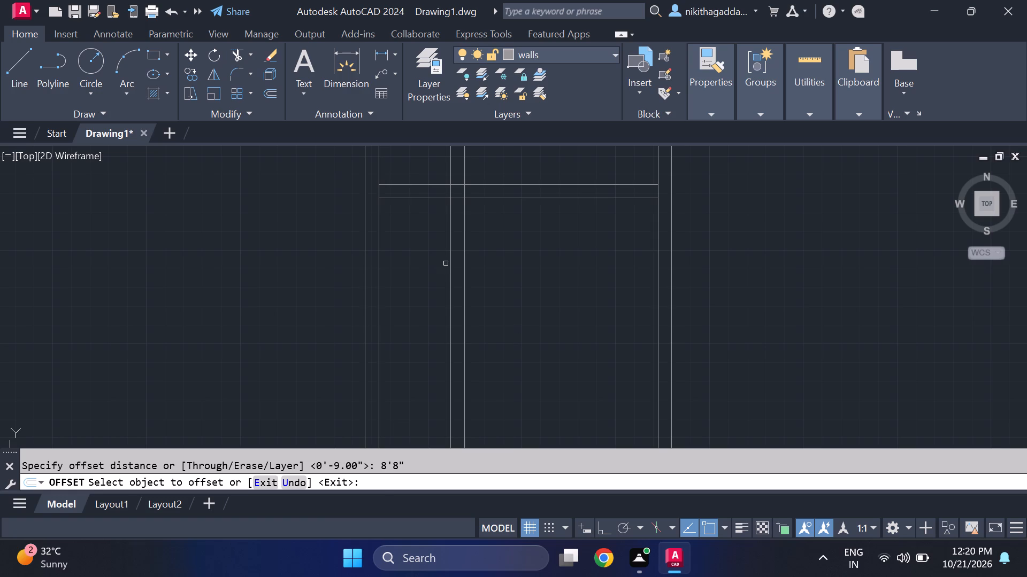
click(427, 199)
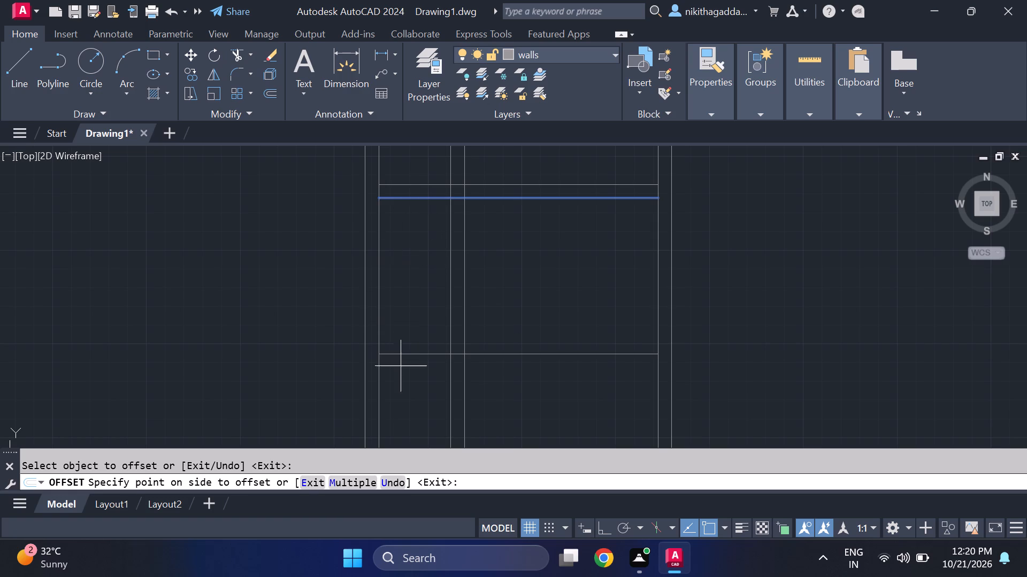
click(413, 378)
key(Escape)
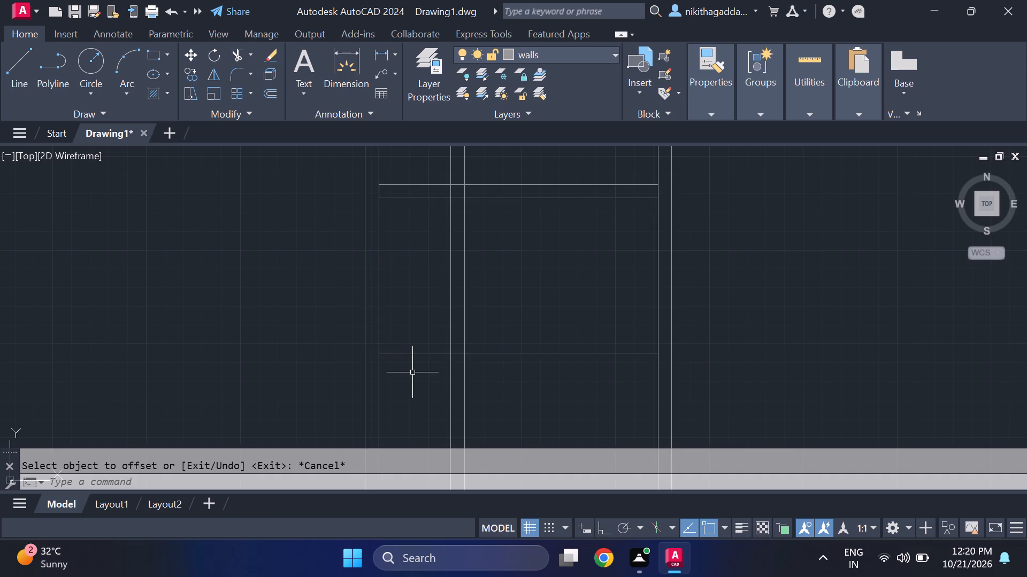
Offset the newest horizontal line 4.5" downward to form the partition's thickness.
text(of)
key(Return)
text(4.5)
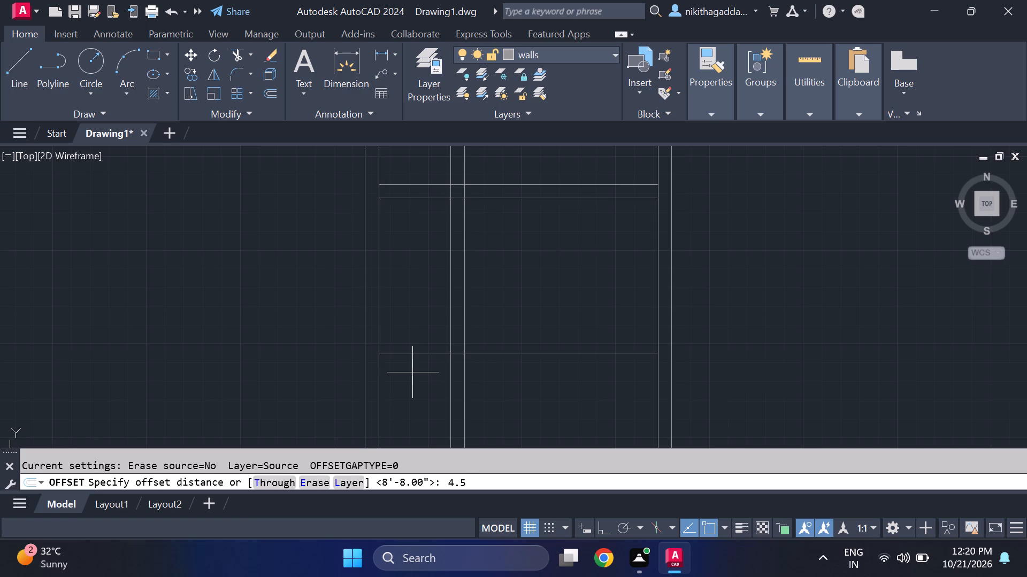
key(shift+quotedbl)
key(Return)
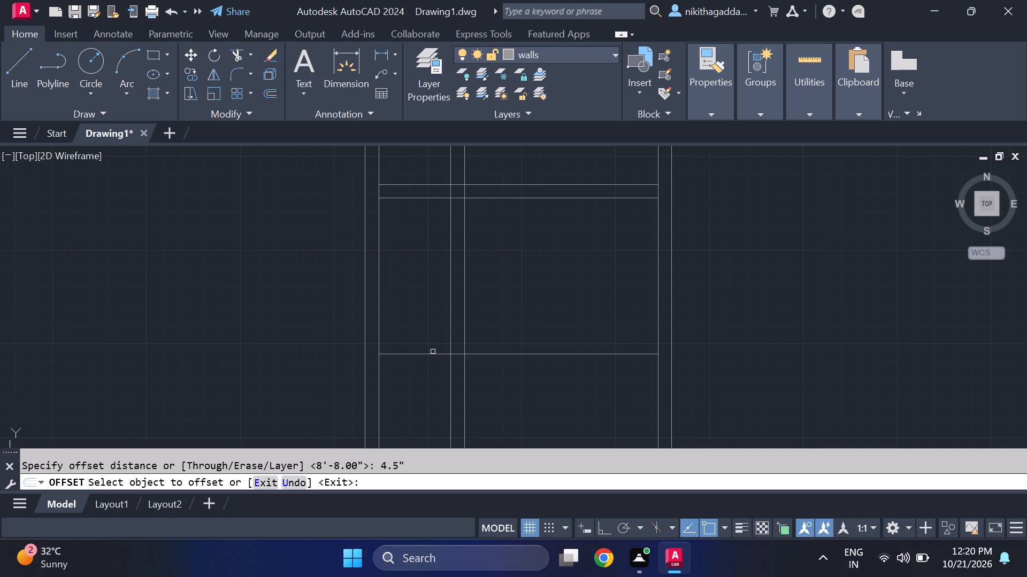
click(428, 353)
click(407, 399)
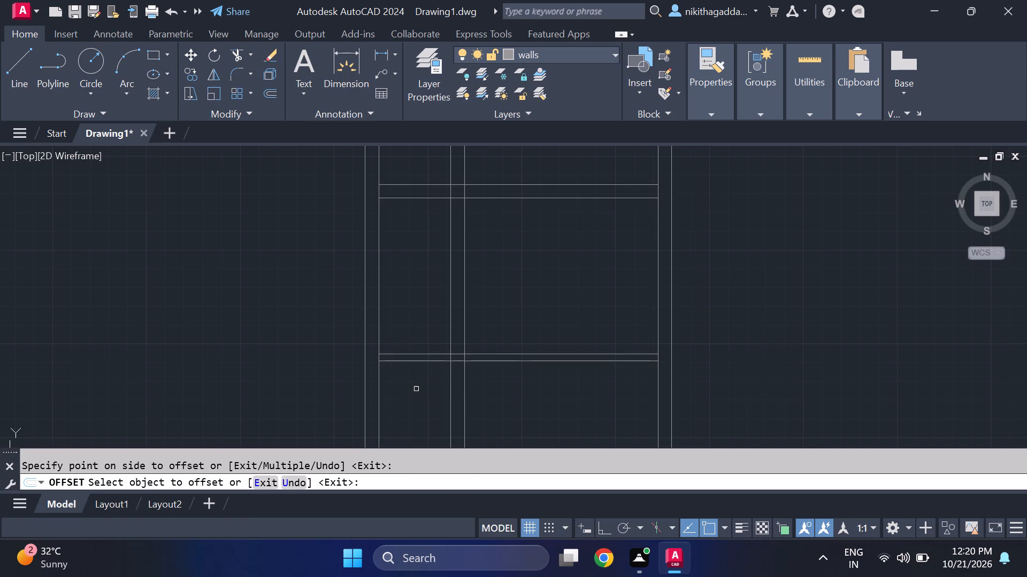
key(Escape)
Delete the lower line of the lower horizontal partition.
click(407, 360)
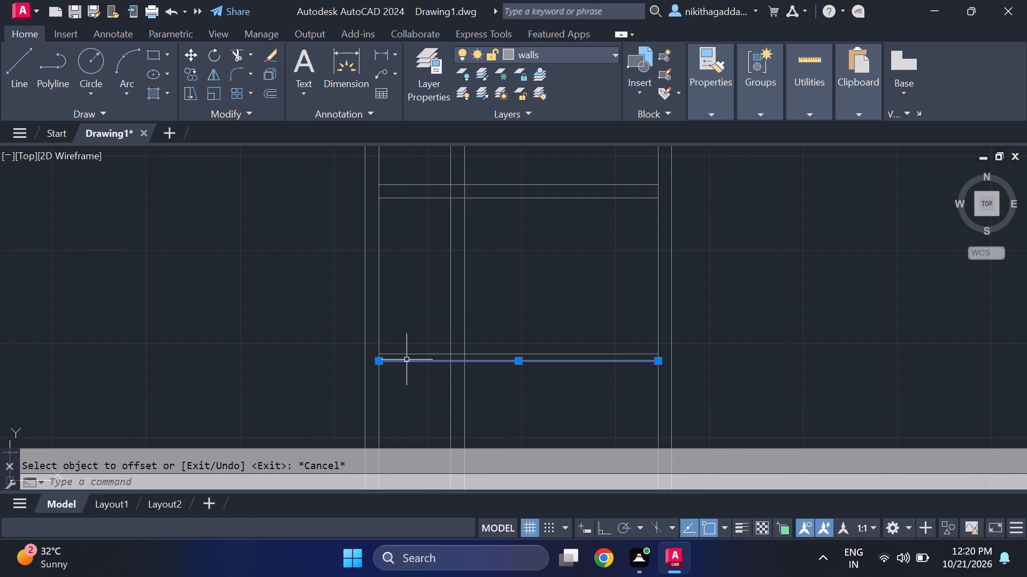
key(Delete)
Offset the remaining lower horizontal wall line 9" downward to form the wall's thickness.
text(of)
key(Return)
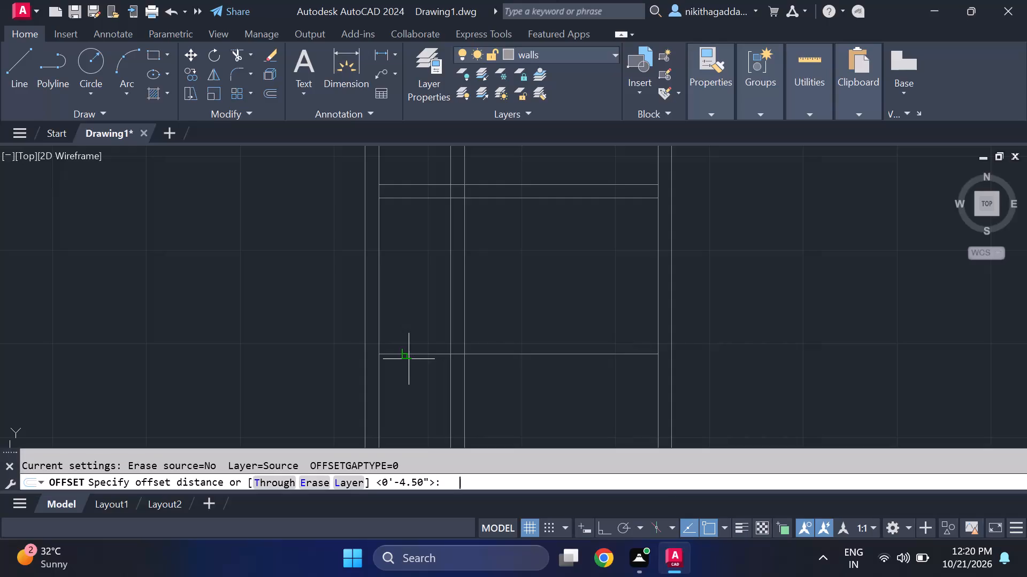
text(9")
key(Return)
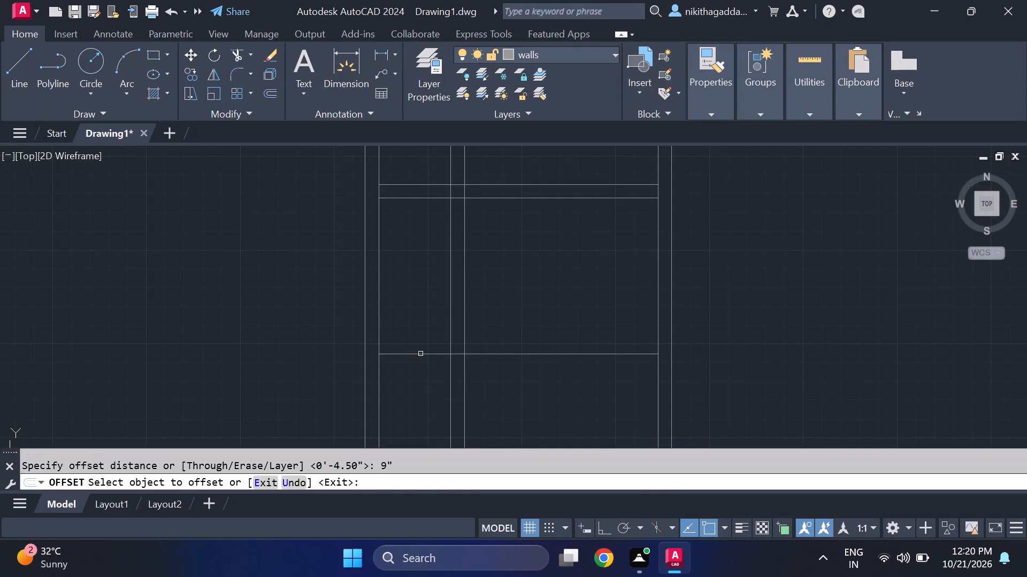
click(424, 350)
click(422, 356)
click(416, 381)
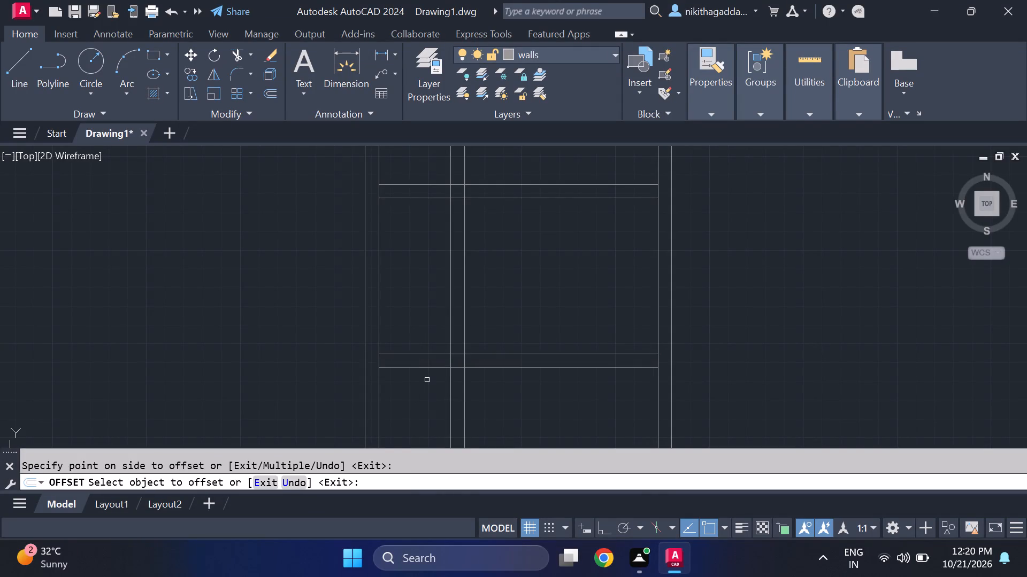
key(Escape)
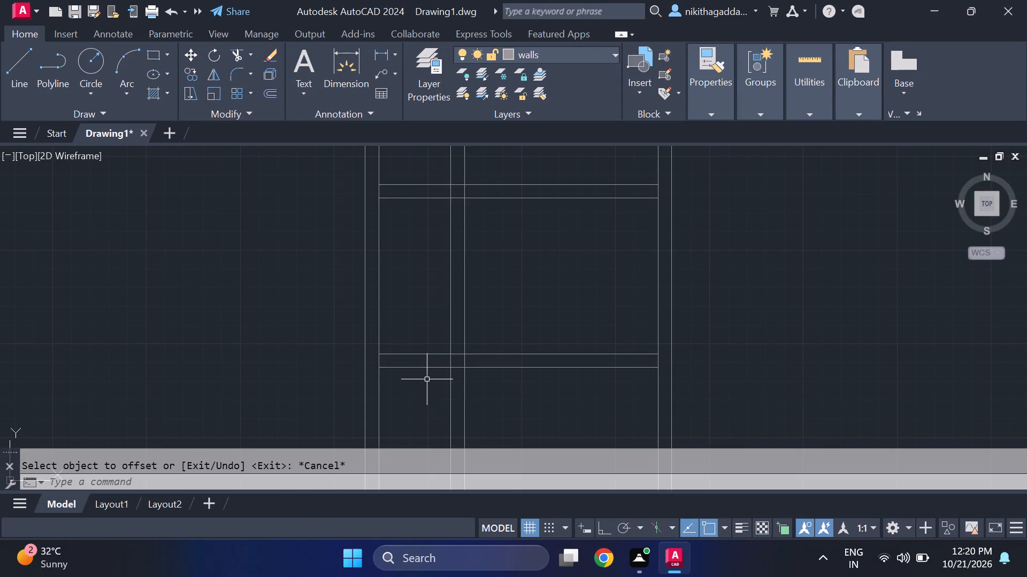
Trim both pairs of horizontal interior wall lines on the right side of the vertical interior wall.
scroll(449, 364, down, 3)
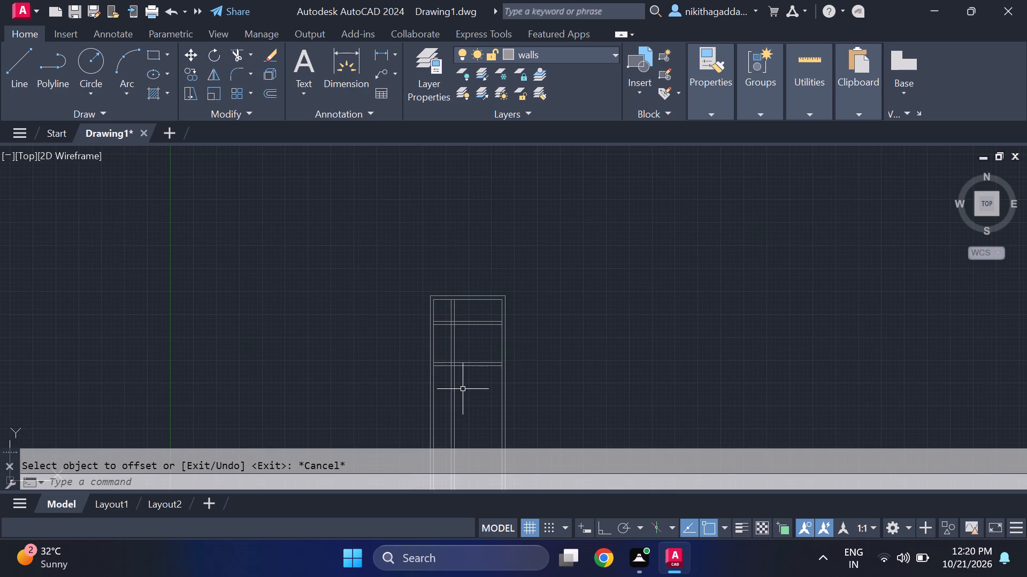
text(tr)
key(Return)
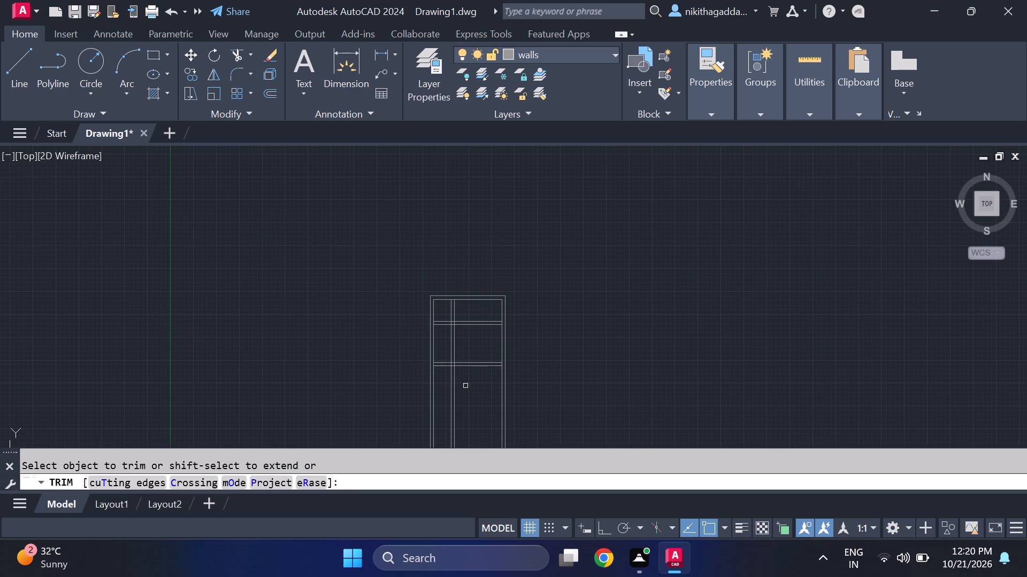
scroll(505, 383, up, 1)
scroll(459, 347, up, 2)
drag(425, 163, 370, 400)
scroll(413, 383, down, 4)
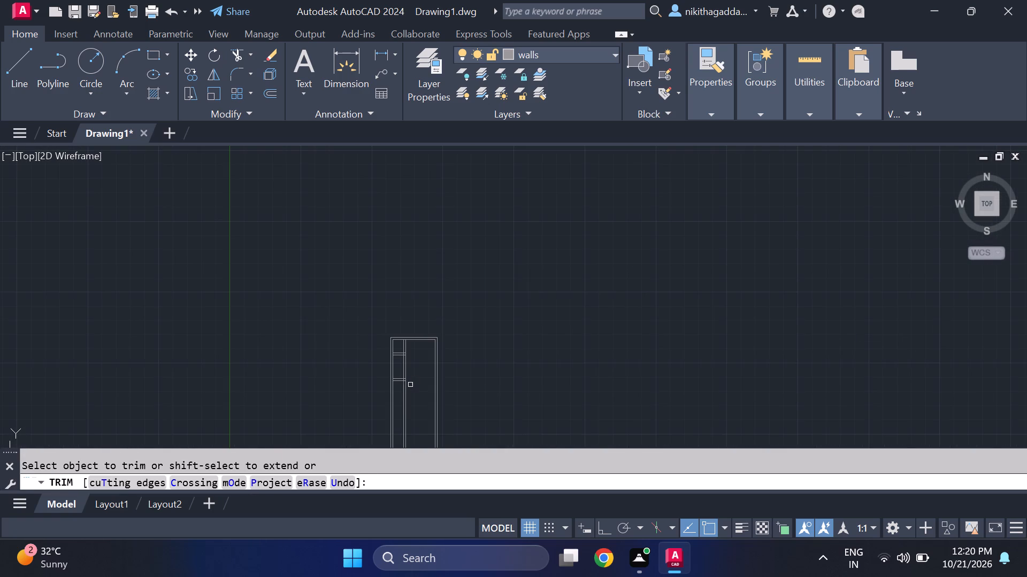
middle_drag(410, 386, 441, 314)
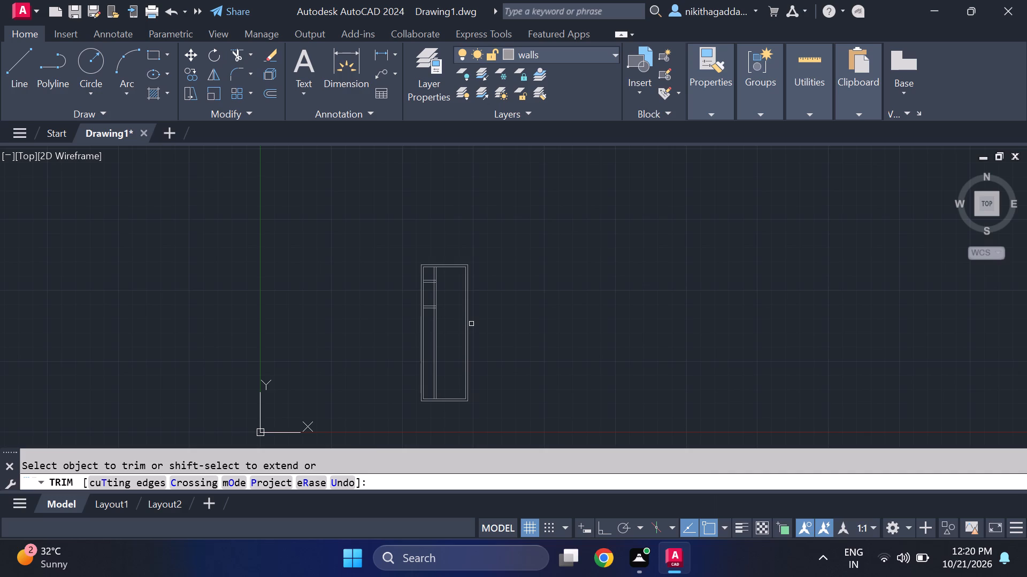
scroll(471, 324, up, 1)
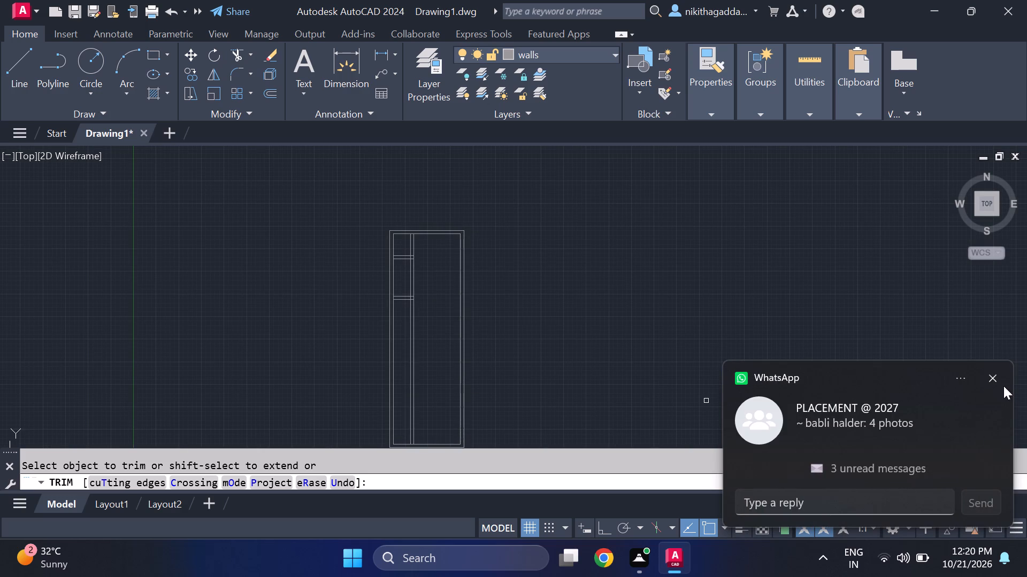
click(995, 376)
scroll(411, 287, up, 1)
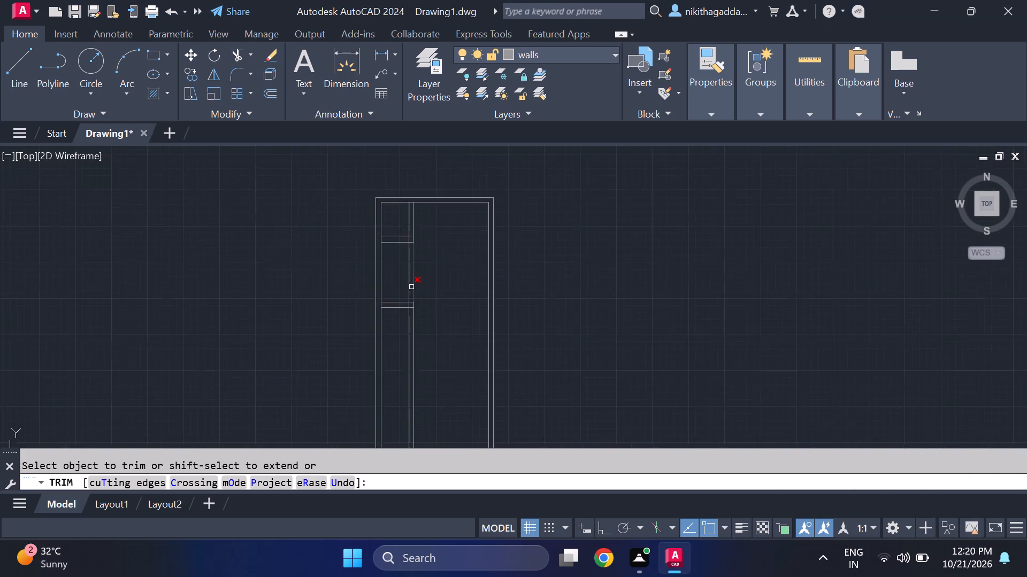
scroll(411, 287, up, 1)
key(Escape)
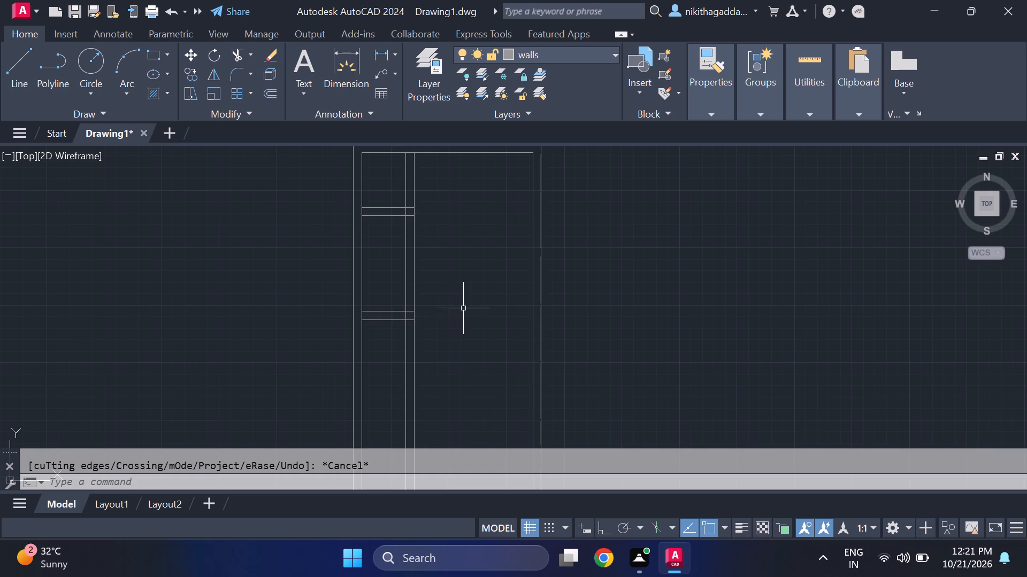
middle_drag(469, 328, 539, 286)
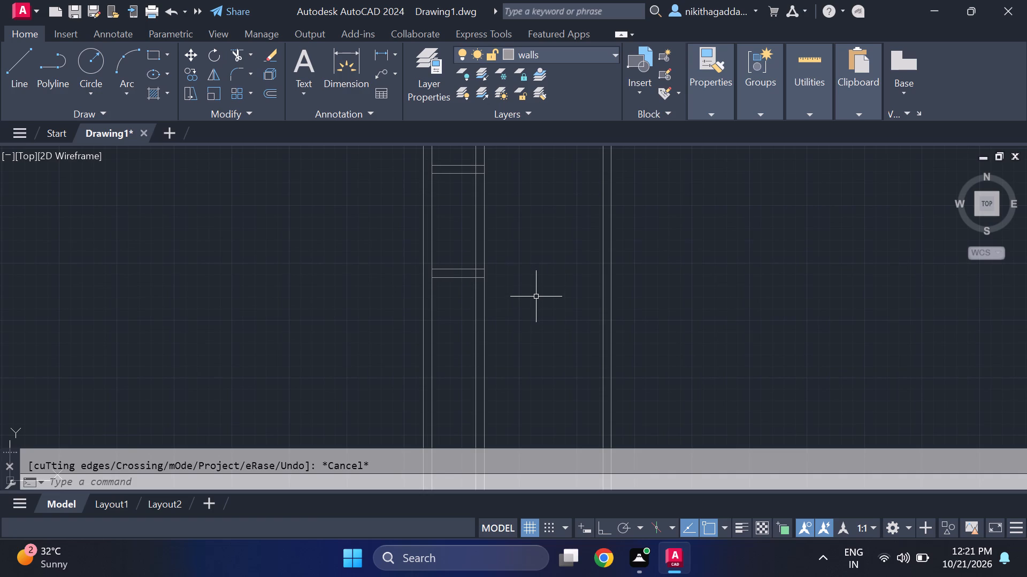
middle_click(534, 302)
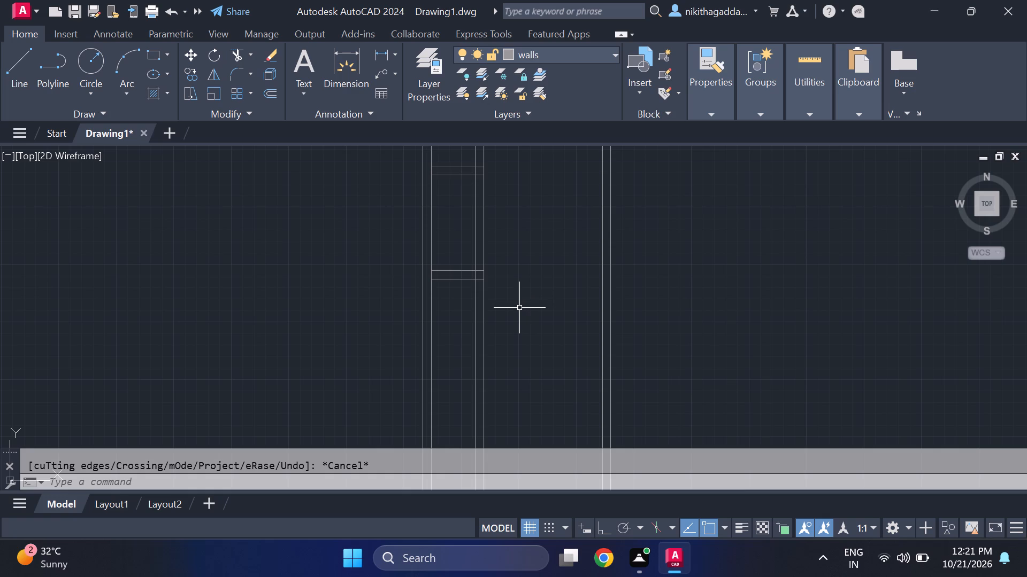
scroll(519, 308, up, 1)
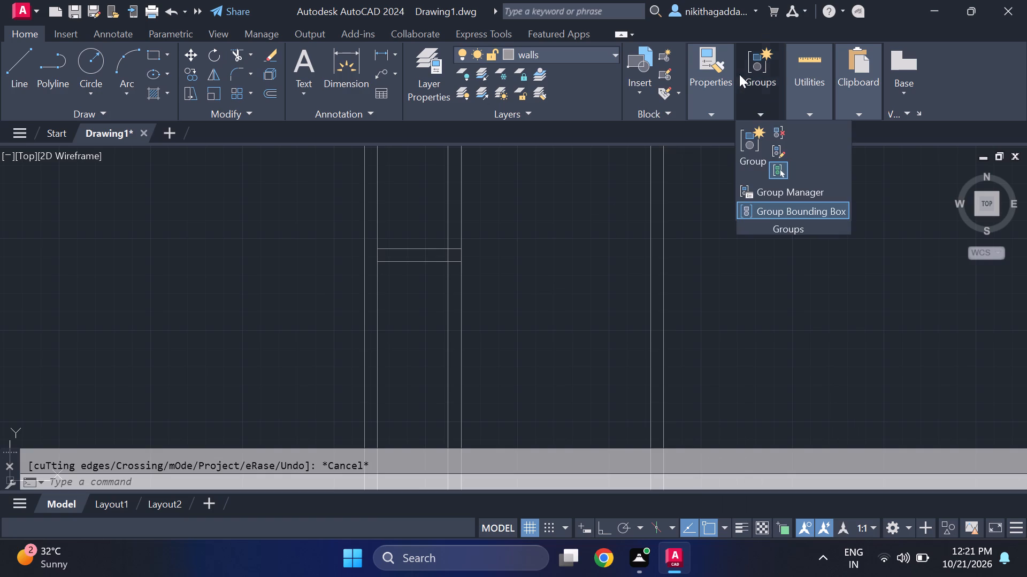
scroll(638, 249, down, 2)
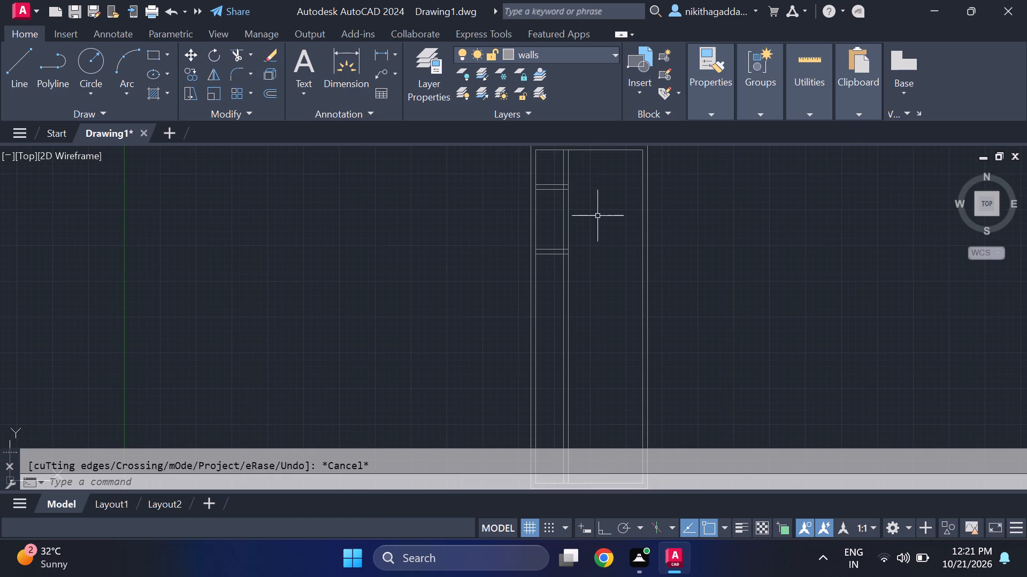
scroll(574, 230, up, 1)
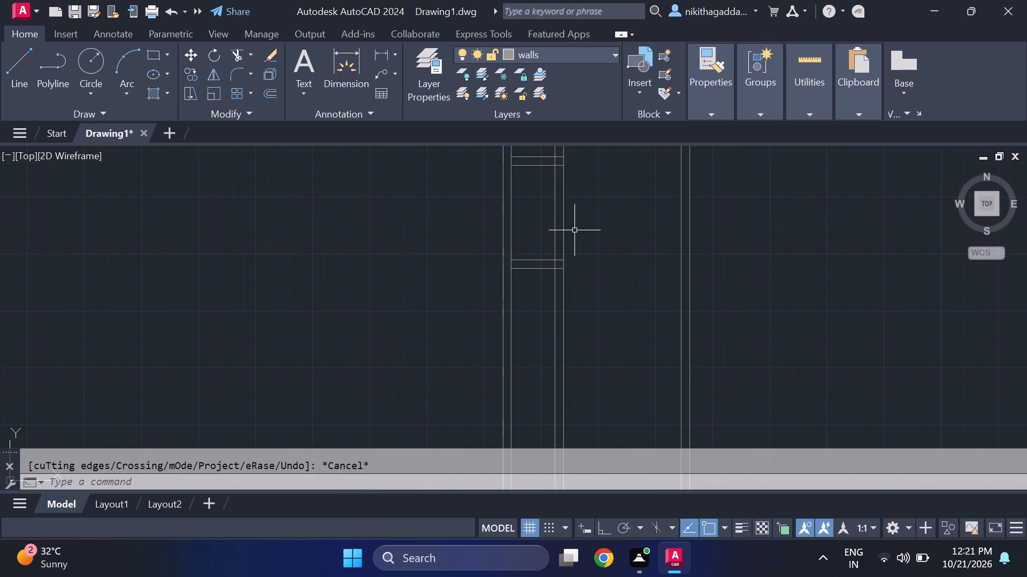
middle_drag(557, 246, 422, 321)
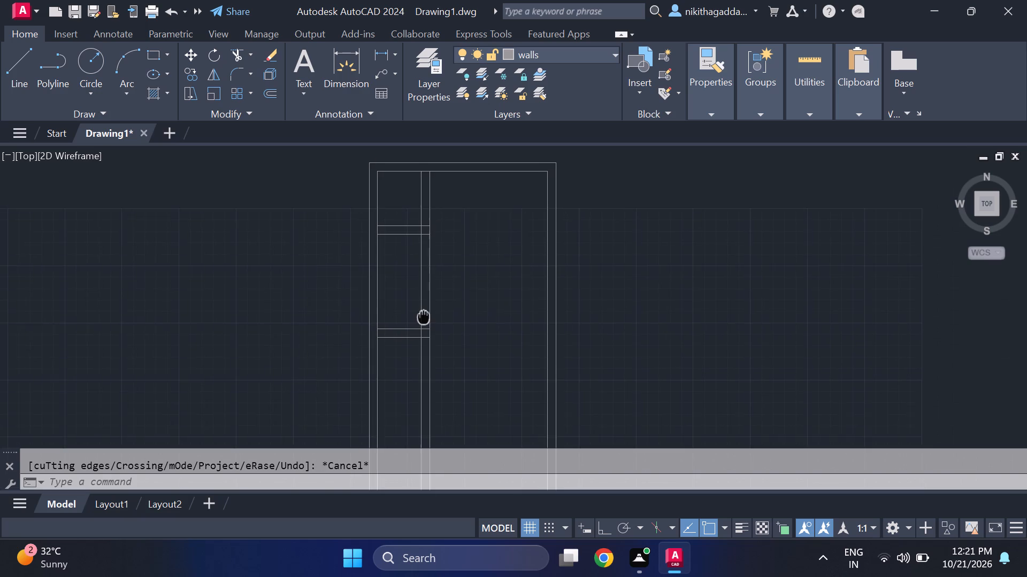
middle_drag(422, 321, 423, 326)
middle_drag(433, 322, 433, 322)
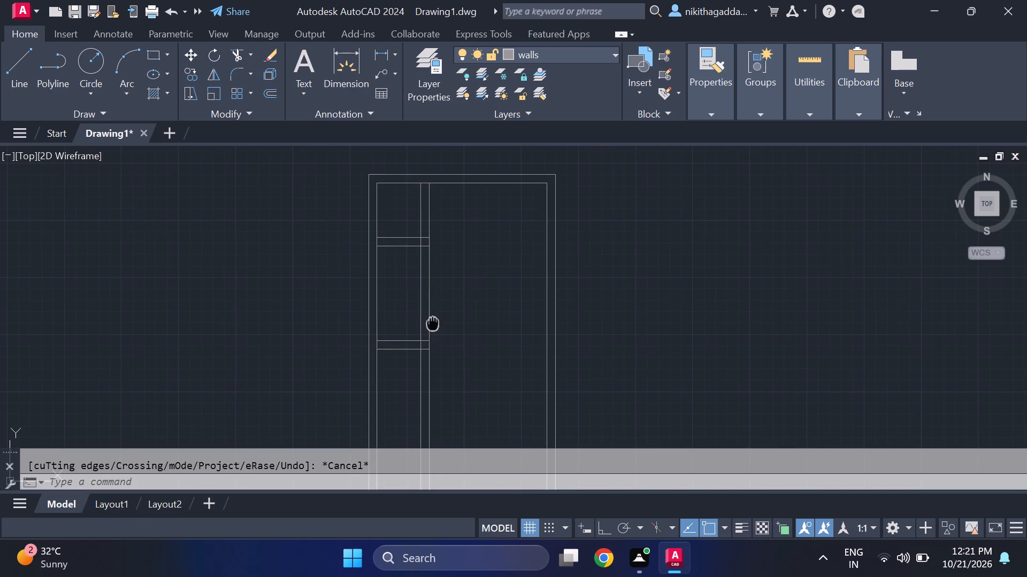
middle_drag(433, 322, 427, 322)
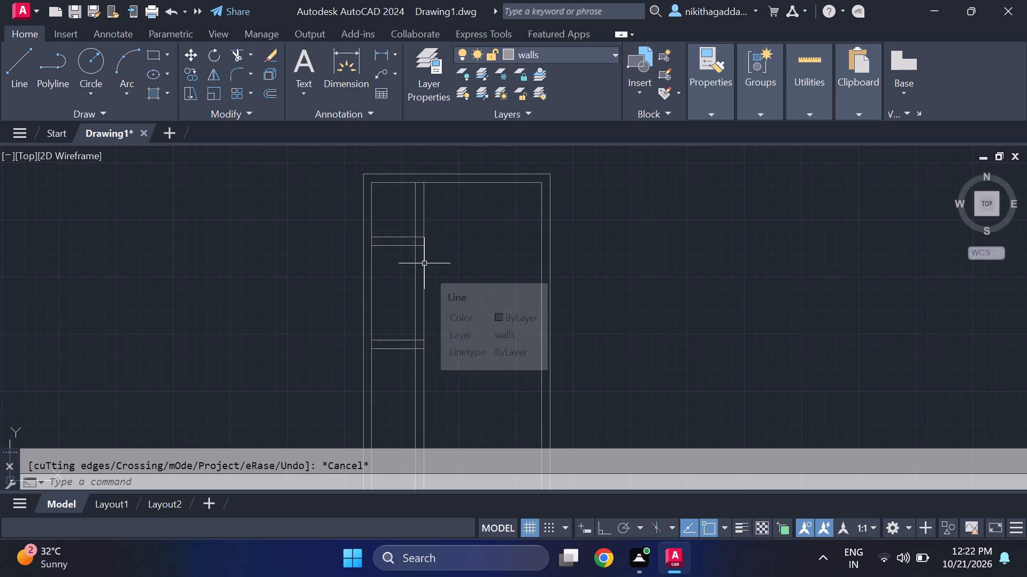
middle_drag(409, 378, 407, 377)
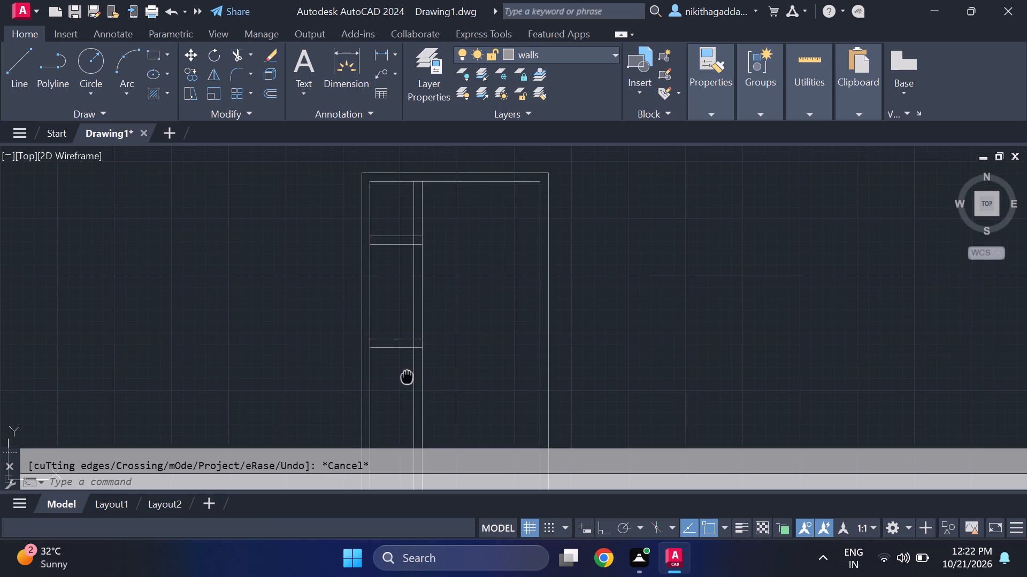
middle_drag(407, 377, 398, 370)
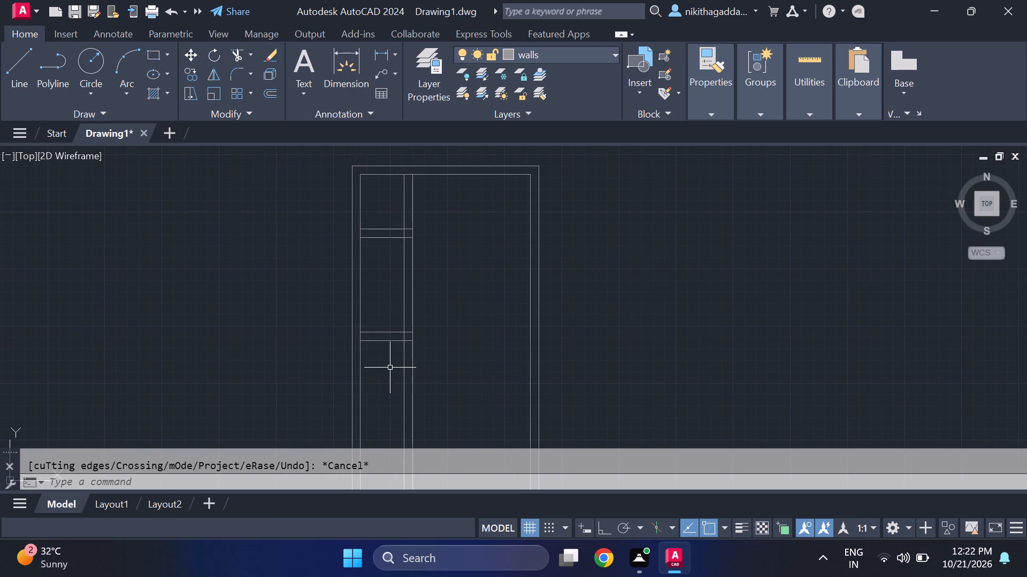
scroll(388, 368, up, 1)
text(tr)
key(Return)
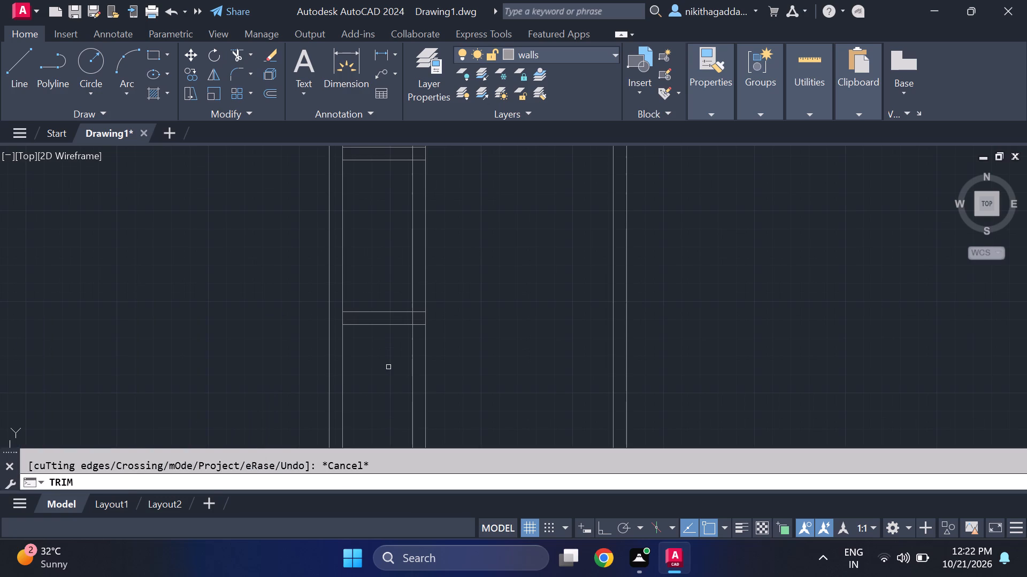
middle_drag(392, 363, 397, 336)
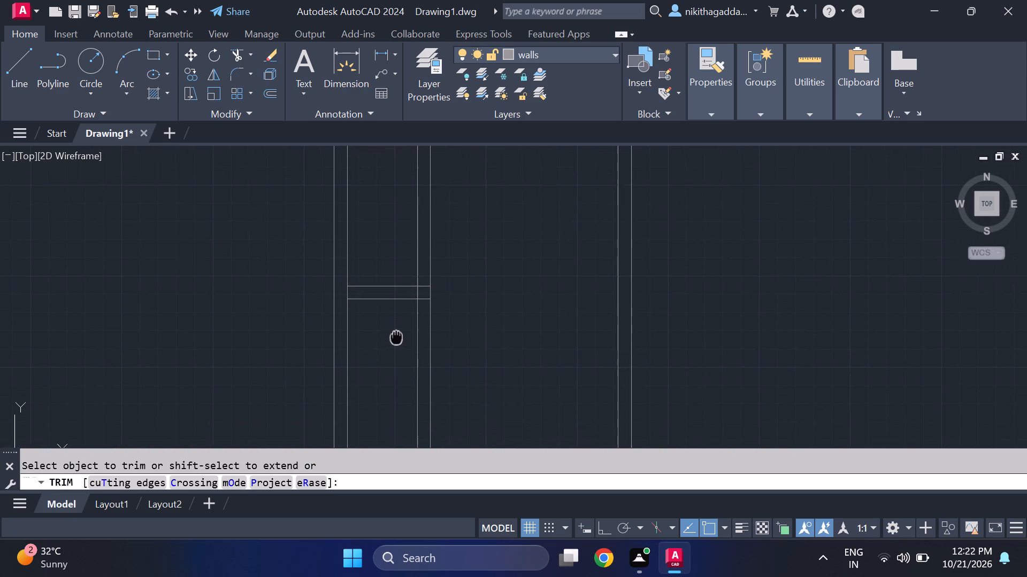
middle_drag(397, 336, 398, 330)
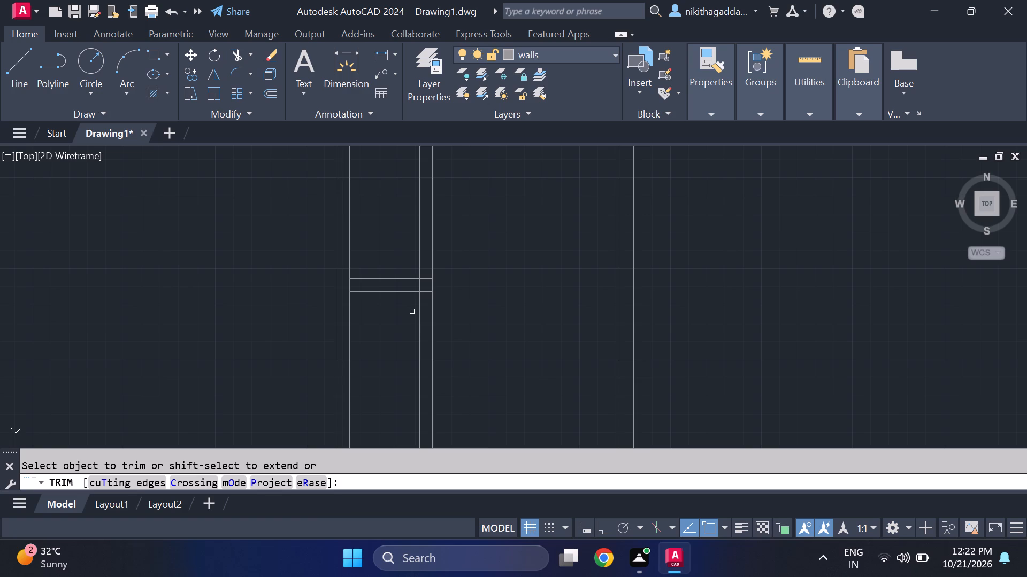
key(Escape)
Trim both lines of the vertical interior wall below the lower horizontal wall.
scroll(413, 311, down, 3)
middle_drag(419, 309, 422, 251)
scroll(422, 251, up, 2)
text(tr)
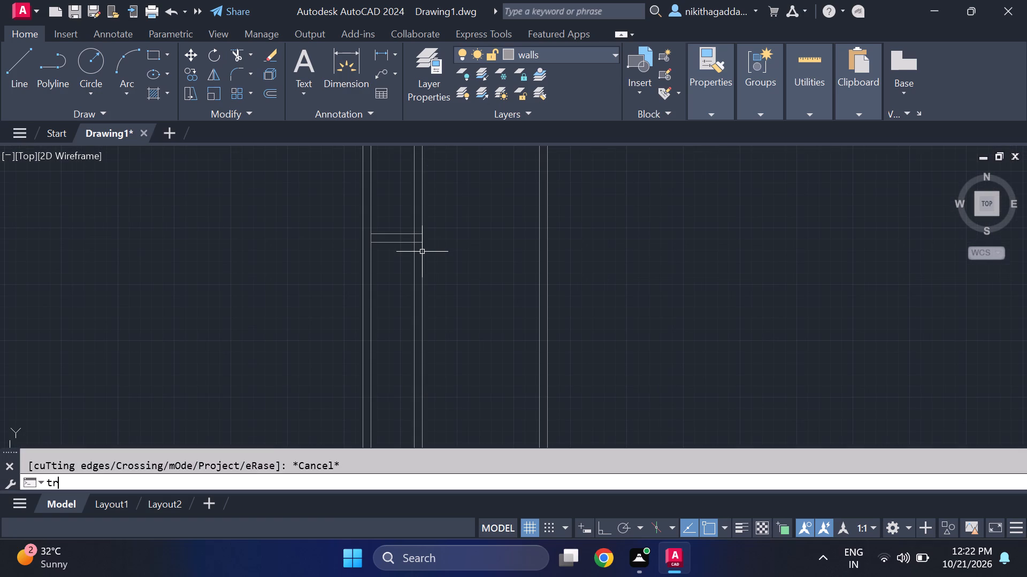
key(Return)
click(421, 269)
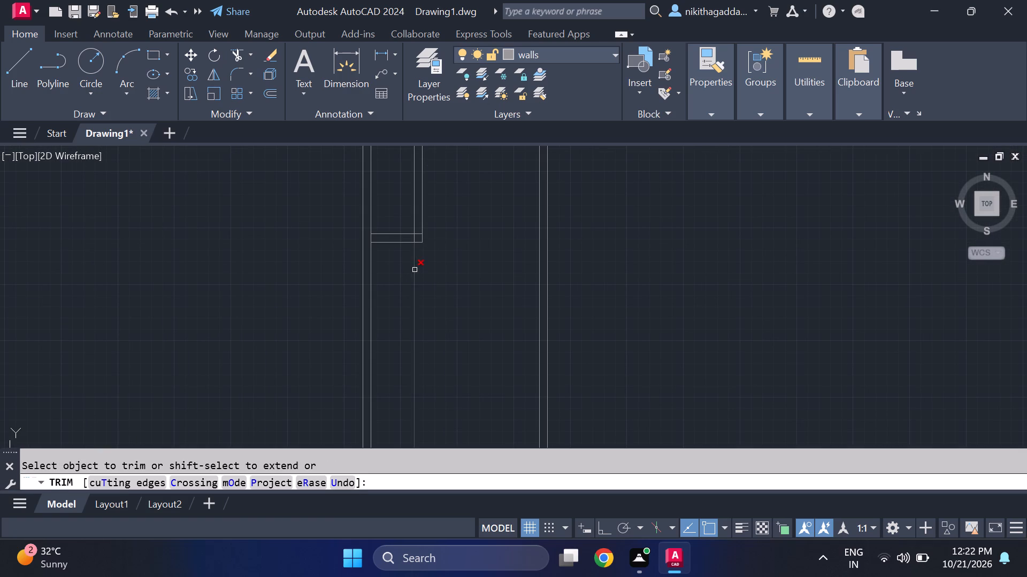
click(415, 270)
Trim the overlapping line segments inside the corner where the vertical interior wall meets the lower horizontal wall.
scroll(417, 265, down, 4)
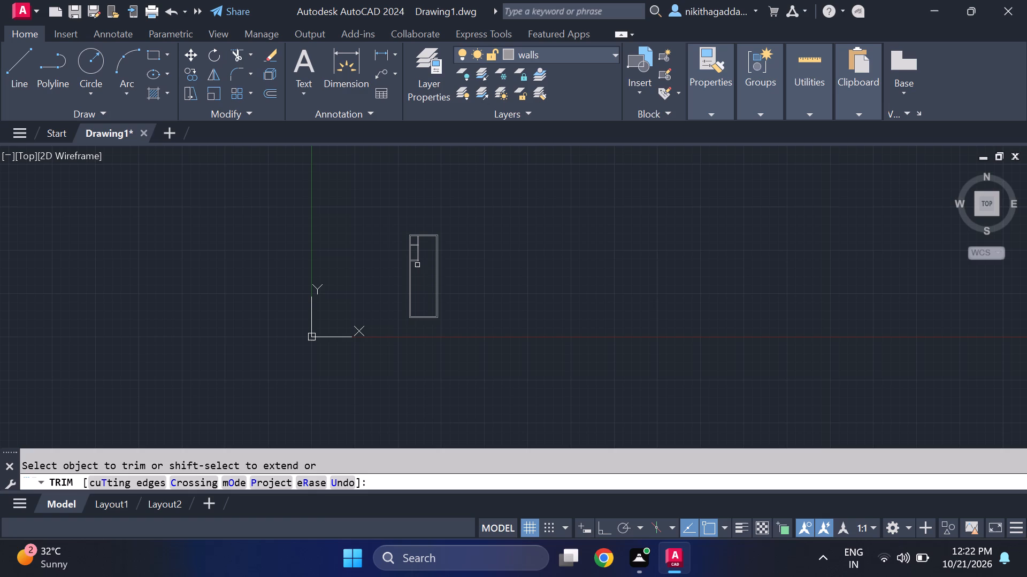
scroll(417, 256, up, 4)
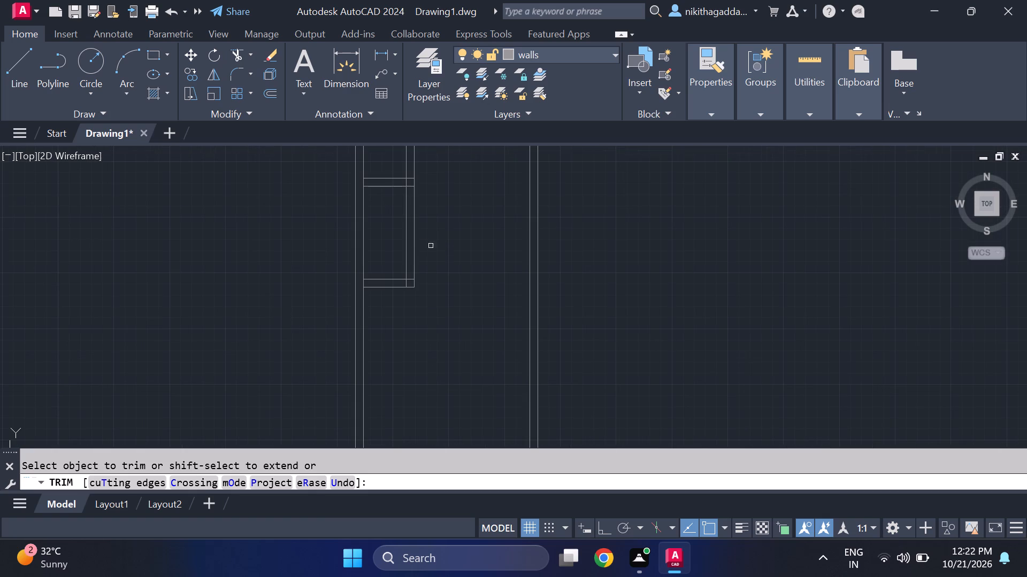
middle_drag(444, 239, 430, 304)
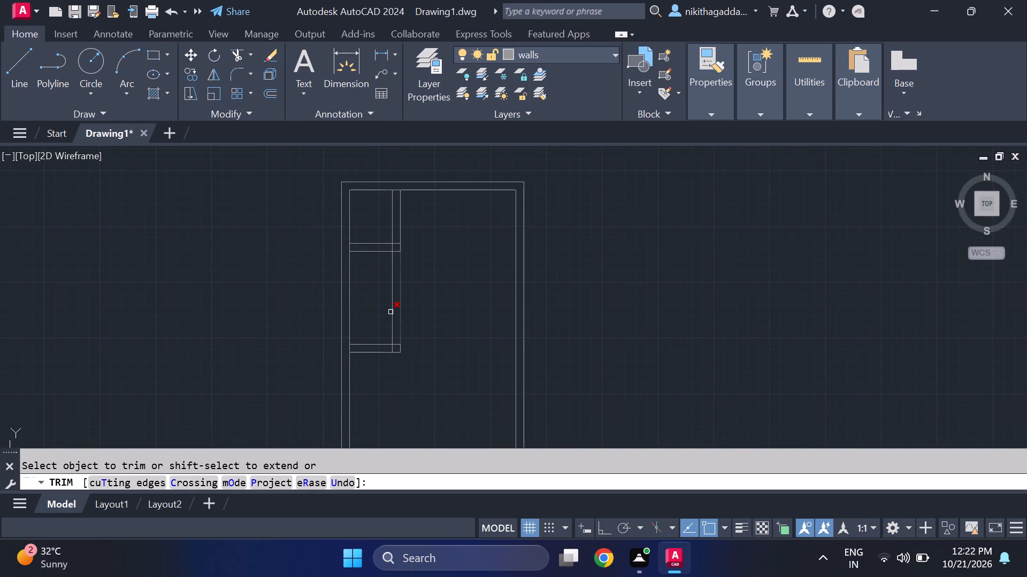
scroll(372, 346, up, 3)
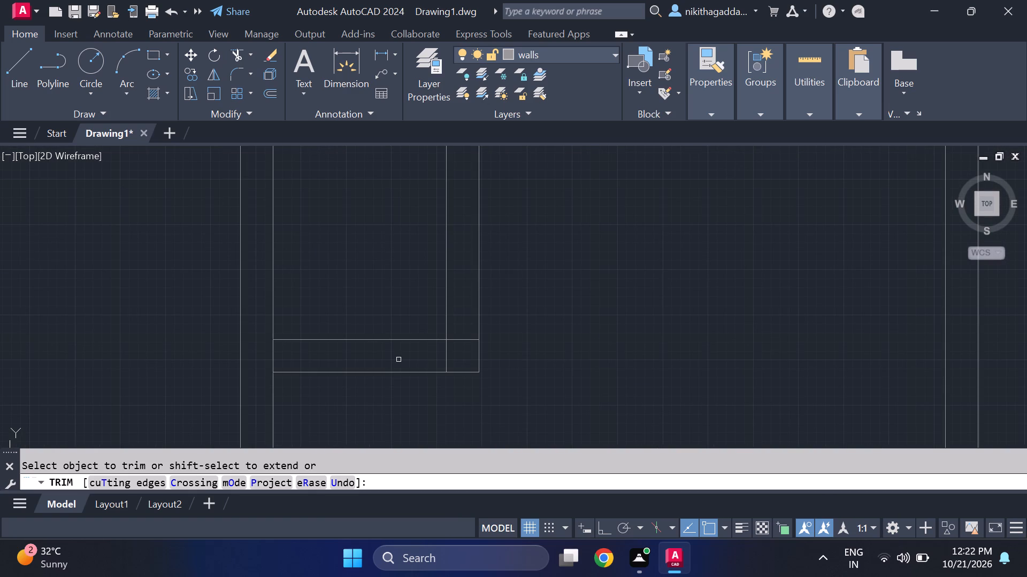
scroll(402, 360, up, 2)
drag(431, 352, 532, 376)
click(570, 310)
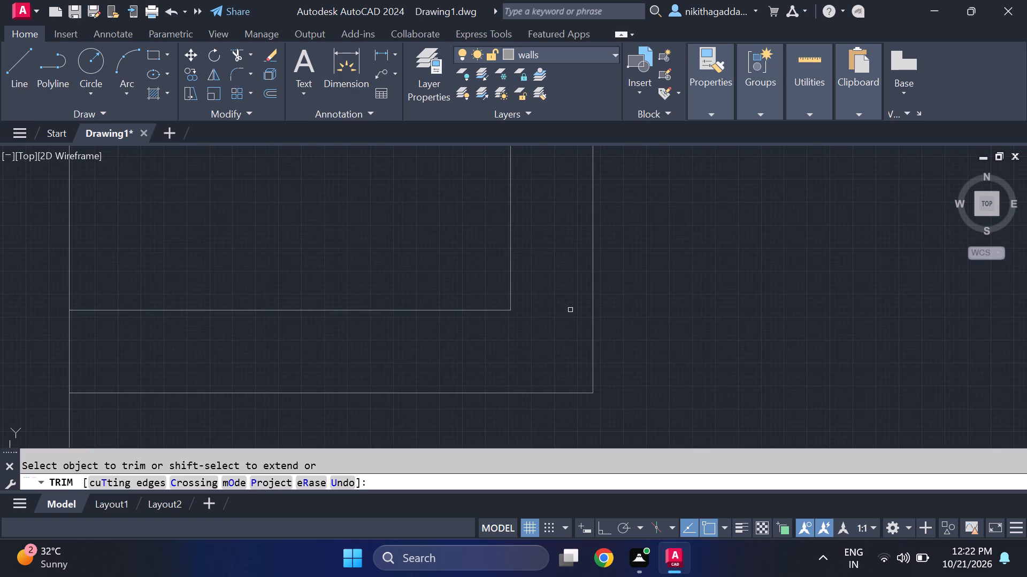
Trim the inner line of the left exterior wall where each of the two horizontal interior walls meets it.
scroll(570, 310, down, 6)
scroll(573, 267, up, 2)
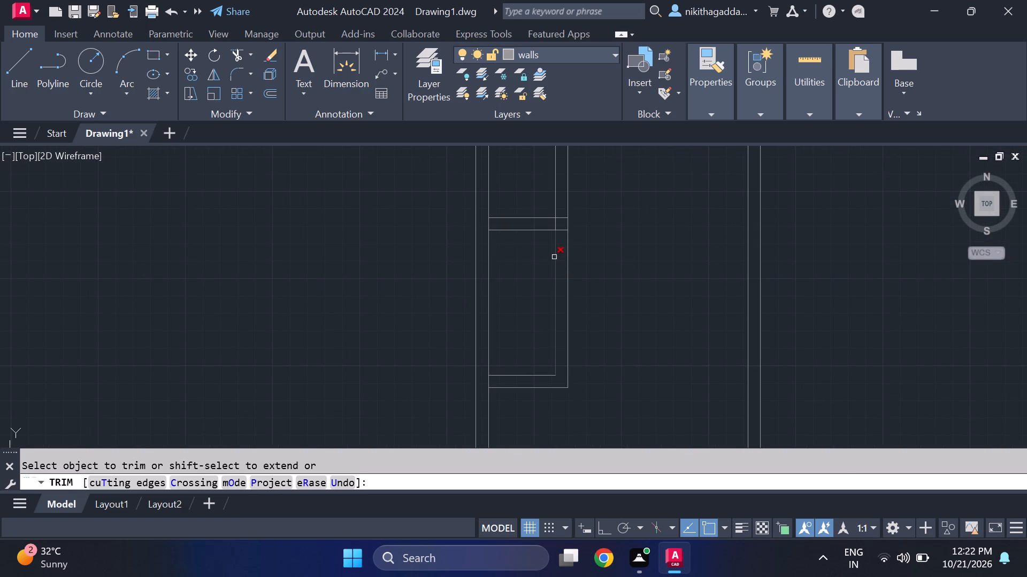
middle_drag(527, 240, 517, 298)
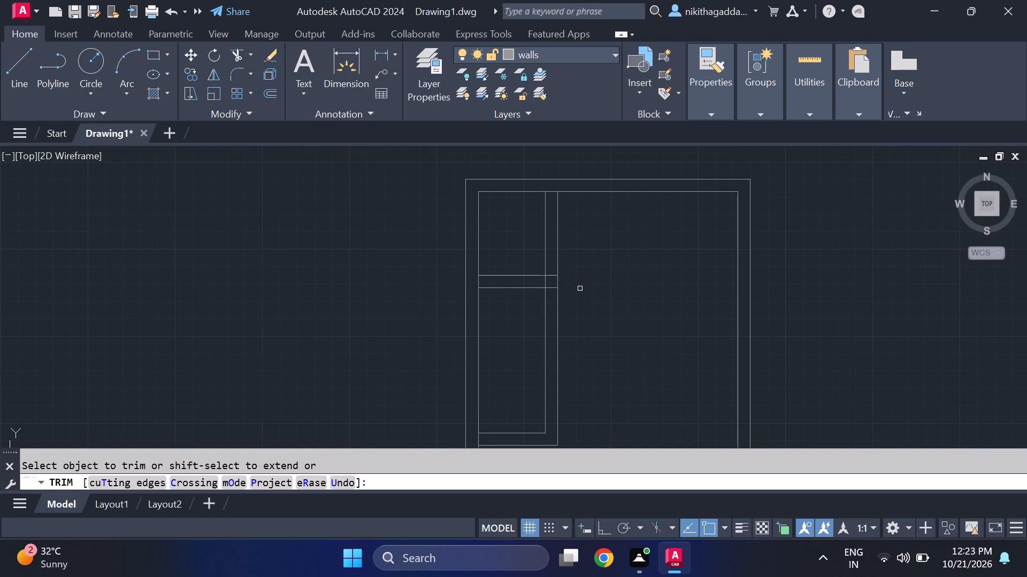
click(479, 280)
middle_drag(505, 391, 520, 316)
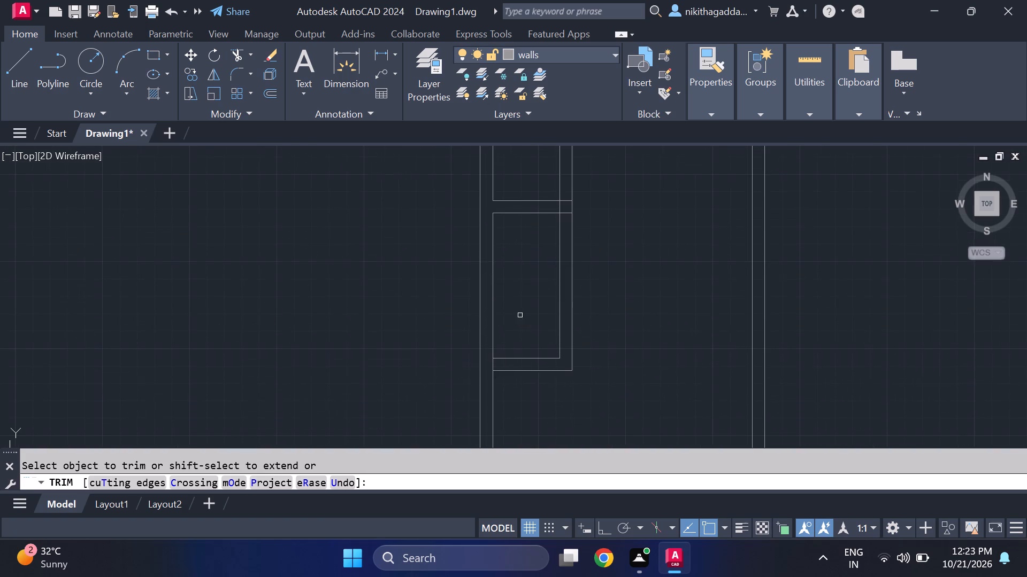
click(493, 365)
scroll(534, 290, down, 4)
scroll(548, 270, up, 4)
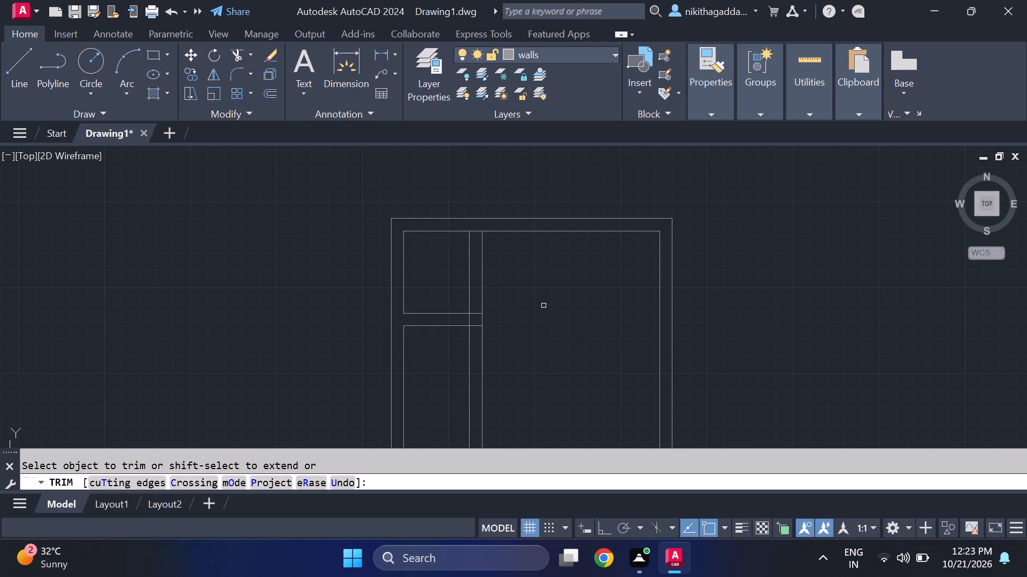
scroll(541, 303, down, 1)
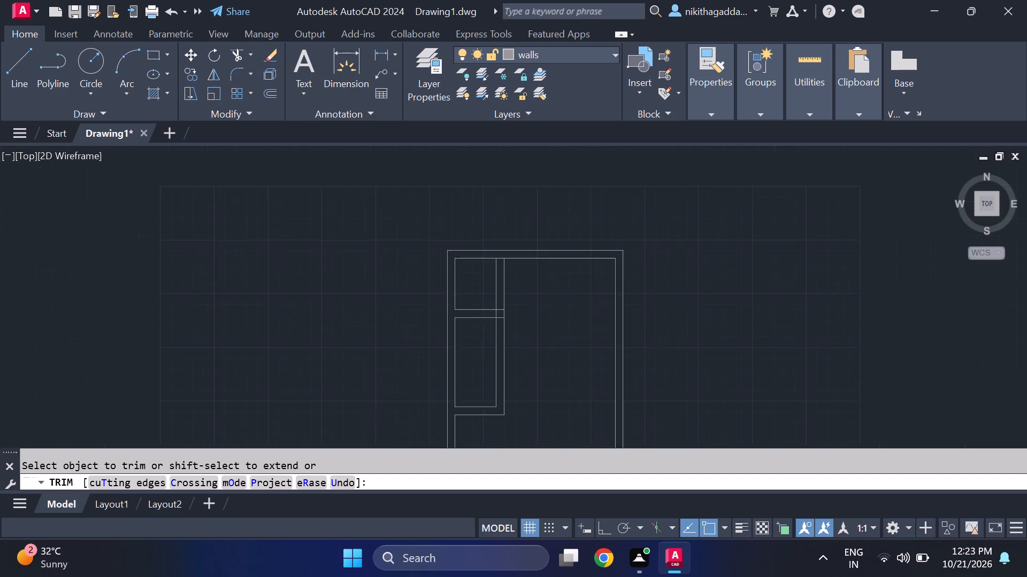
scroll(541, 303, down, 2)
scroll(526, 362, up, 3)
key(Escape)
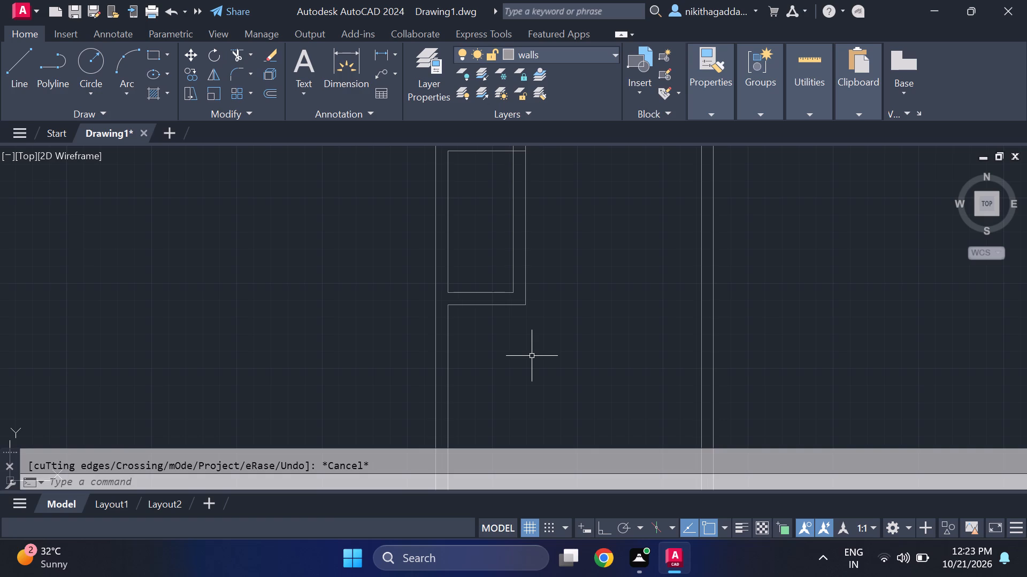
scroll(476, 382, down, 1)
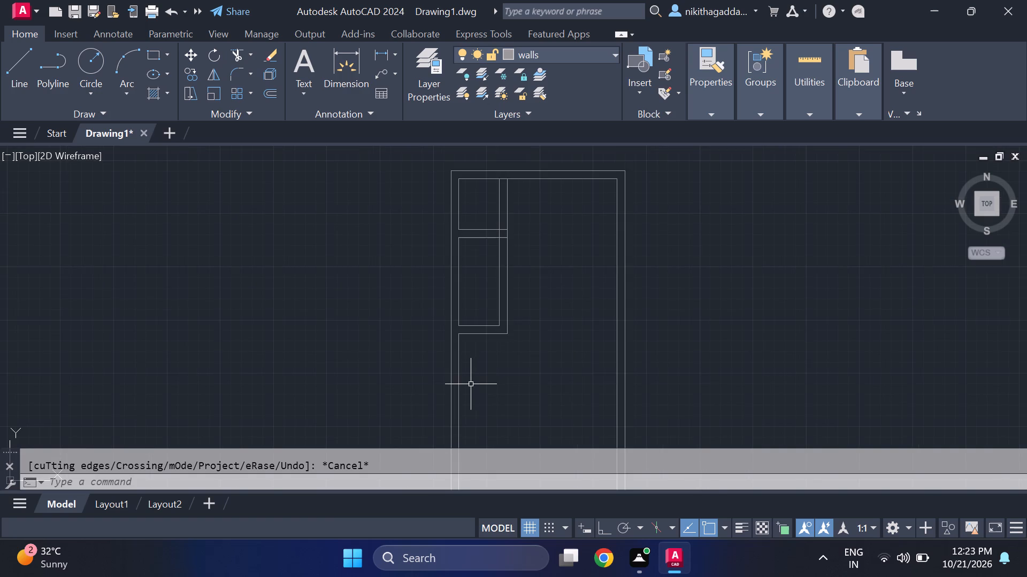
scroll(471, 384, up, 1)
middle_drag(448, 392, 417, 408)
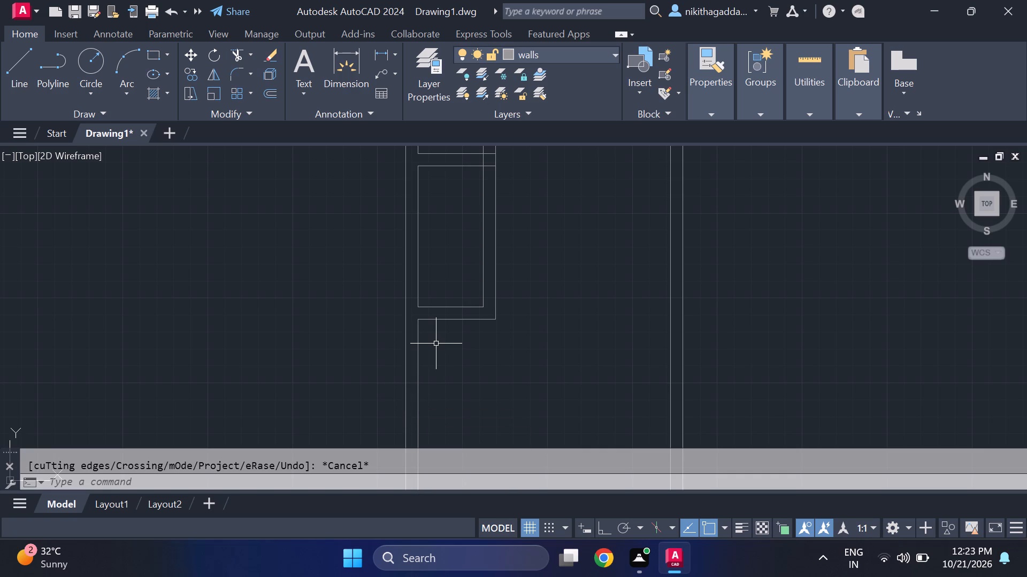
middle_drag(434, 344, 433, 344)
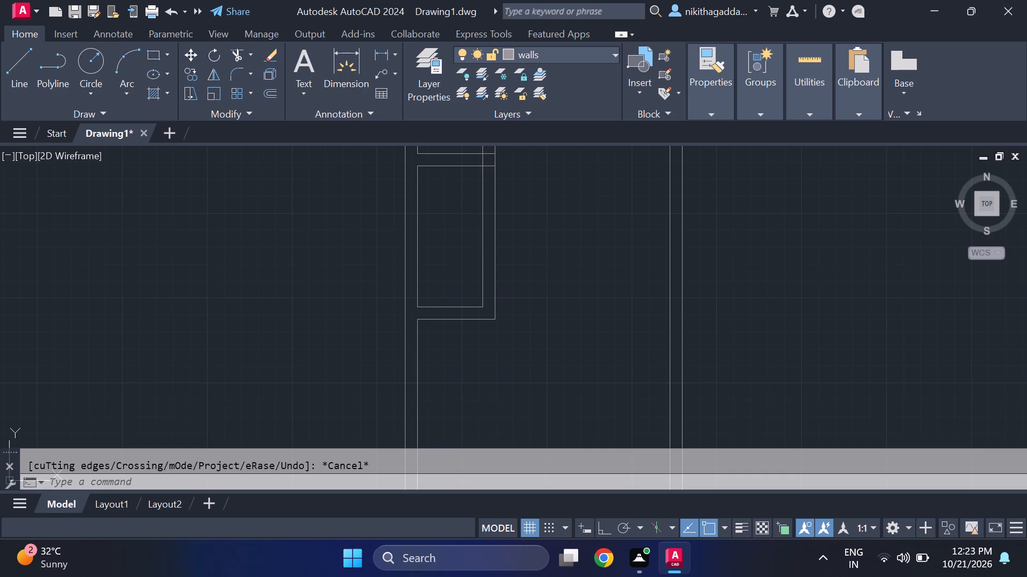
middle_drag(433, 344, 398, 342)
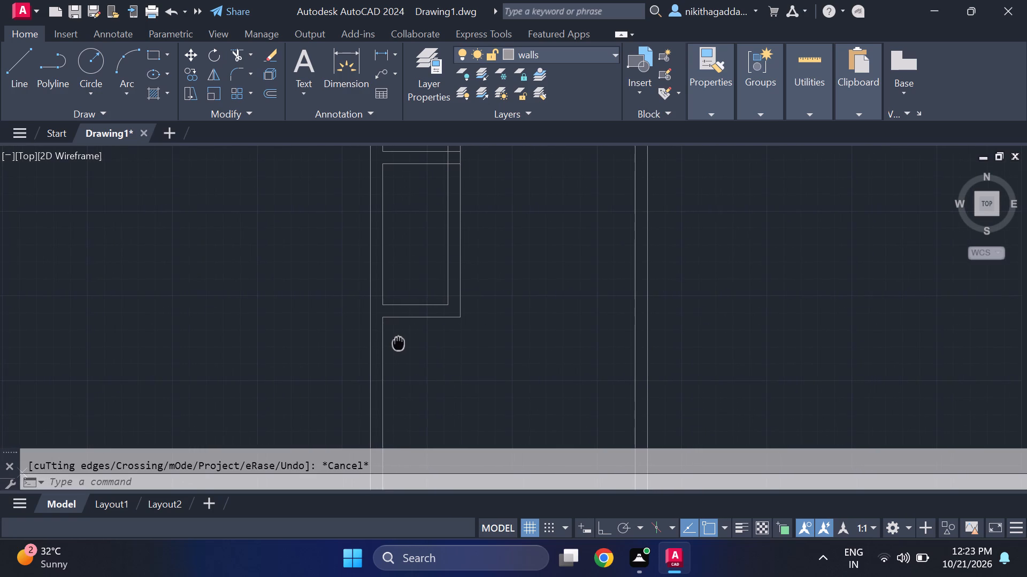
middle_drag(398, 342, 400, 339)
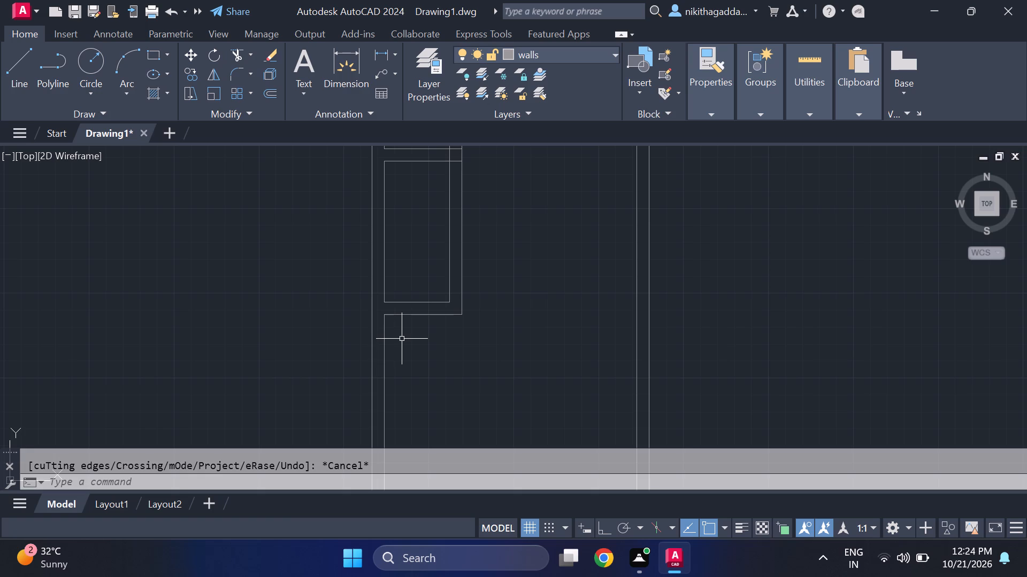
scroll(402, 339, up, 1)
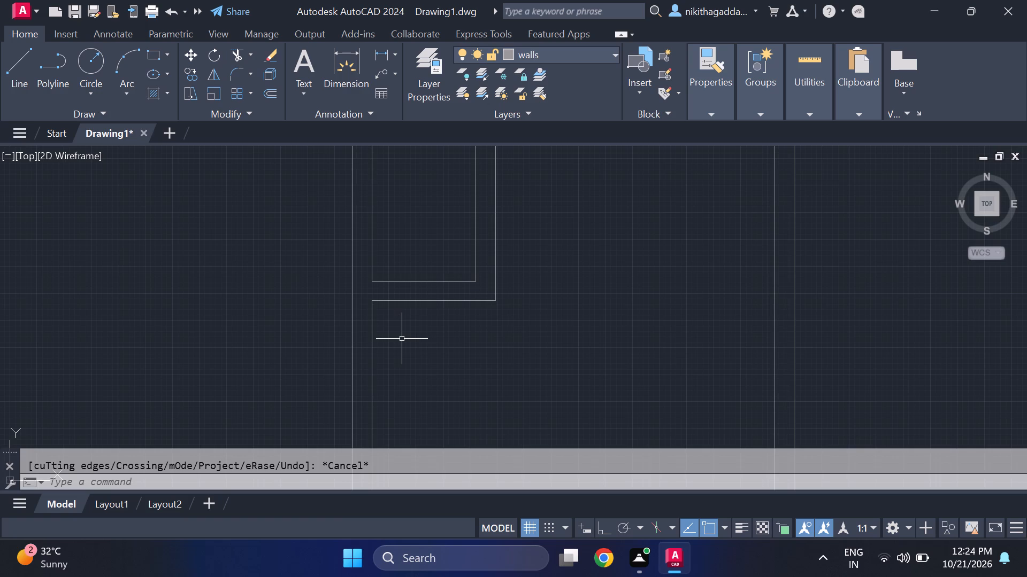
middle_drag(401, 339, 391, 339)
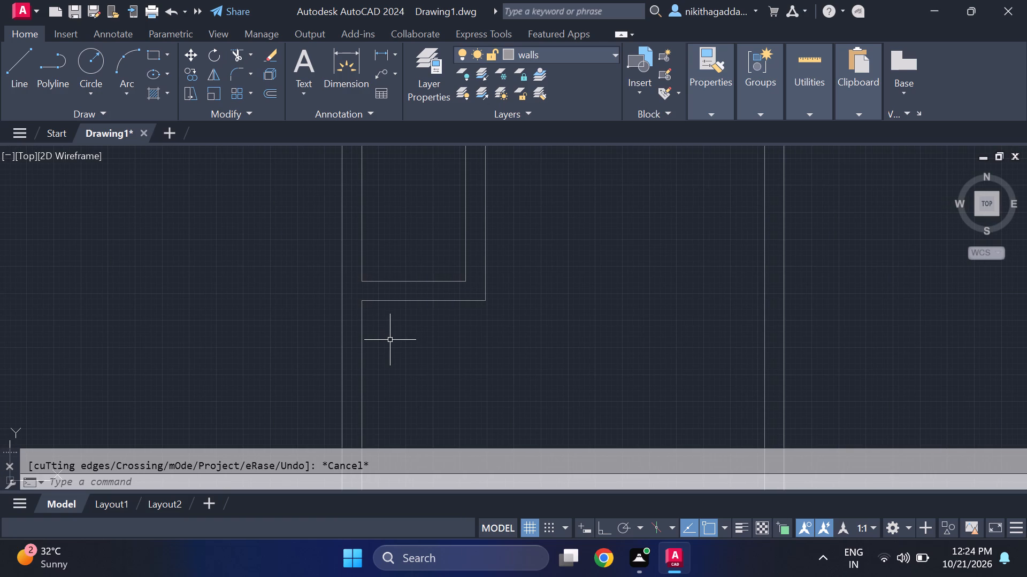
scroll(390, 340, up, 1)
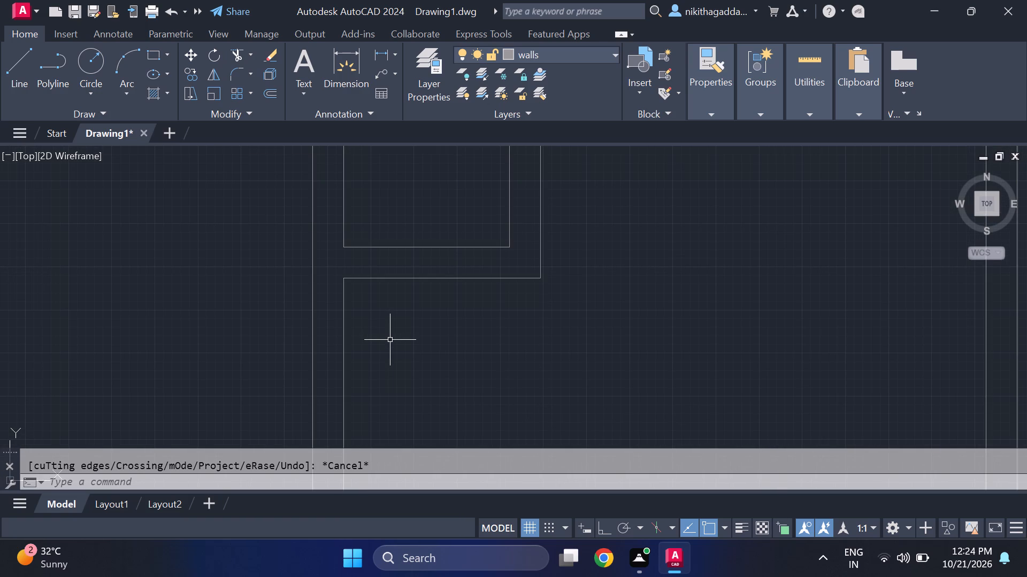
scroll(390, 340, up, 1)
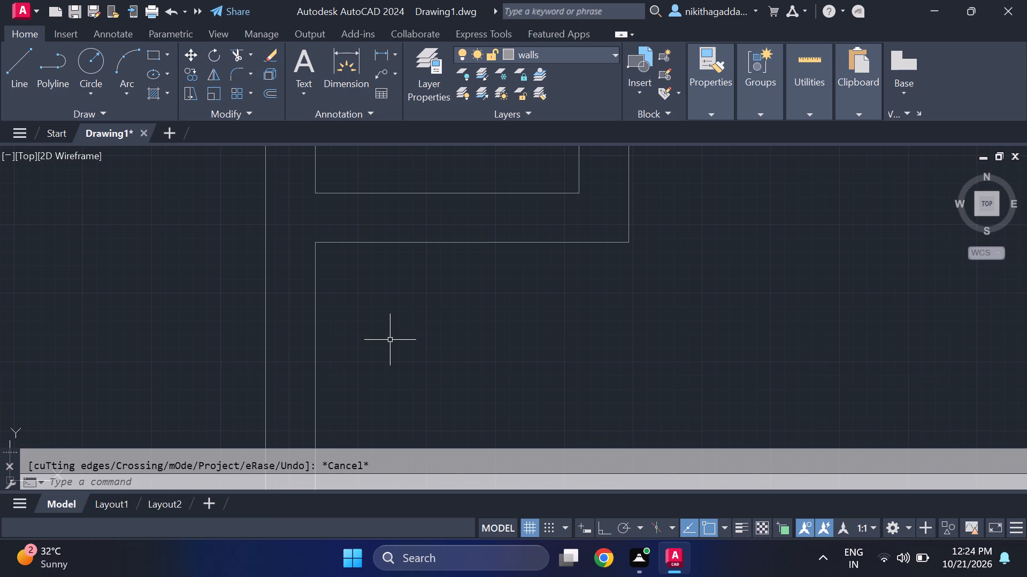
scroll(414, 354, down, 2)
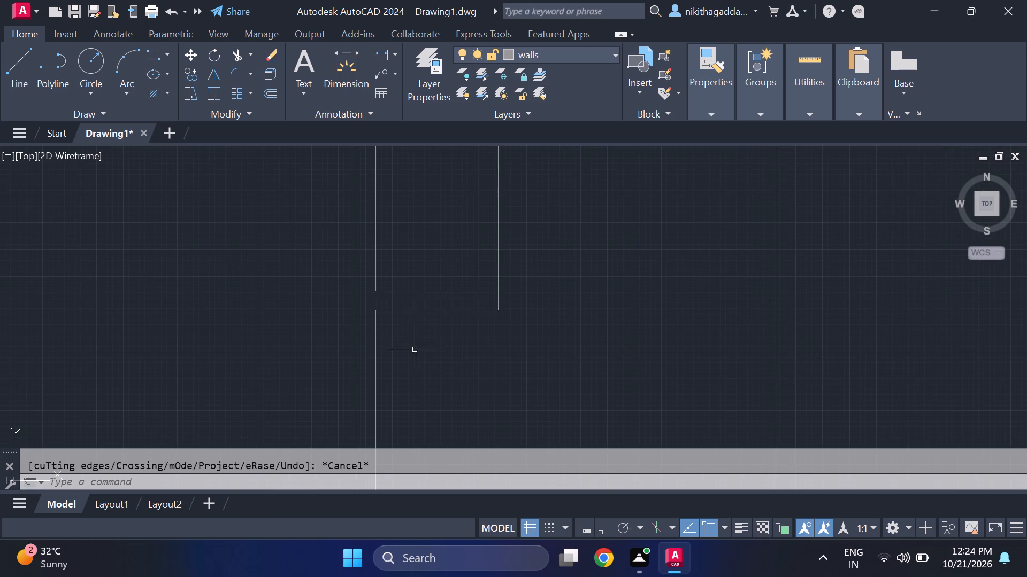
Offset the bottom line of the lower horizontal interior wall 4' downward.
middle_drag(405, 303, 393, 352)
scroll(393, 352, down, 2)
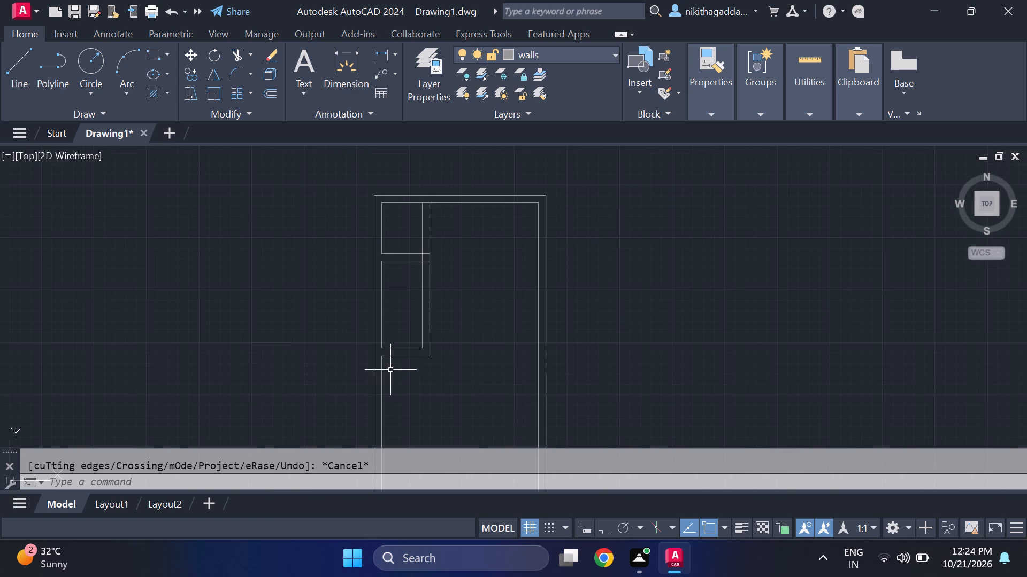
middle_drag(394, 397, 387, 358)
key(o)
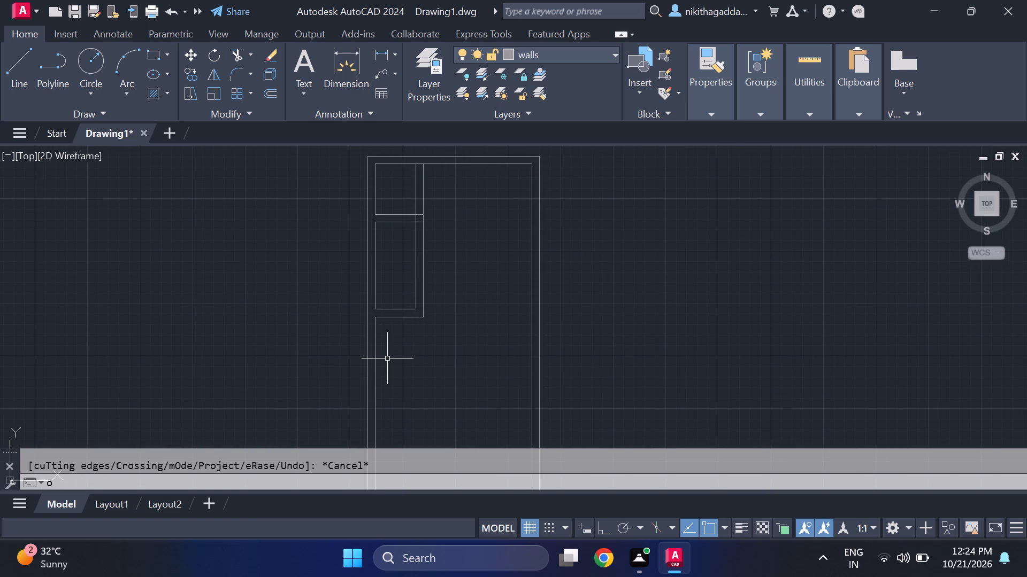
key(f)
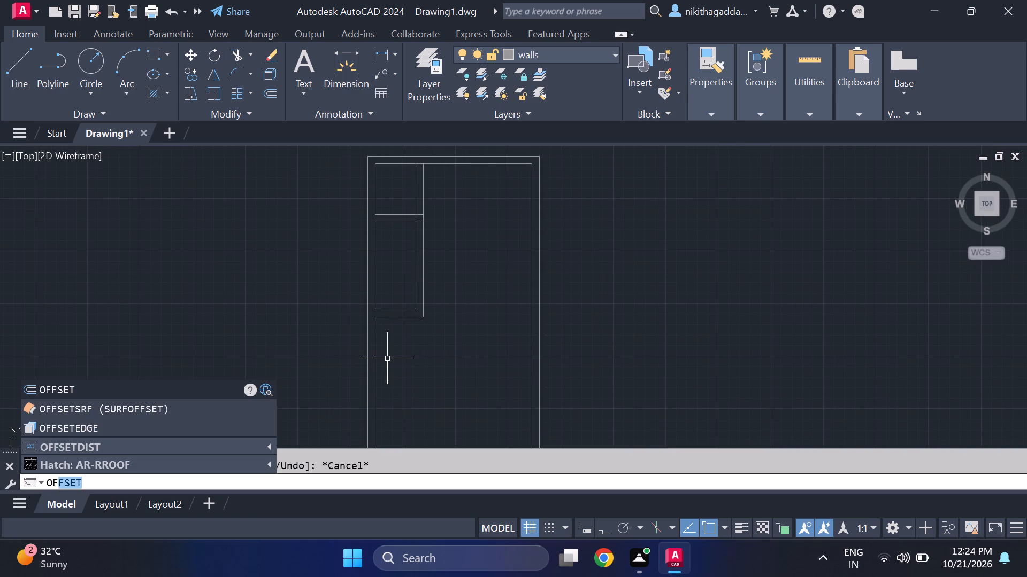
key(Return)
key(4)
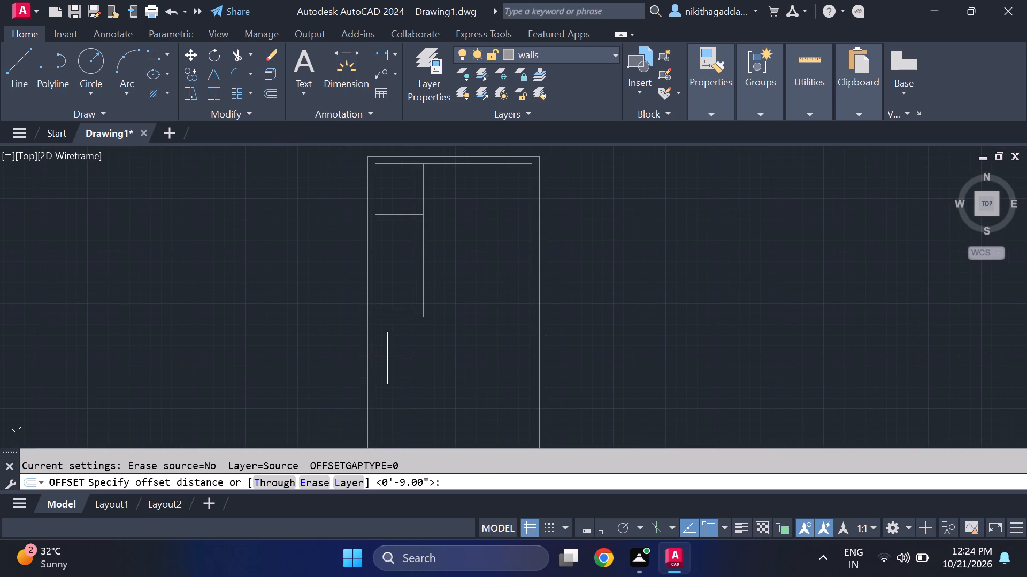
key(apostrophe)
key(Return)
scroll(386, 358, up, 1)
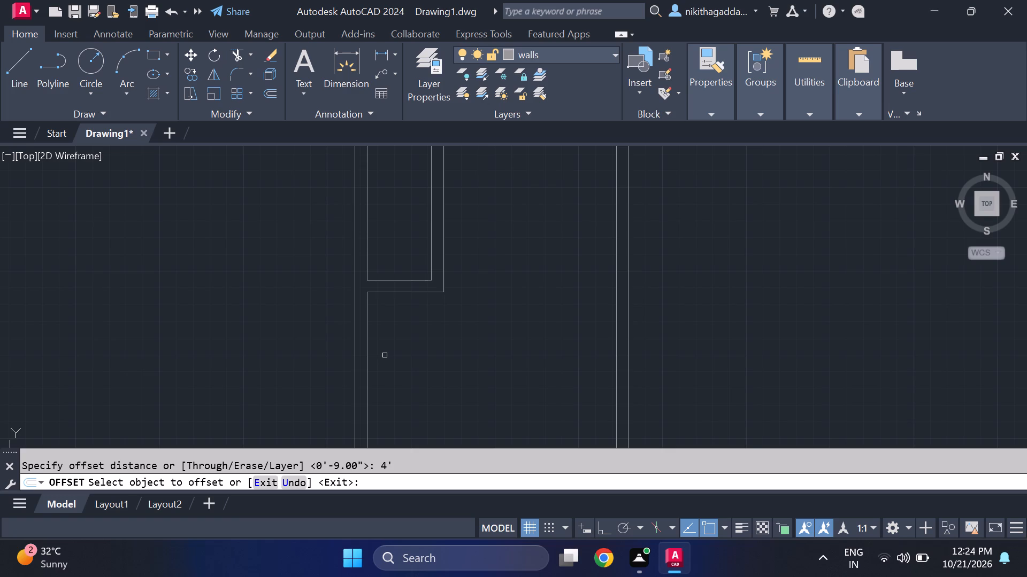
scroll(385, 355, up, 2)
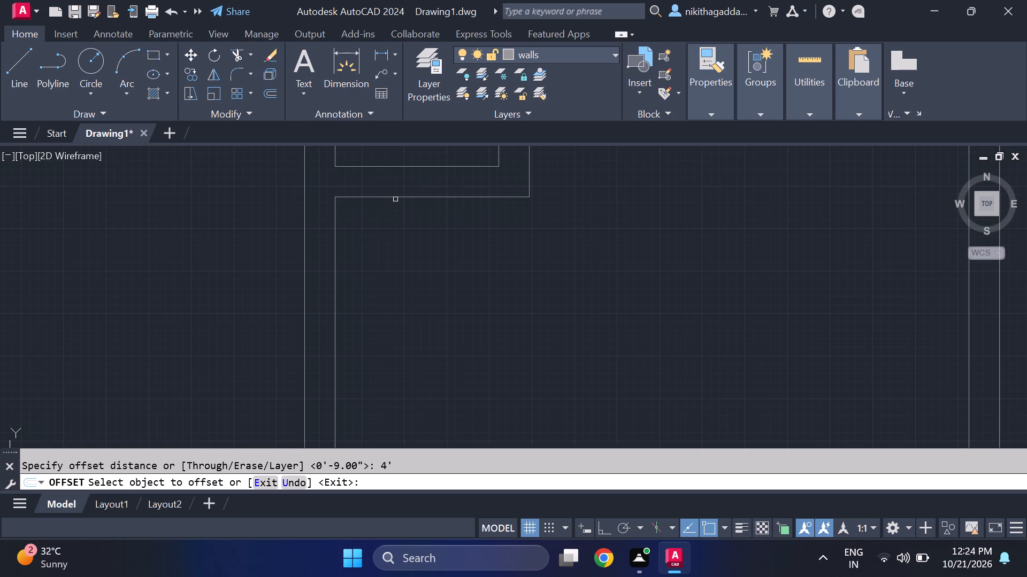
click(395, 199)
scroll(393, 259, down, 4)
scroll(400, 294, up, 2)
click(401, 293)
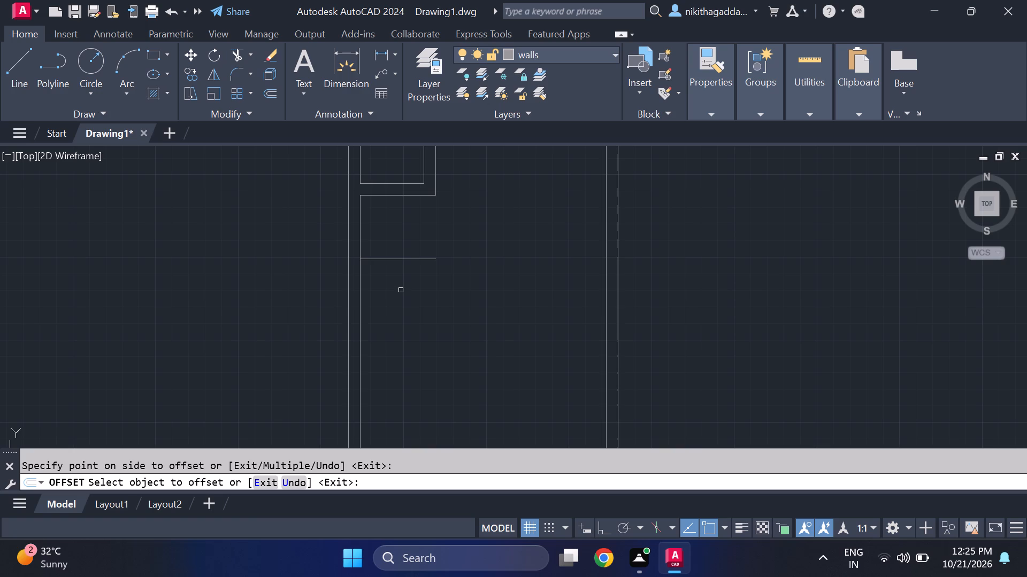
key(Escape)
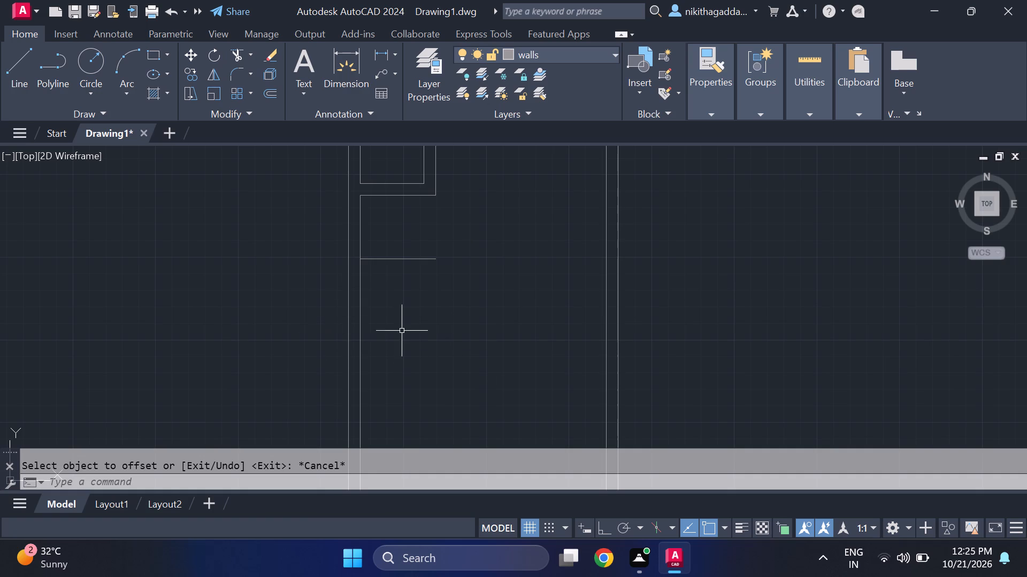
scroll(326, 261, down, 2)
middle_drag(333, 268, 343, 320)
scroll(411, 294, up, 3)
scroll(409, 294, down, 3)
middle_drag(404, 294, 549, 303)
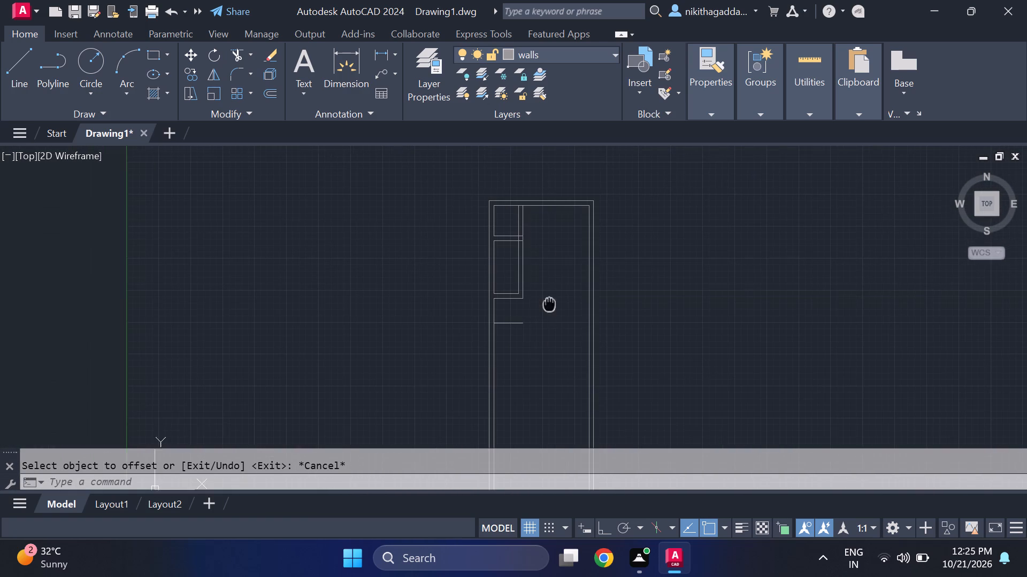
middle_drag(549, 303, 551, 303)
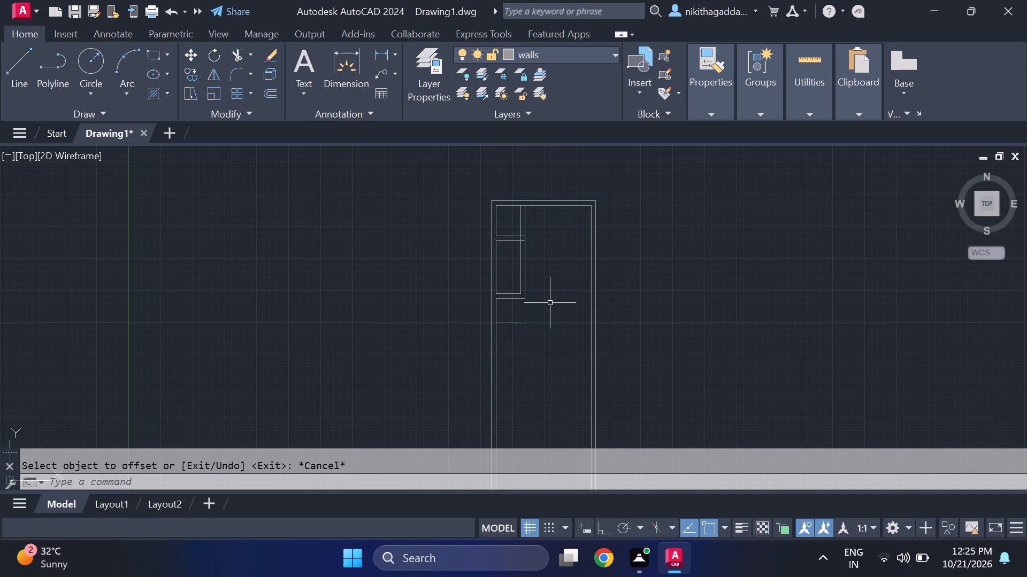
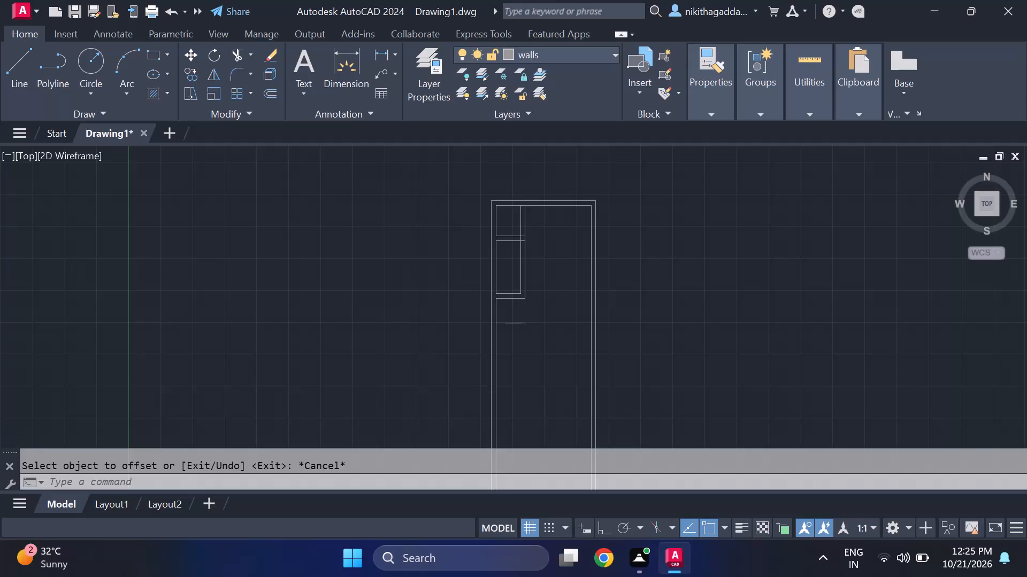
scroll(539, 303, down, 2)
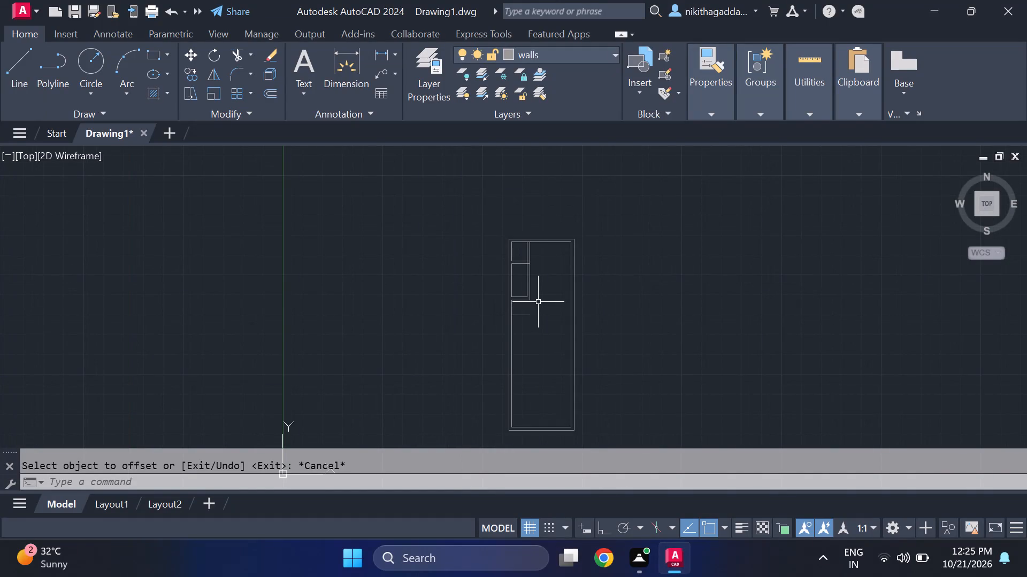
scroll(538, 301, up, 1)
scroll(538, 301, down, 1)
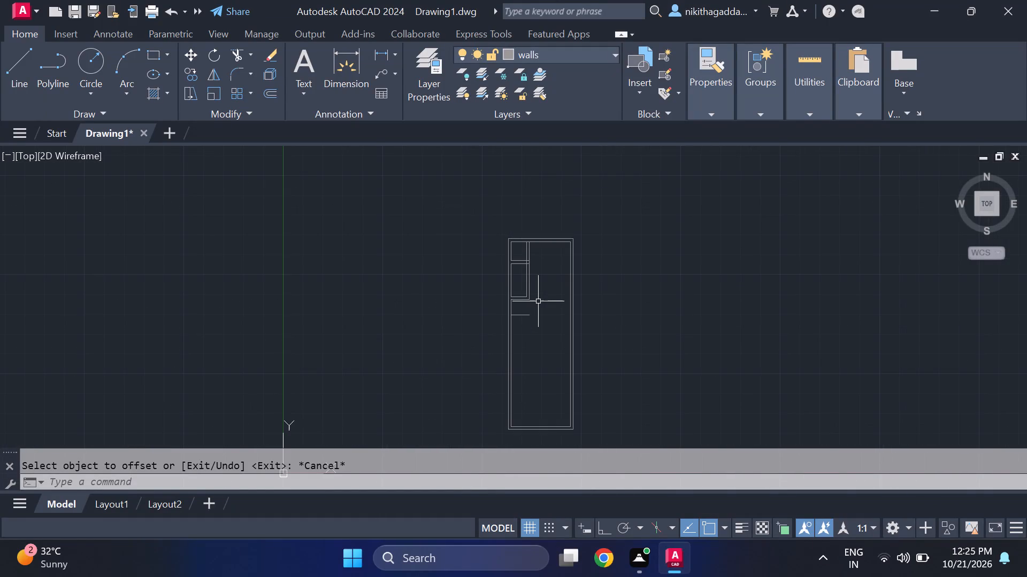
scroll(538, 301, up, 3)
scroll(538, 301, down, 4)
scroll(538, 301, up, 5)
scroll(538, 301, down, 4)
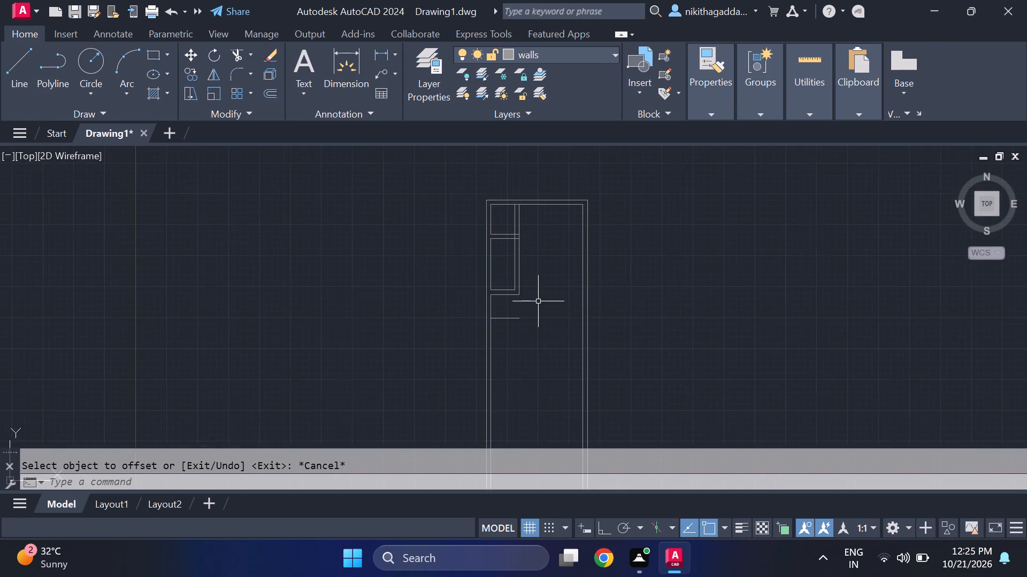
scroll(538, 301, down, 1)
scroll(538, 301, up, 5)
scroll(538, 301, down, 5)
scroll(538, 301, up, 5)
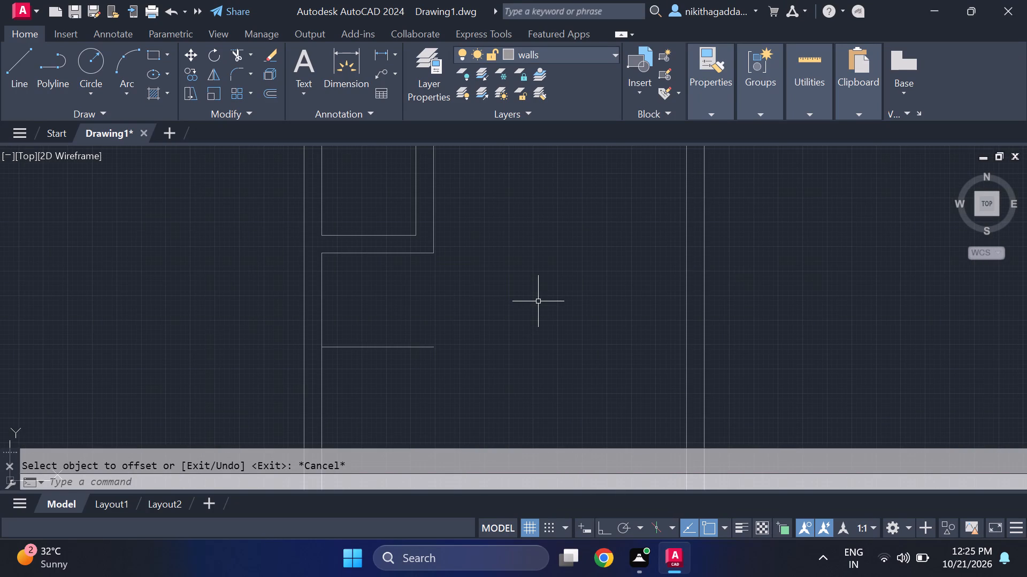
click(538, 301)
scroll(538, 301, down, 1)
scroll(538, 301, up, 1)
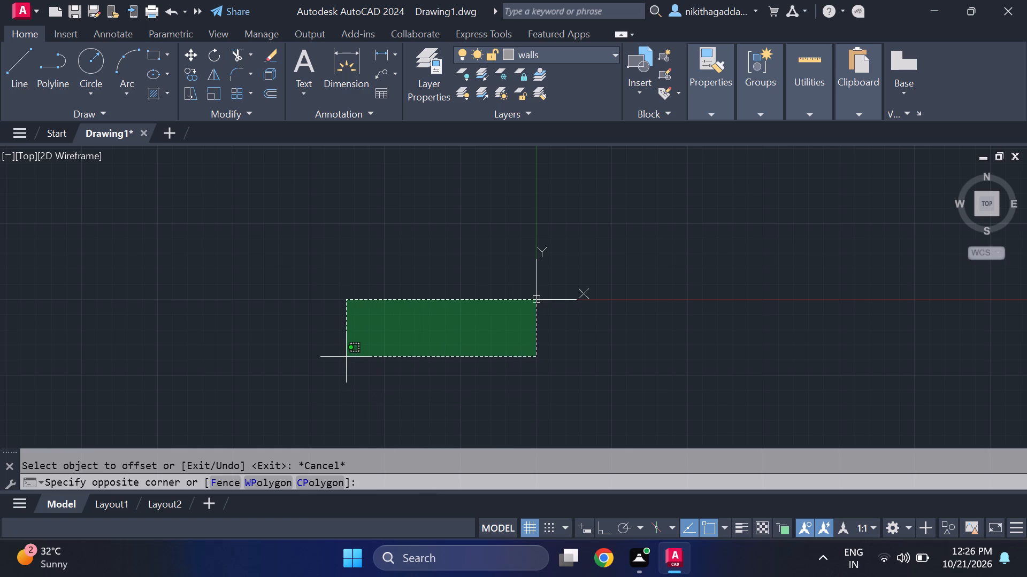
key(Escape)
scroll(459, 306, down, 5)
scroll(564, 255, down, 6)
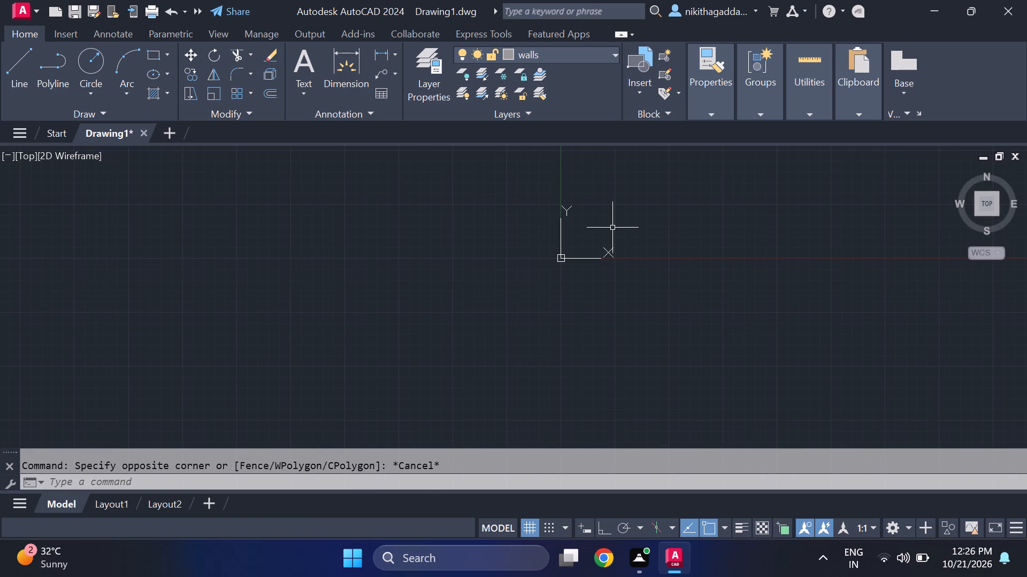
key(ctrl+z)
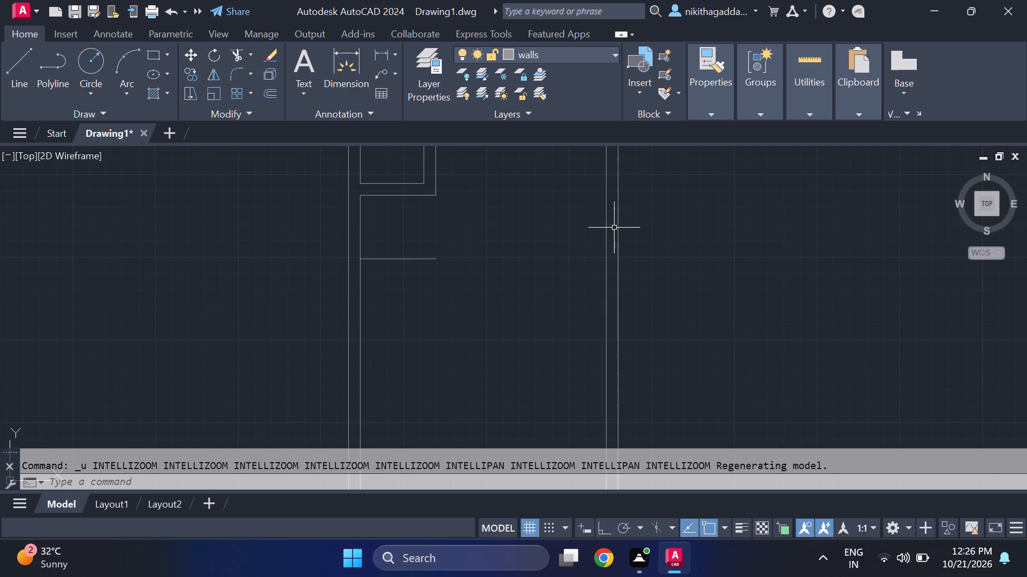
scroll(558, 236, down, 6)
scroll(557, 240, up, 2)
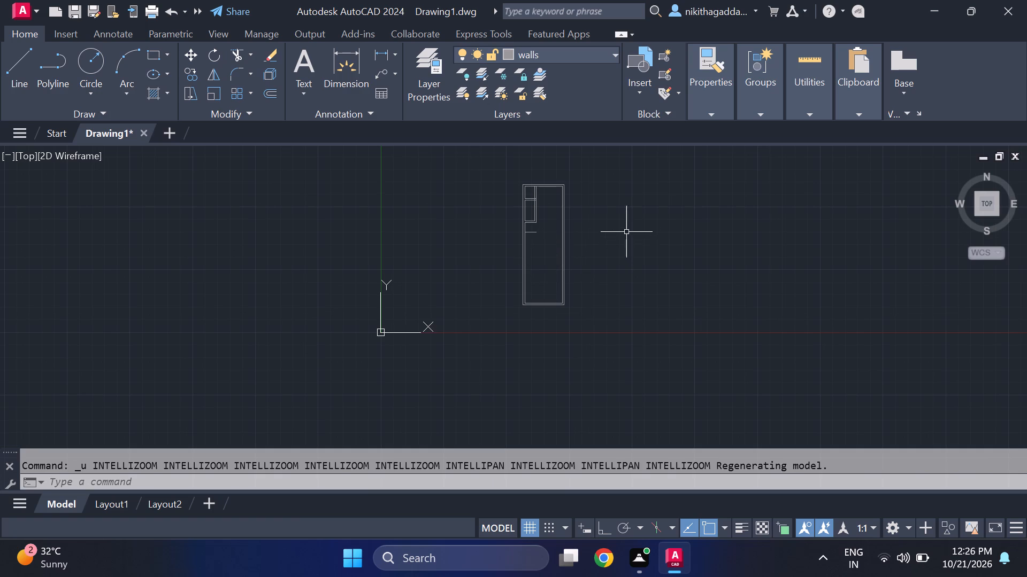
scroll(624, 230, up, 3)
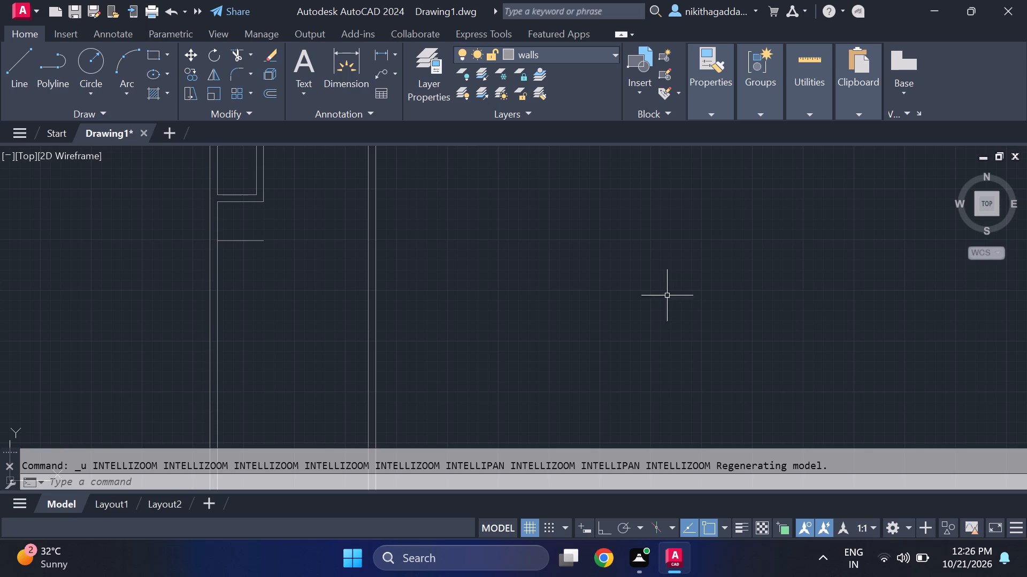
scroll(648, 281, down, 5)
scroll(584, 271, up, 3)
Offset the short horizontal line below the lower horizontal interior wall 9" downward to form another wall.
middle_drag(581, 279, 490, 293)
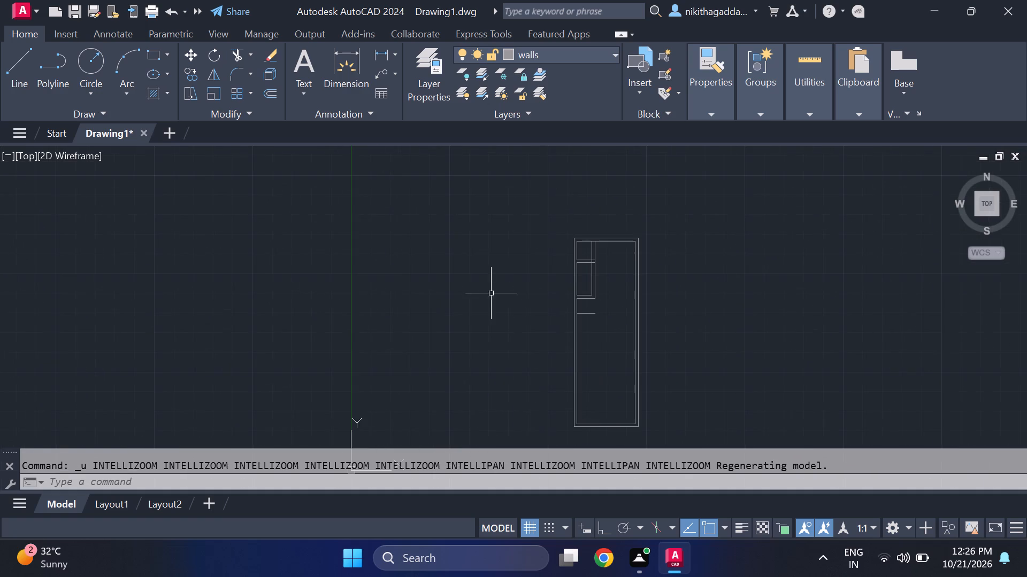
scroll(504, 309, up, 2)
middle_drag(644, 339, 493, 293)
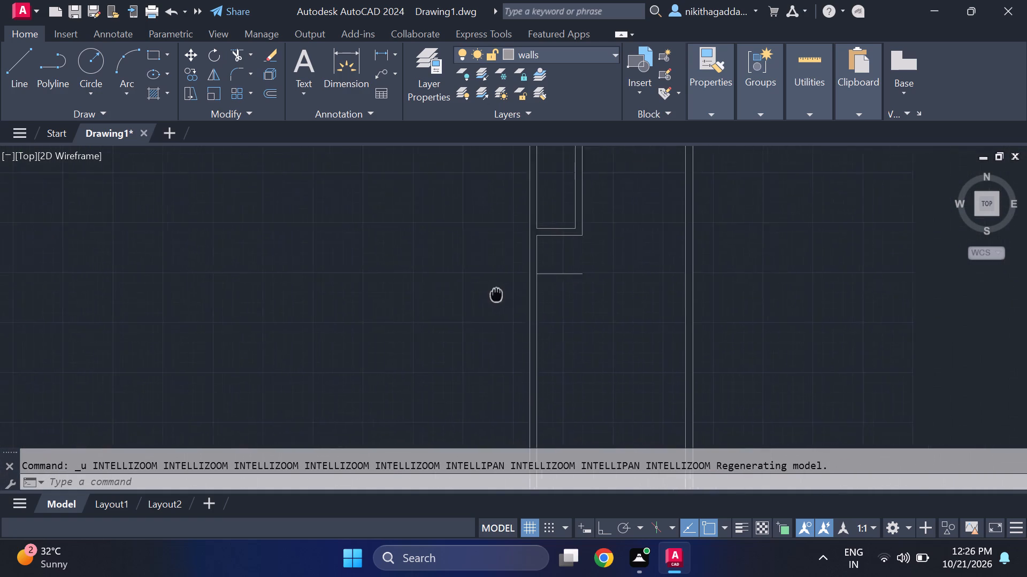
middle_drag(493, 293, 464, 287)
scroll(560, 295, up, 2)
middle_drag(572, 316, 575, 330)
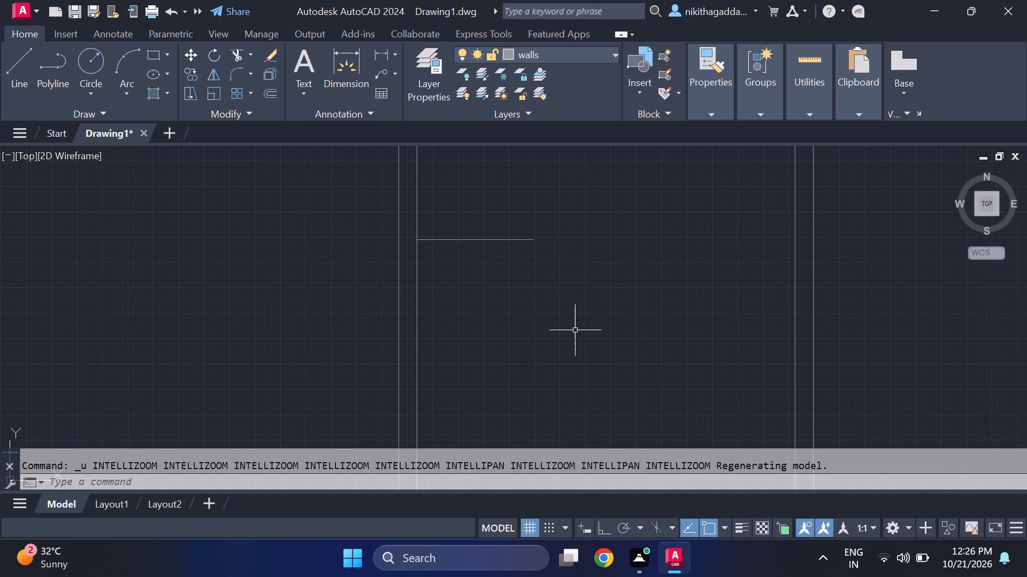
text(of)
key(Return)
text(9")
key(Return)
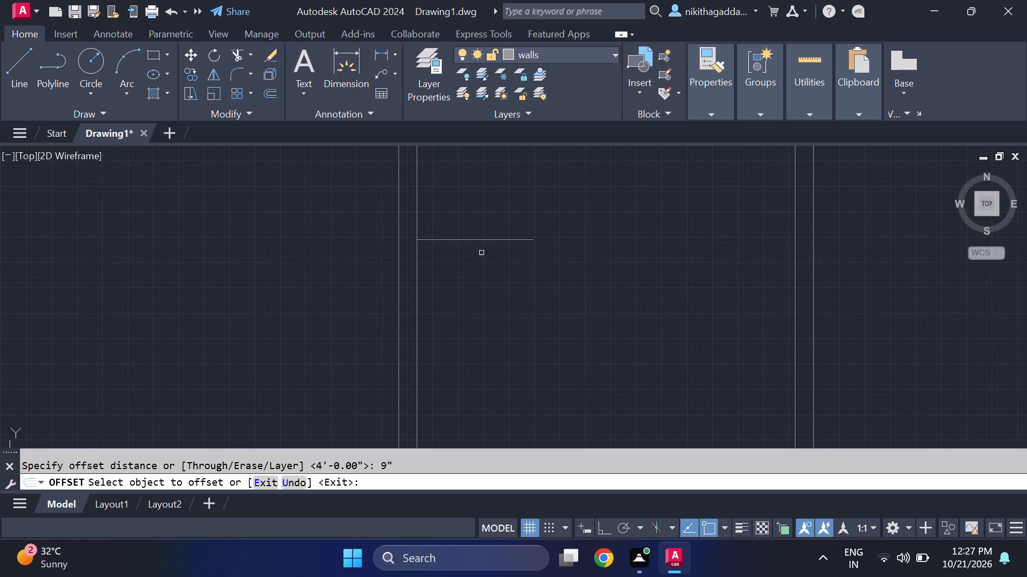
click(487, 239)
click(495, 294)
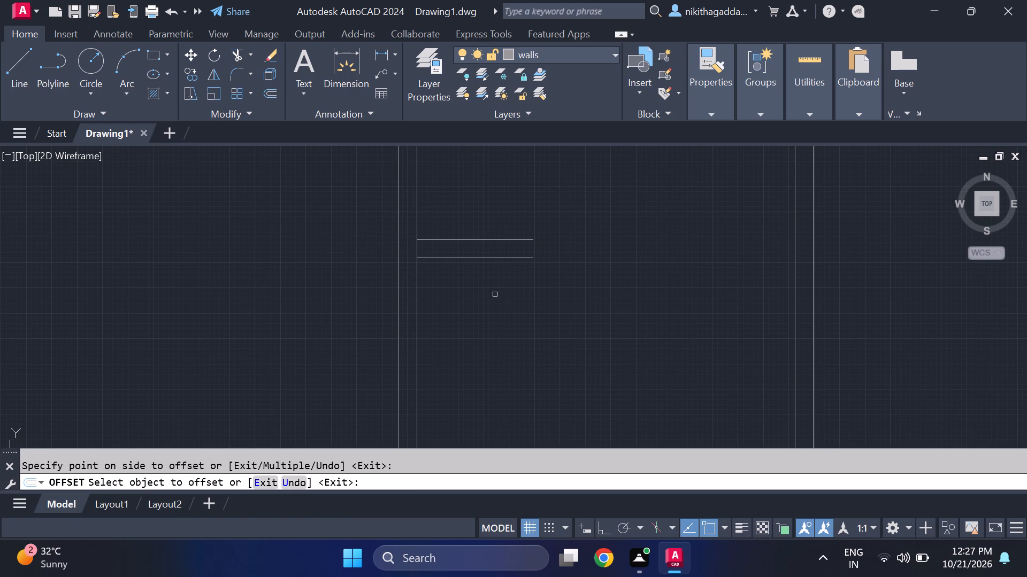
key(Escape)
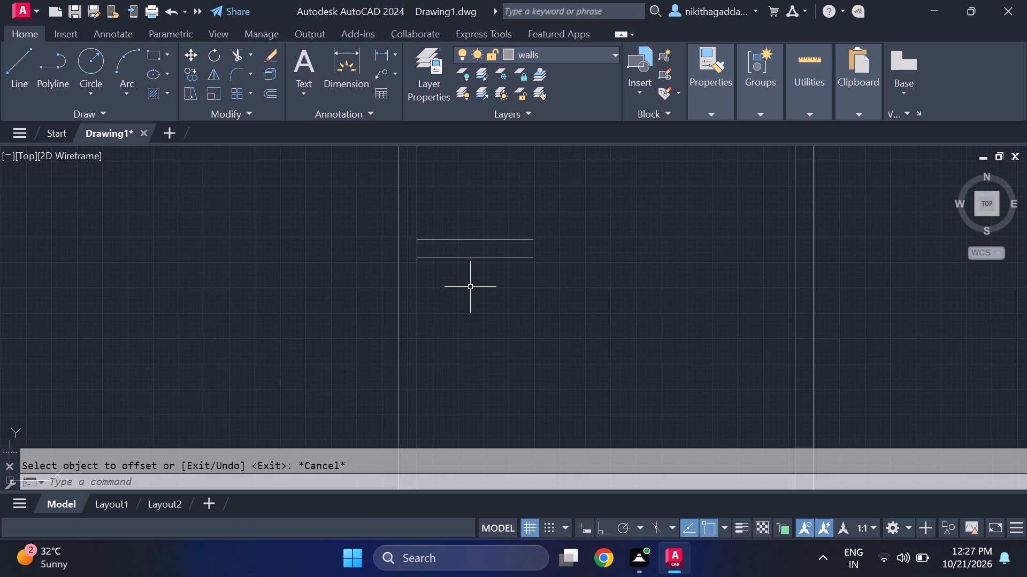
Extend both lines of the vertical interior wall down to the bottom line of the new horizontal wall.
scroll(453, 294, down, 4)
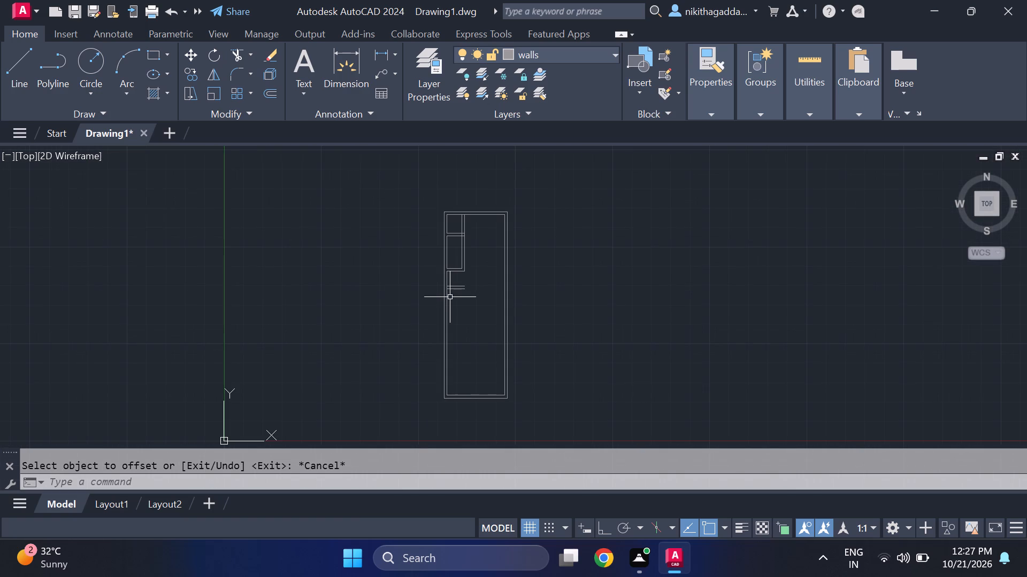
scroll(449, 298, up, 1)
middle_drag(449, 298, 439, 326)
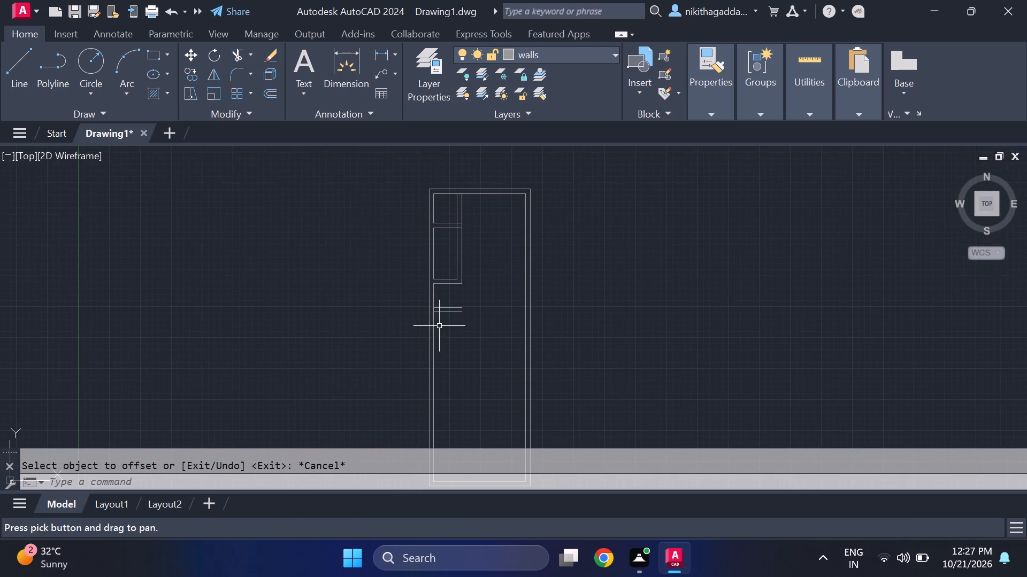
scroll(439, 326, up, 3)
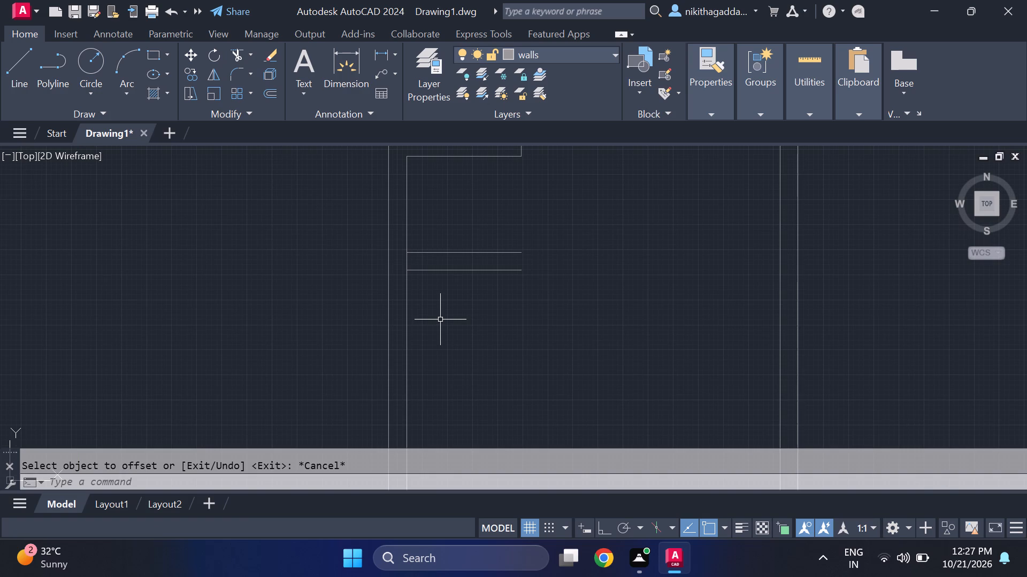
scroll(440, 319, down, 5)
scroll(439, 319, up, 4)
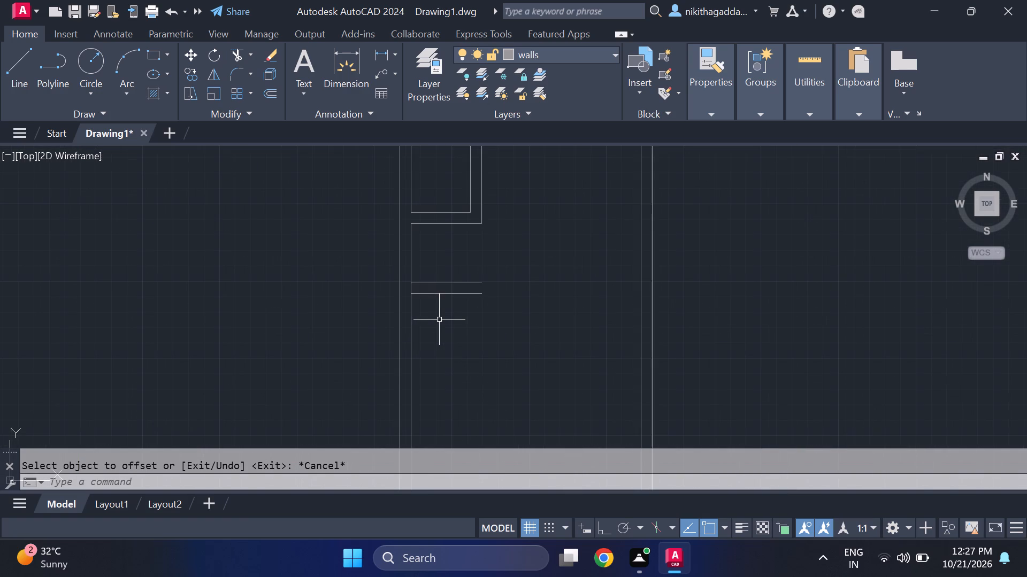
text(ex)
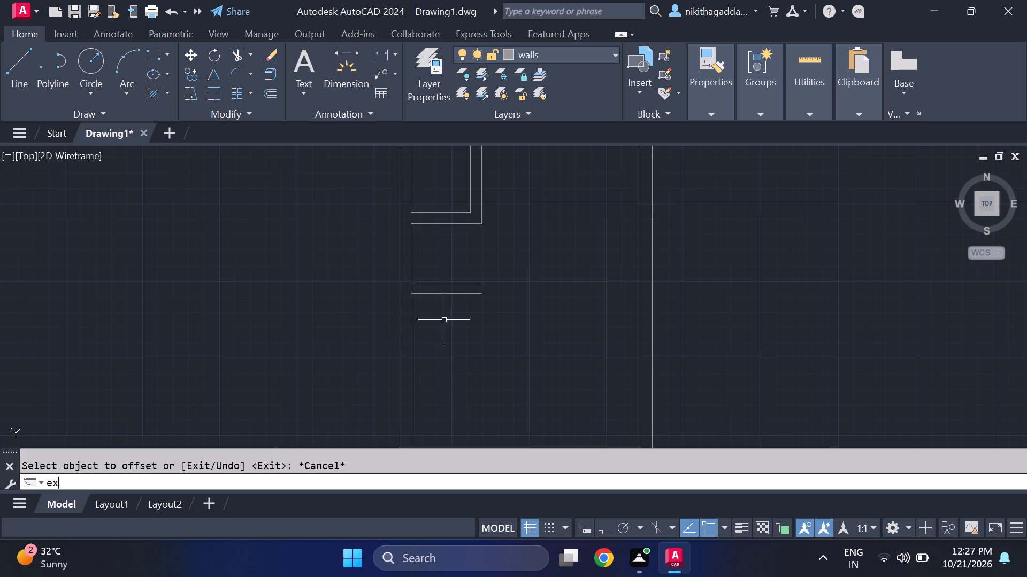
key(Return)
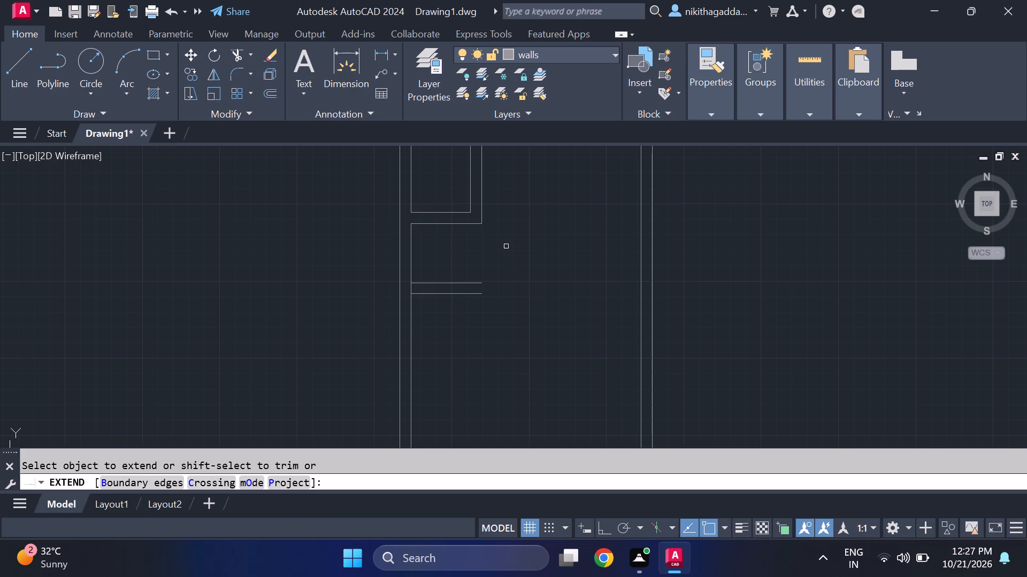
drag(511, 197, 446, 196)
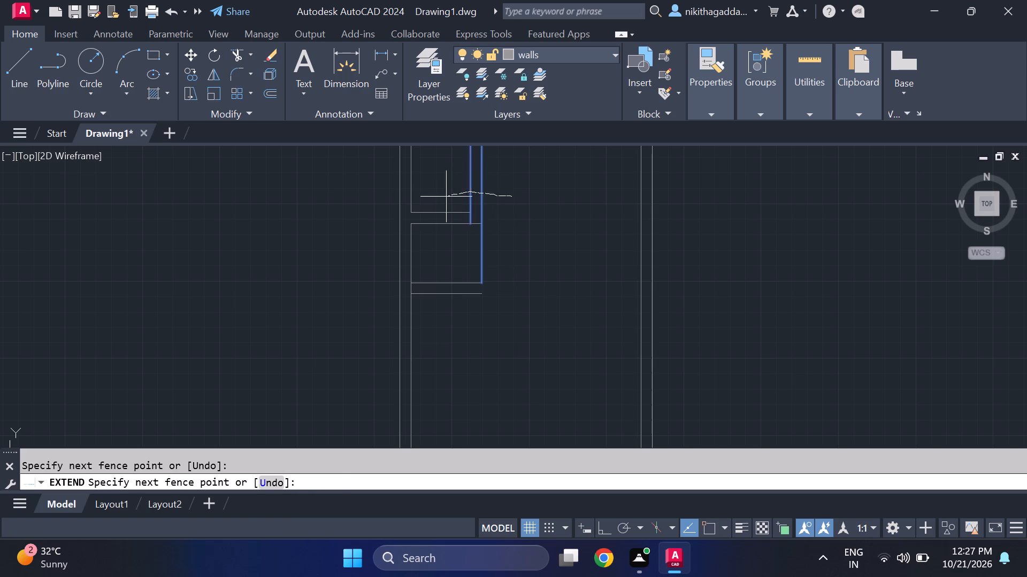
drag(446, 196, 444, 196)
drag(498, 208, 464, 215)
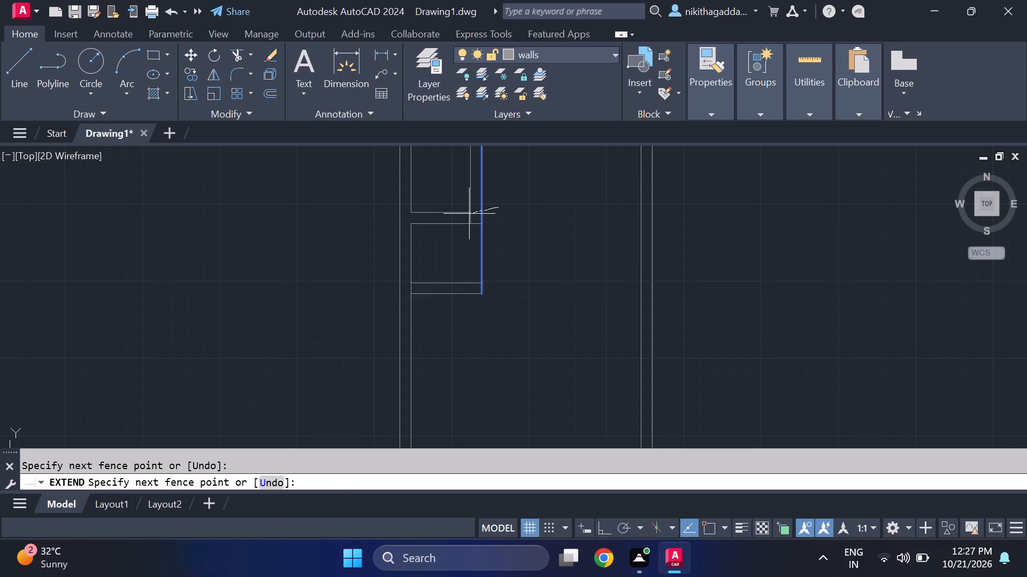
drag(464, 215, 449, 220)
drag(497, 247, 428, 269)
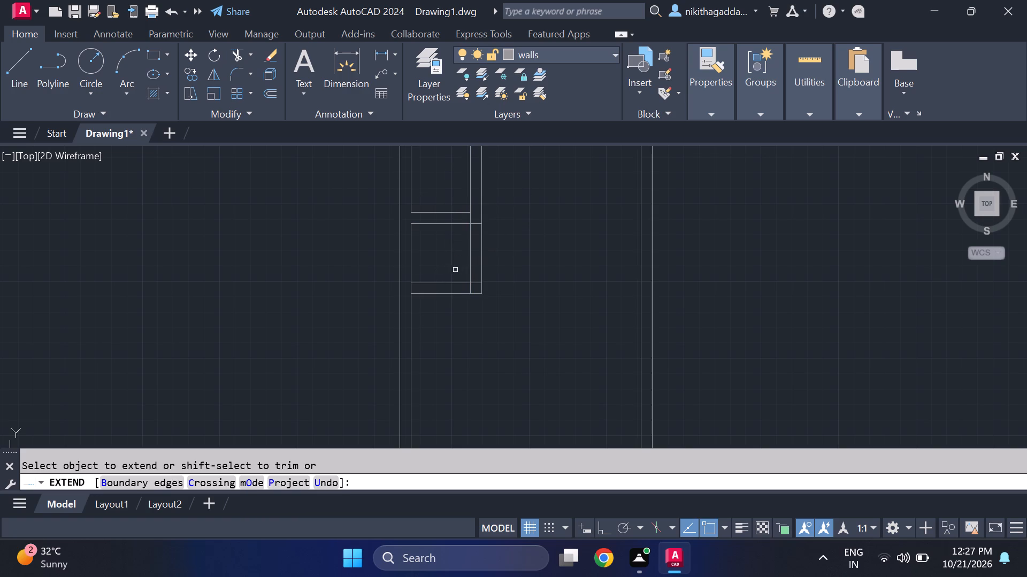
drag(490, 255, 450, 279)
scroll(488, 296, down, 4)
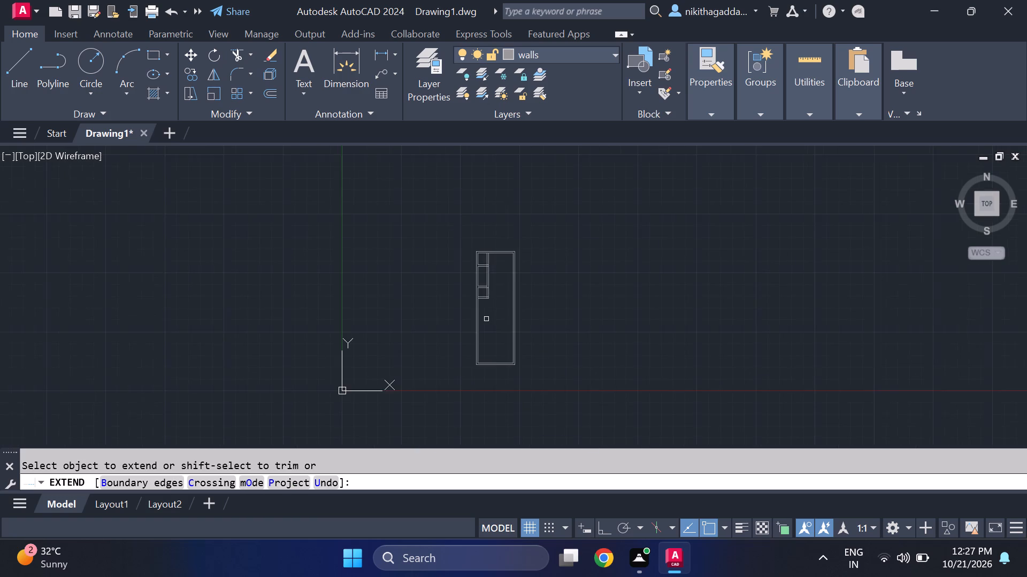
scroll(486, 319, up, 3)
key(Escape)
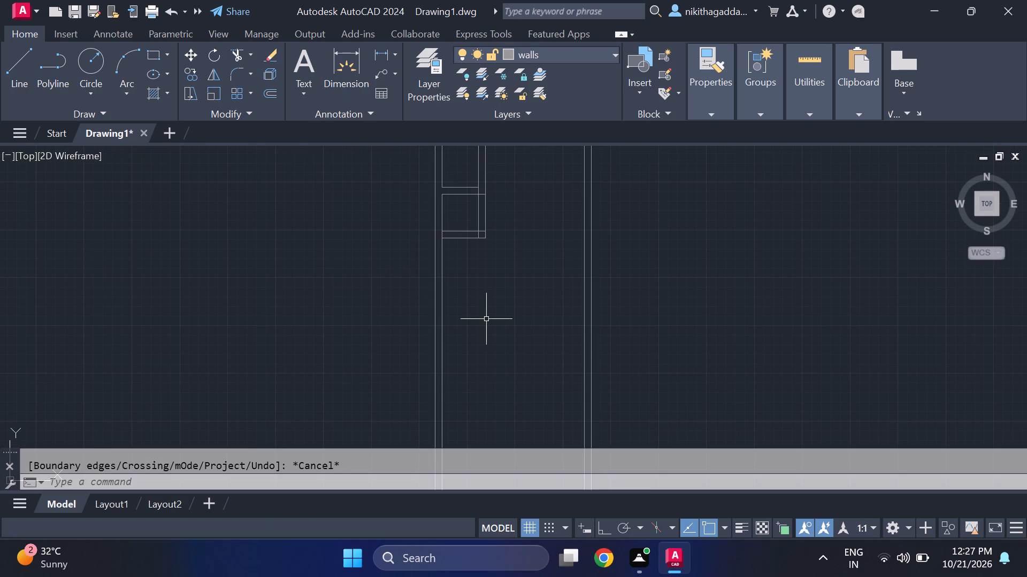
Trim both vertical wall lines in the gap between the two lowest horizontal interior walls.
middle_drag(493, 253, 490, 381)
scroll(490, 381, up, 2)
middle_drag(490, 381, 484, 334)
scroll(484, 331, down, 4)
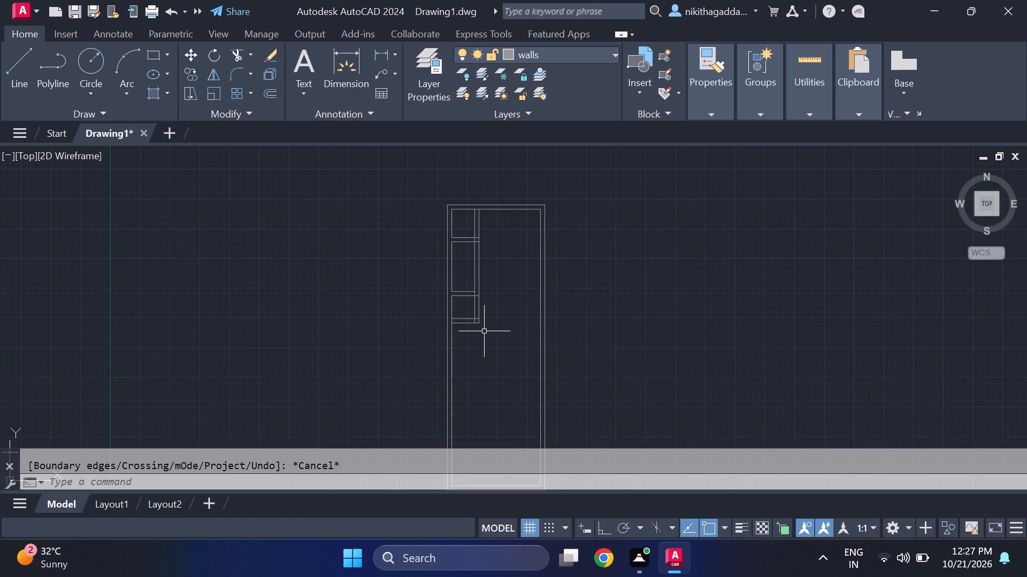
scroll(484, 331, up, 3)
text(tr)
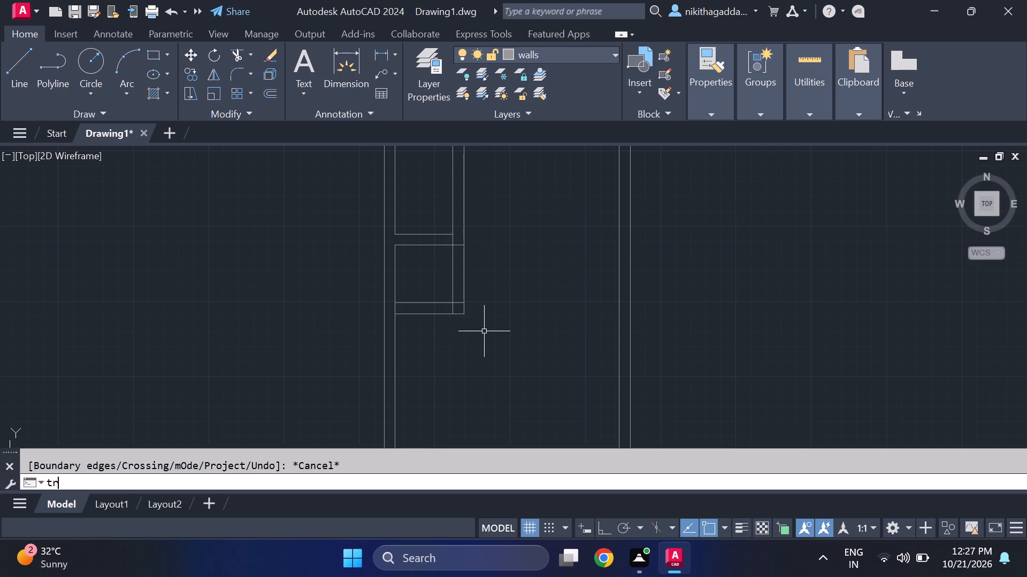
key(Return)
drag(457, 262, 467, 264)
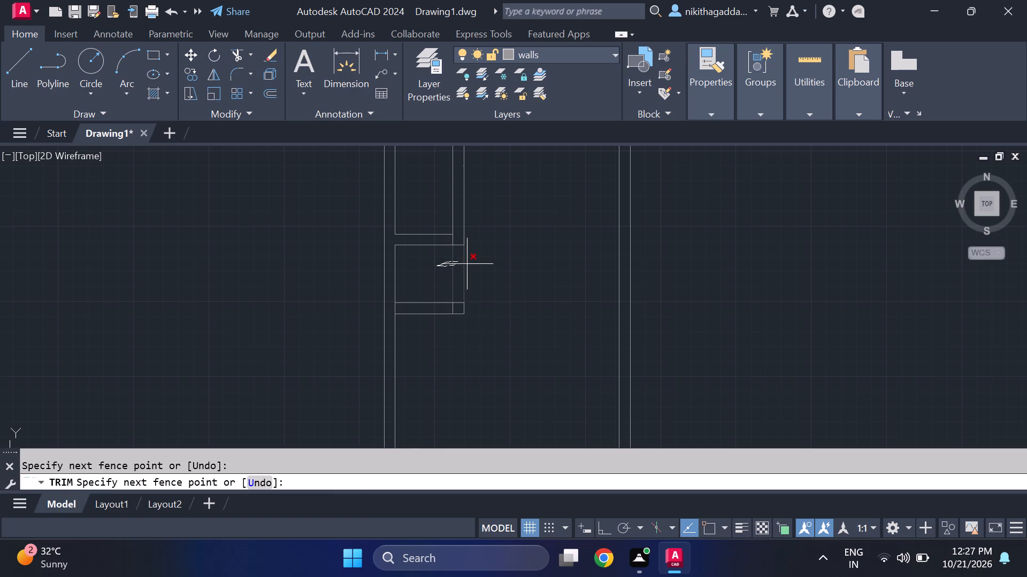
drag(467, 264, 472, 266)
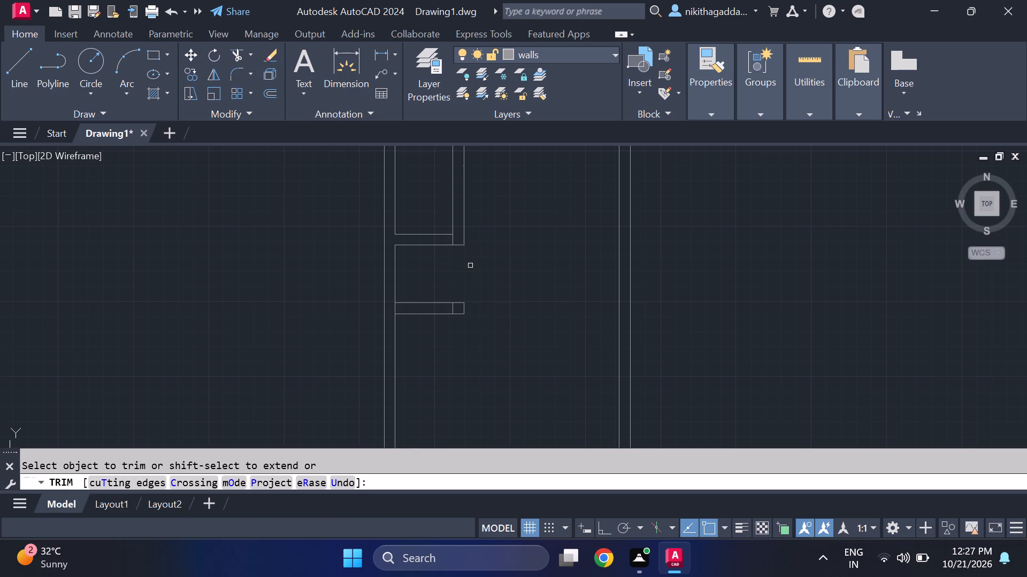
Trim the leftover inner vertical segment inside the end of the lowest horizontal wall, keeping its end cap.
scroll(470, 266, down, 3)
scroll(476, 212, up, 2)
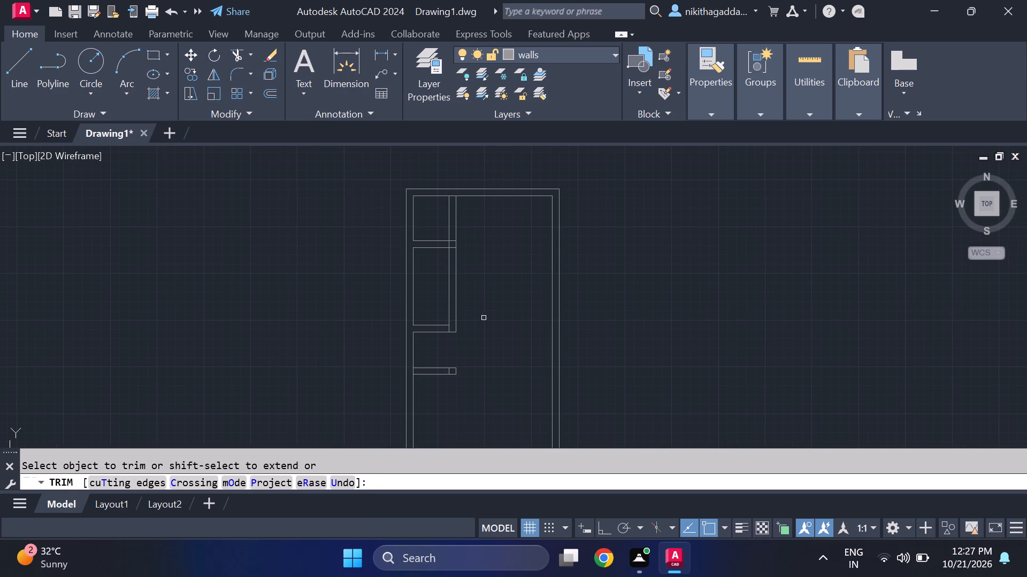
middle_drag(486, 323, 465, 217)
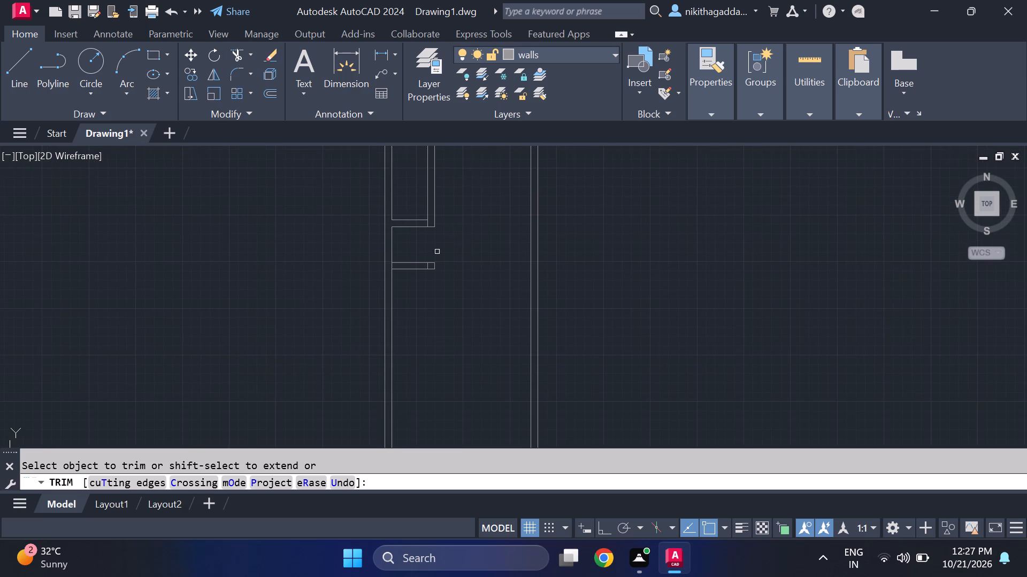
scroll(428, 263, up, 2)
click(423, 270)
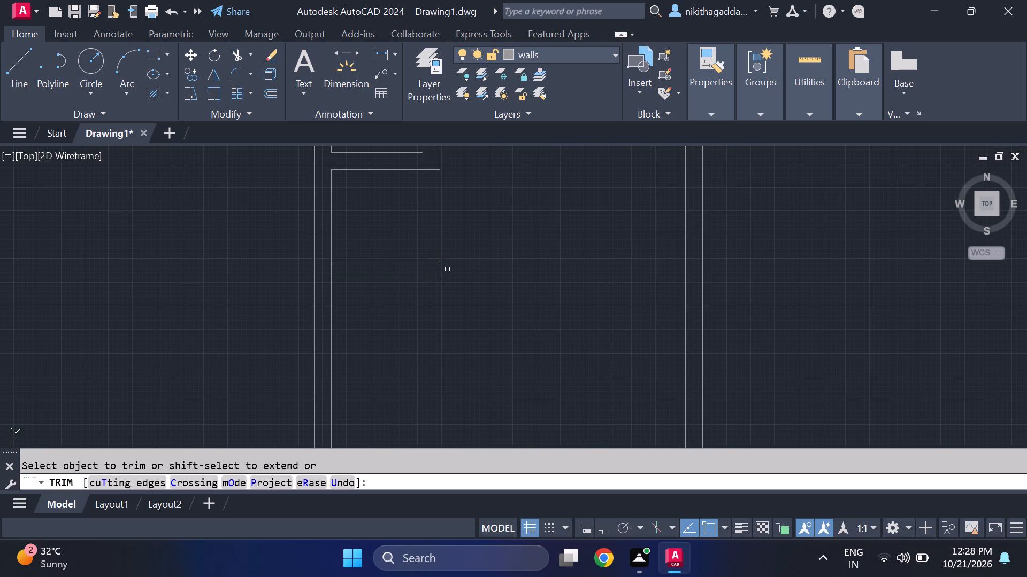
scroll(453, 272, down, 4)
scroll(461, 282, up, 3)
key(Escape)
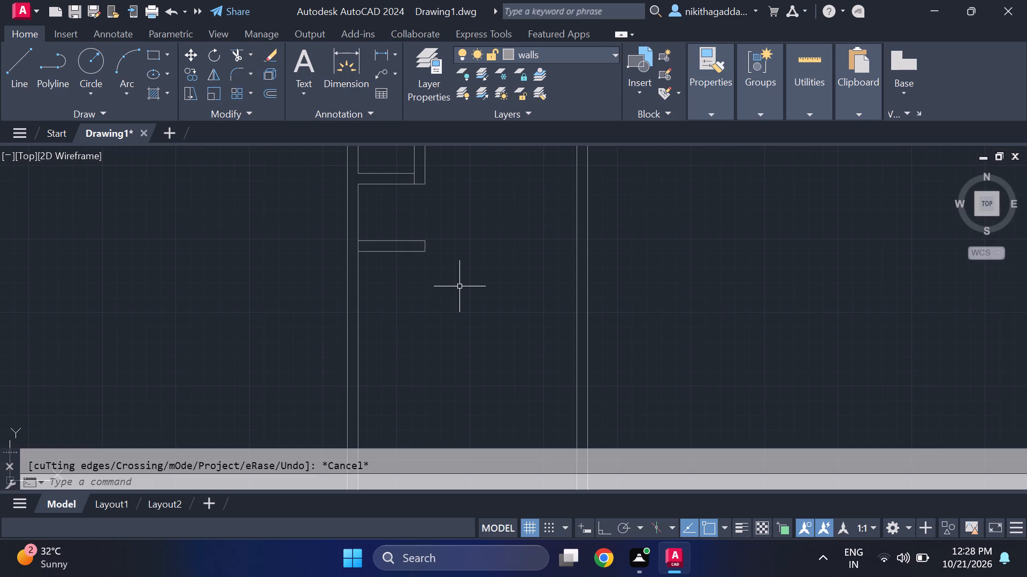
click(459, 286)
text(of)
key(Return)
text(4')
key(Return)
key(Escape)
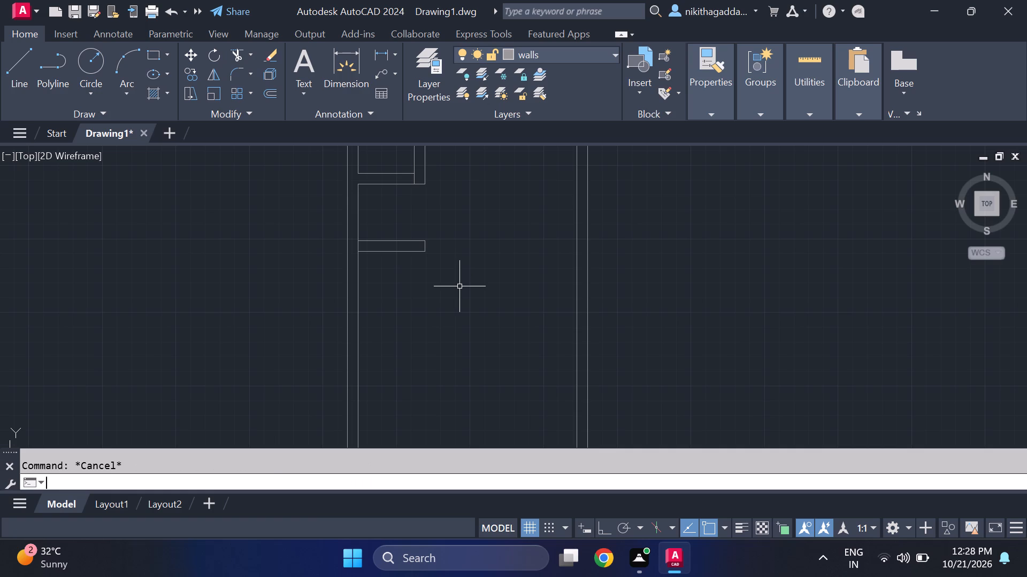
Offset the inner line of the left exterior wall 4' to the right, below the upper rooms.
text(of)
key(Return)
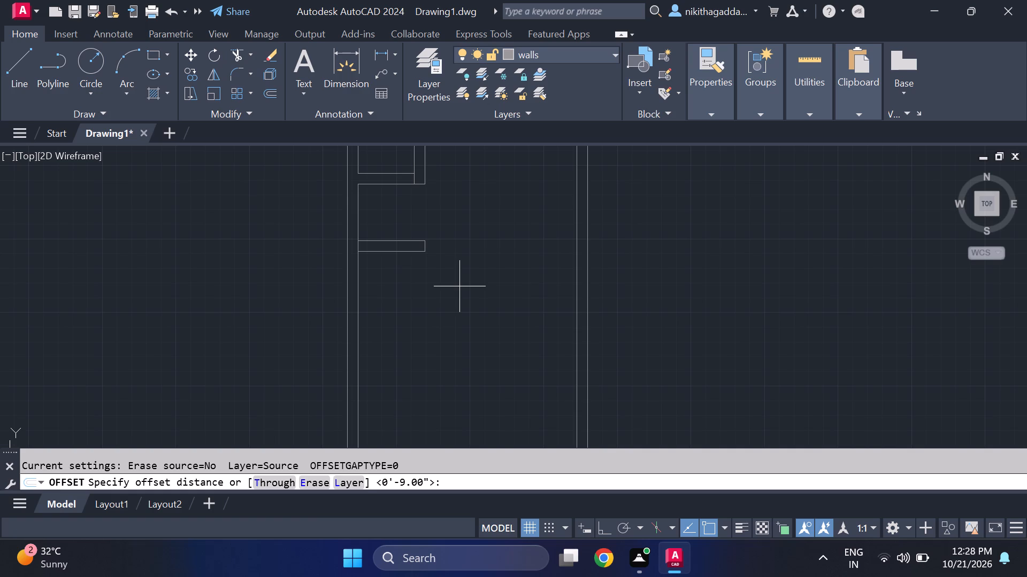
text(4')
key(Return)
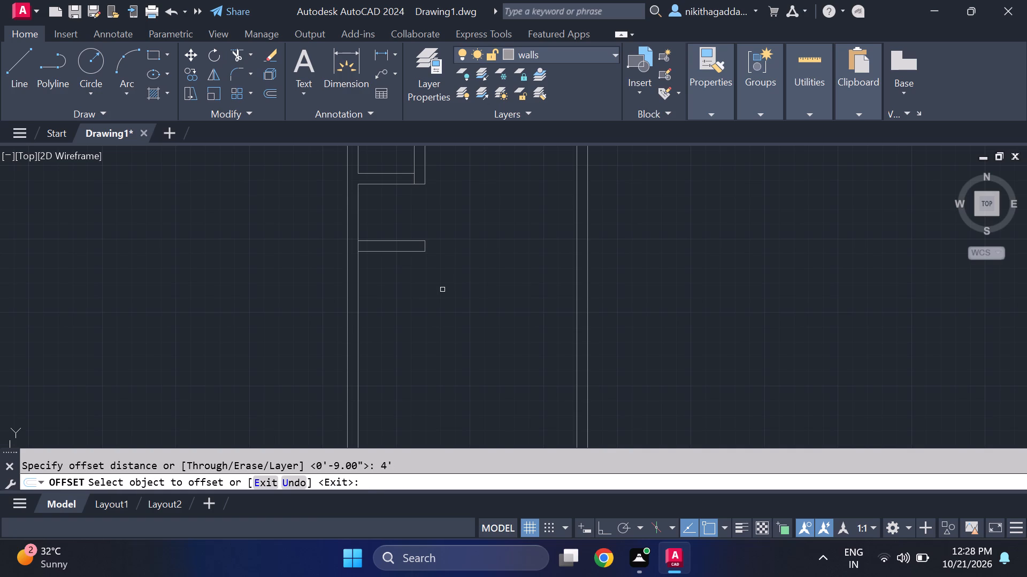
click(359, 314)
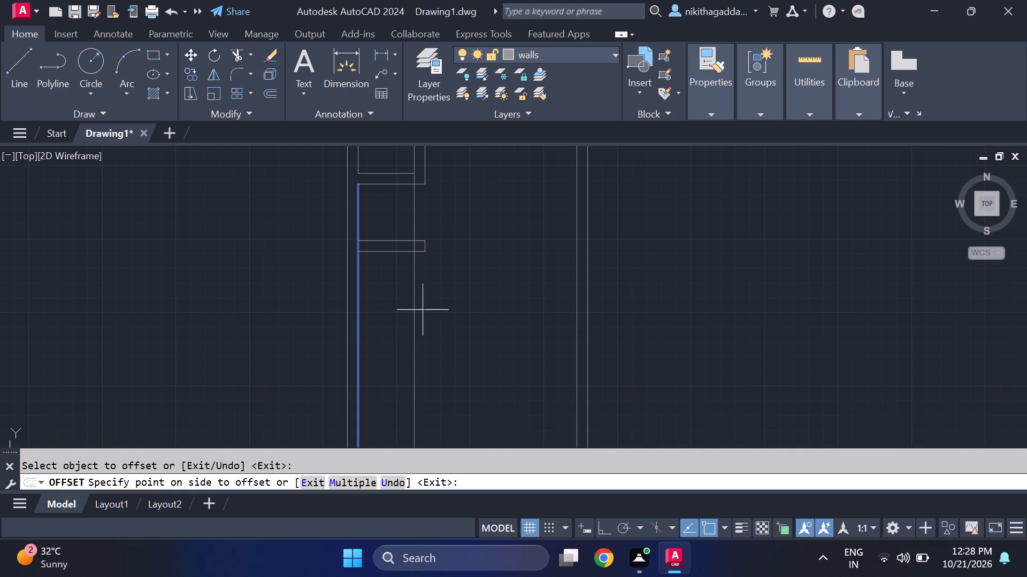
click(440, 309)
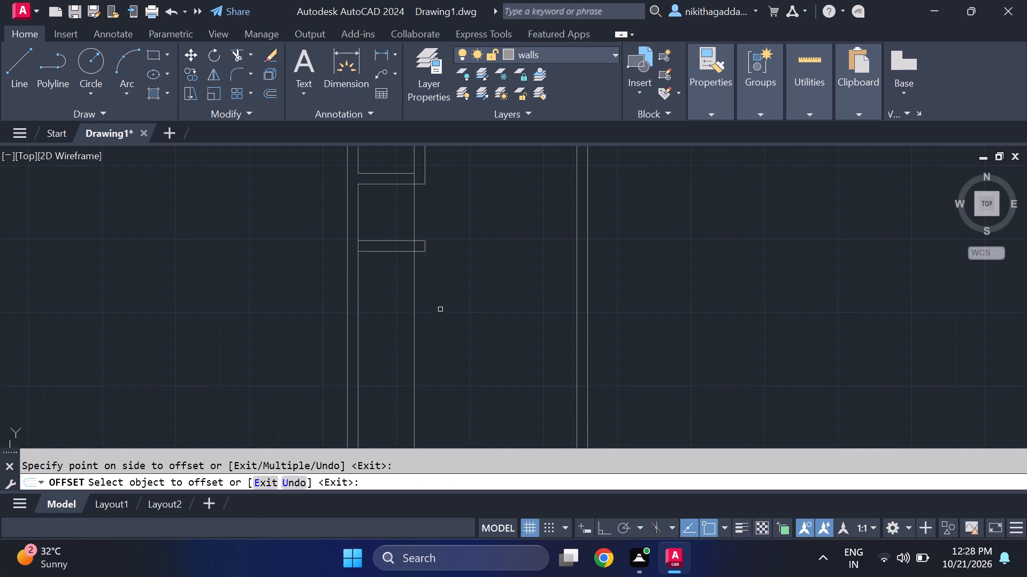
key(Escape)
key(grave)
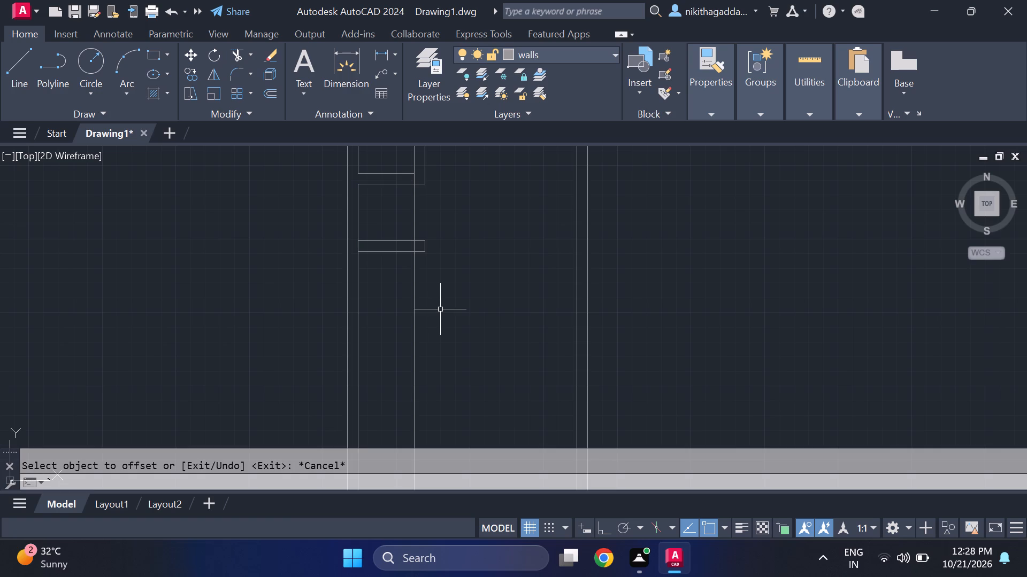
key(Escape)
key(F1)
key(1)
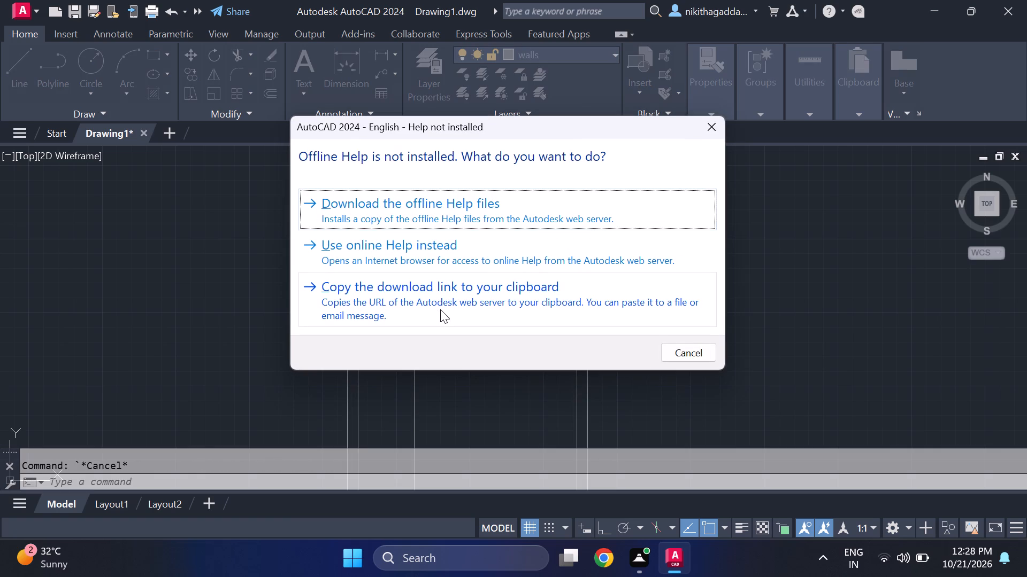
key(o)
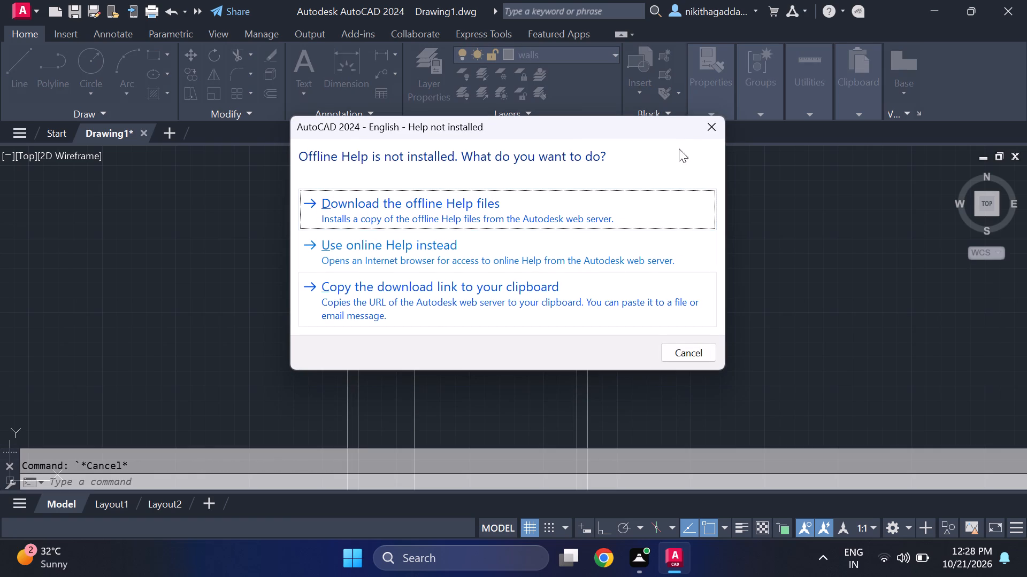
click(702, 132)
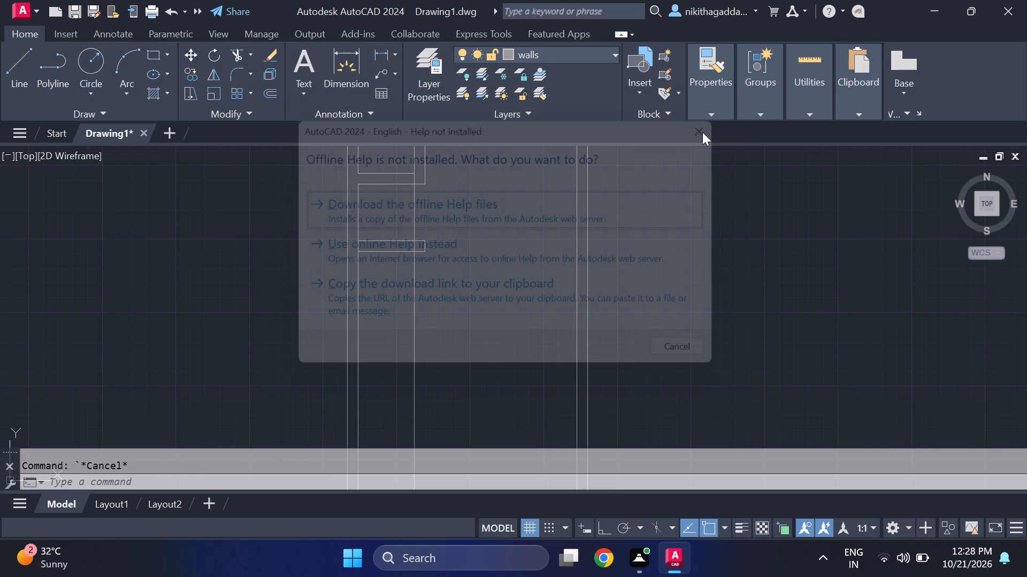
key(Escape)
Offset the new vertical line 9" to the right to form a vertical interior wall.
text(of)
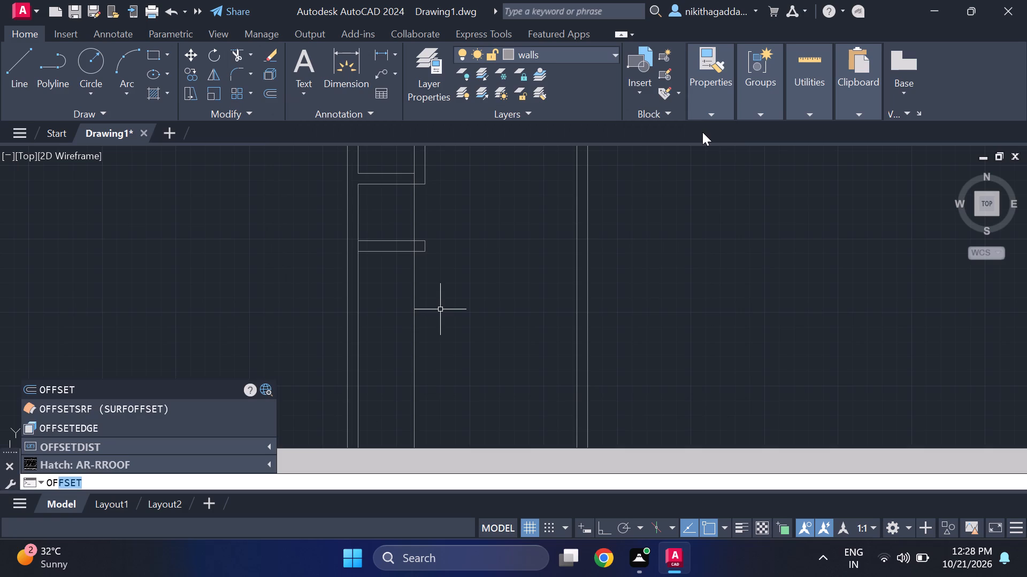
key(Return)
key(9)
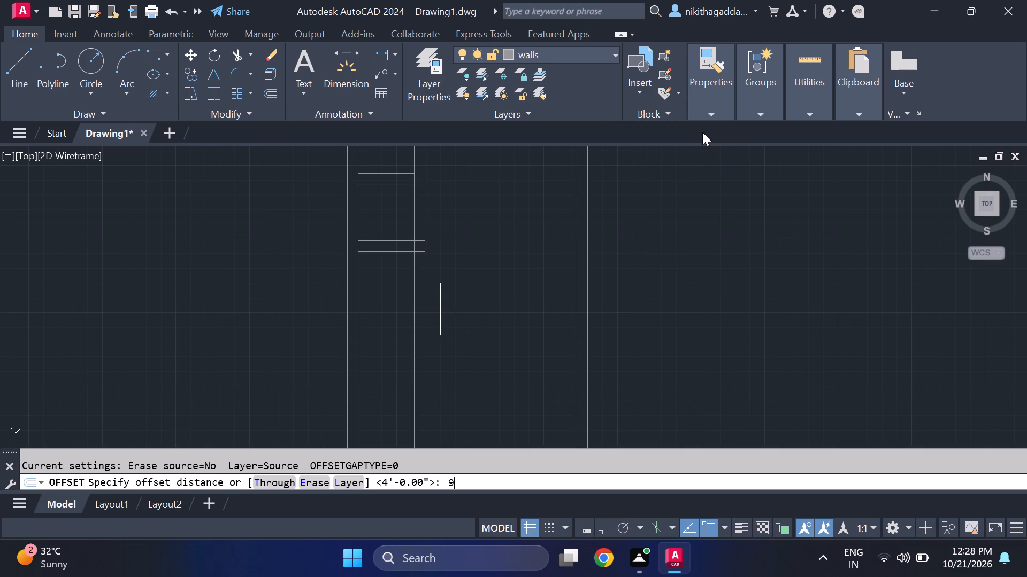
key(shift+quotedbl)
key(Return)
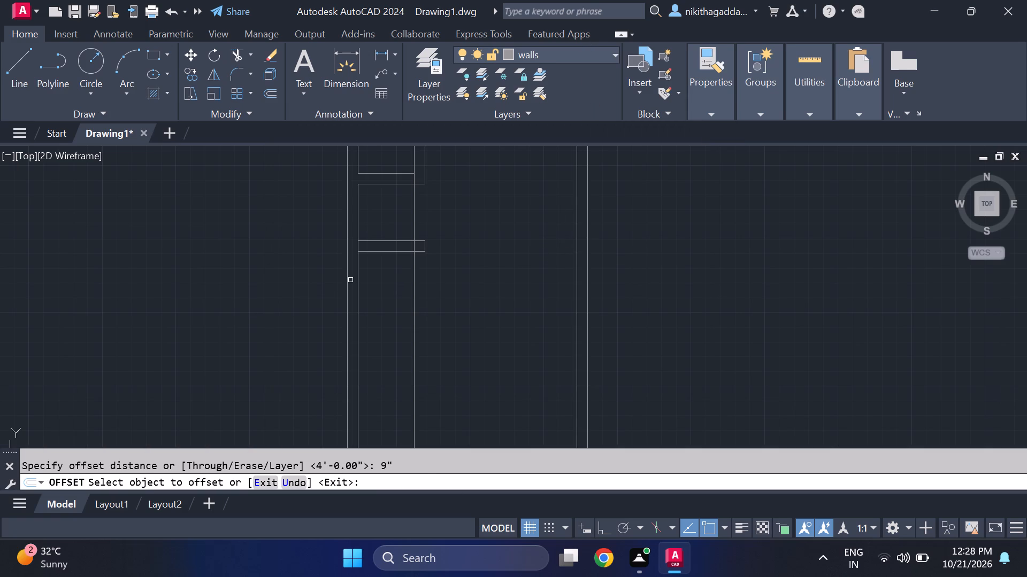
click(414, 261)
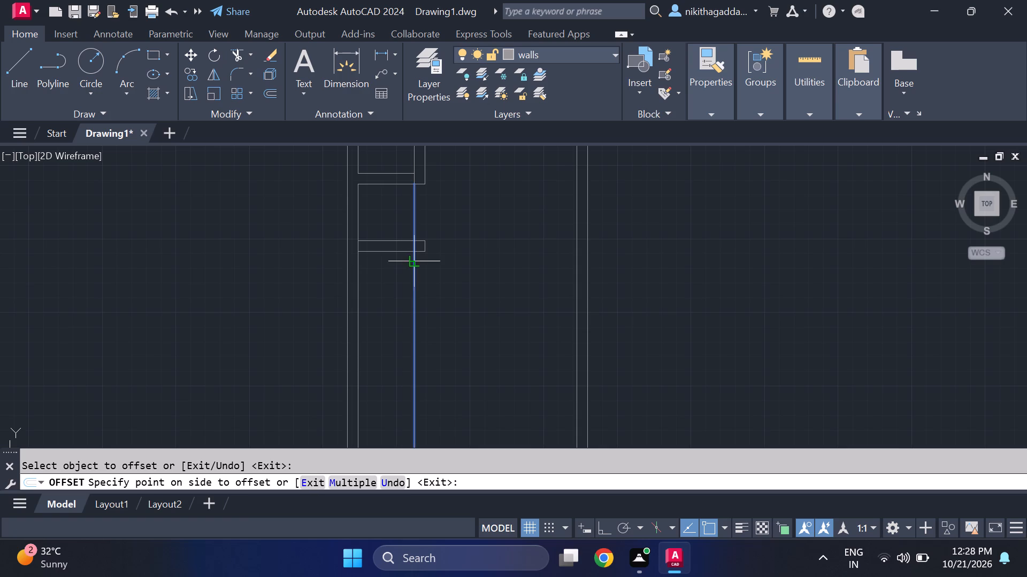
click(438, 256)
key(Escape)
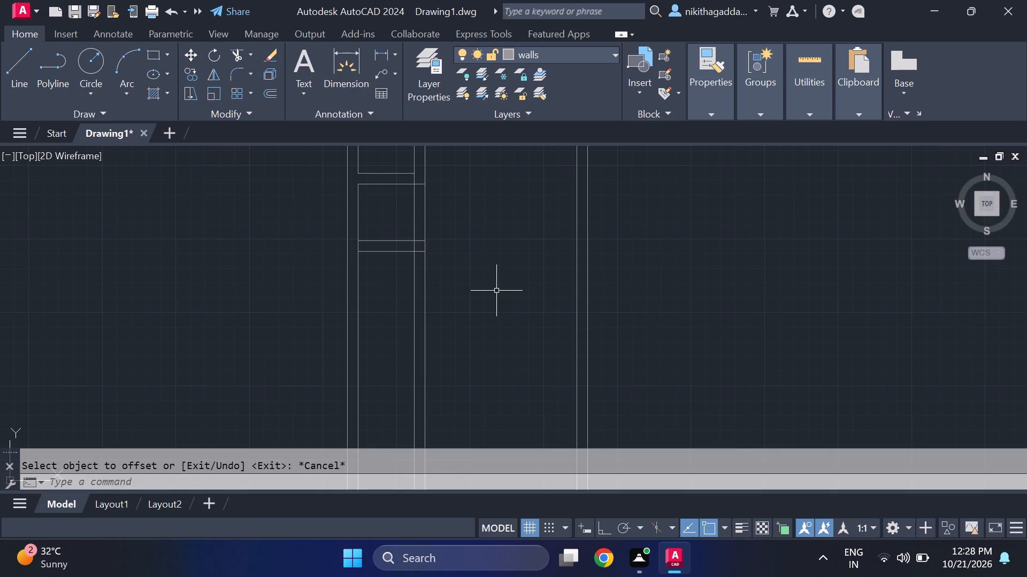
Offset the bottom line of the lowest horizontal interior wall 7'7" downward.
text(of)
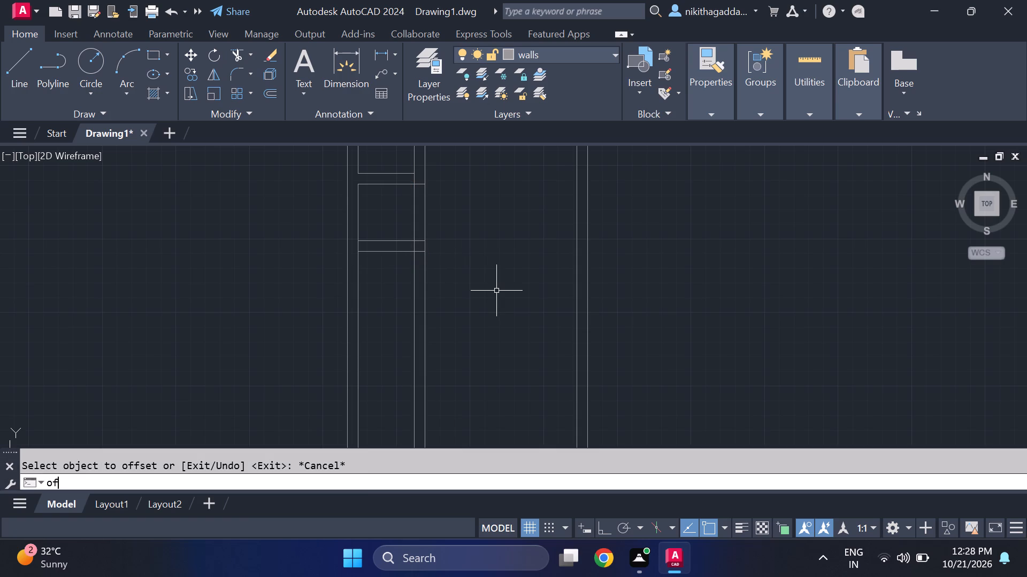
key(Return)
text(7'7")
key(Return)
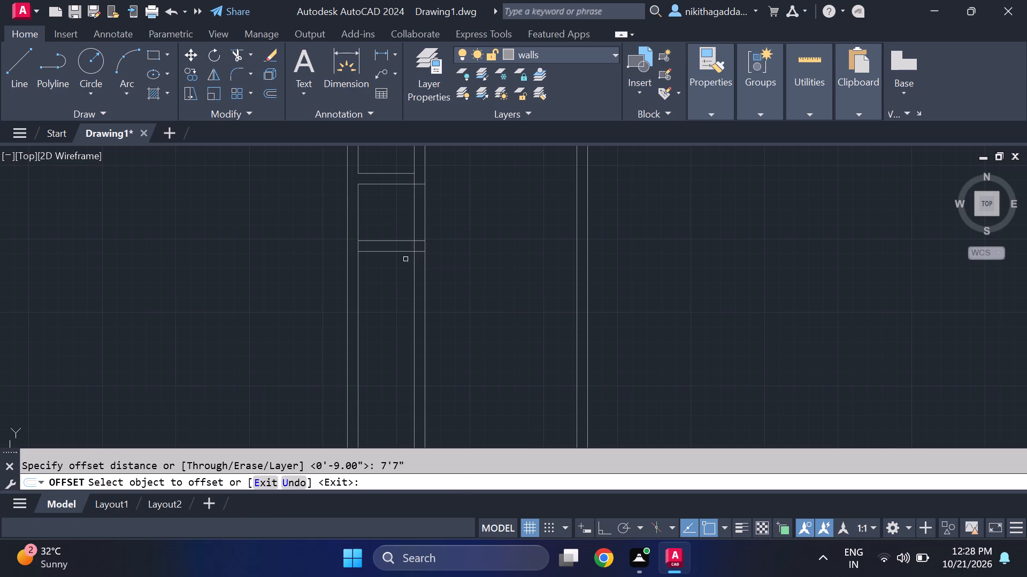
click(408, 250)
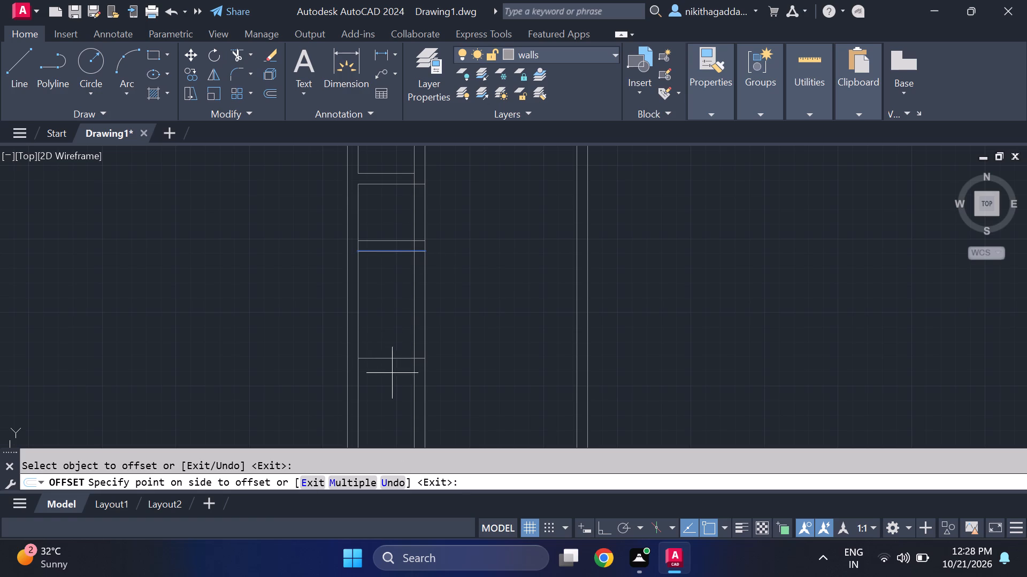
click(371, 391)
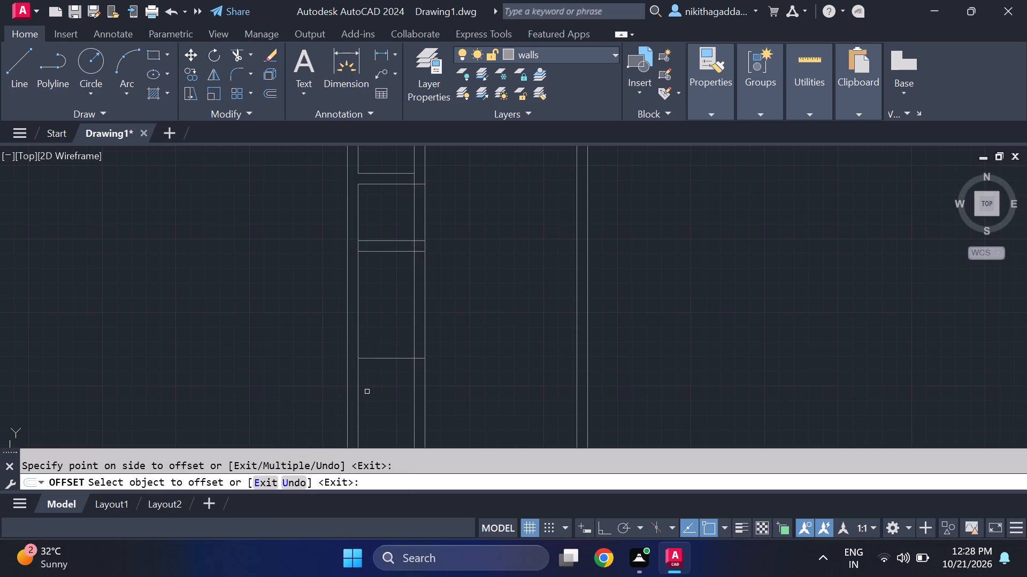
scroll(367, 392, down, 3)
scroll(366, 397, up, 3)
key(Escape)
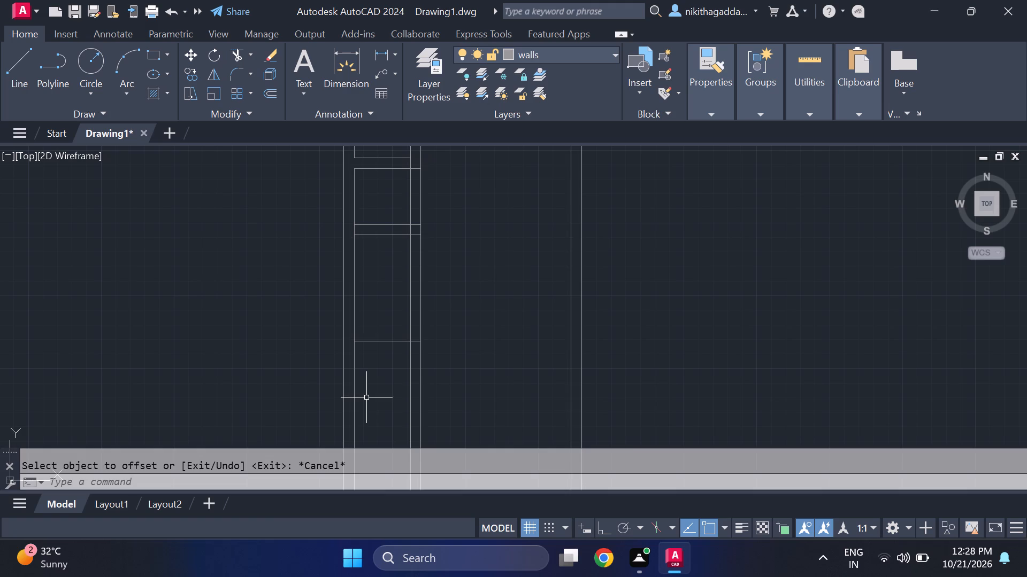
Offset the new horizontal line 9" downward to form another horizontal interior wall.
text(of)
key(Return)
text(9")
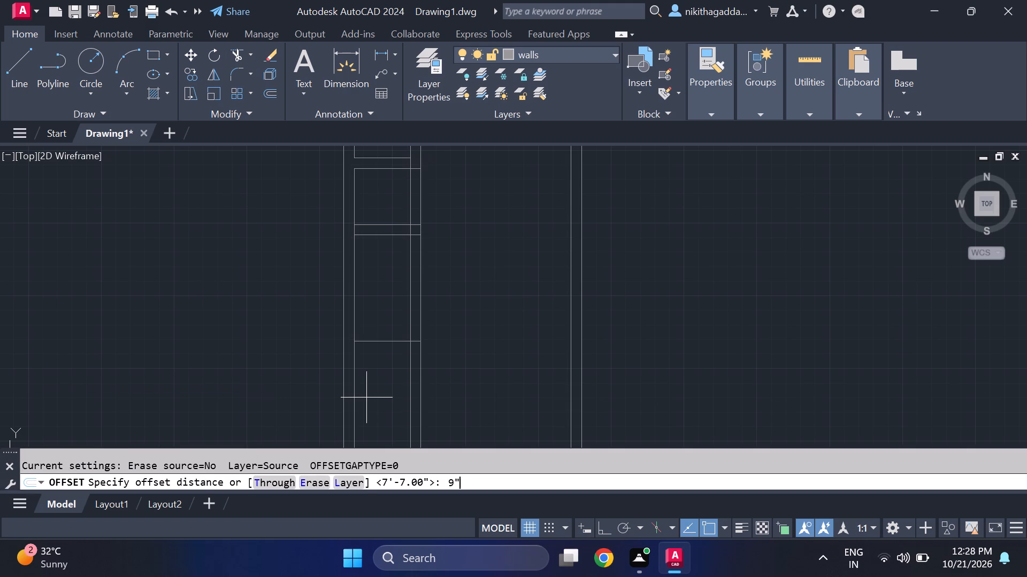
key(Return)
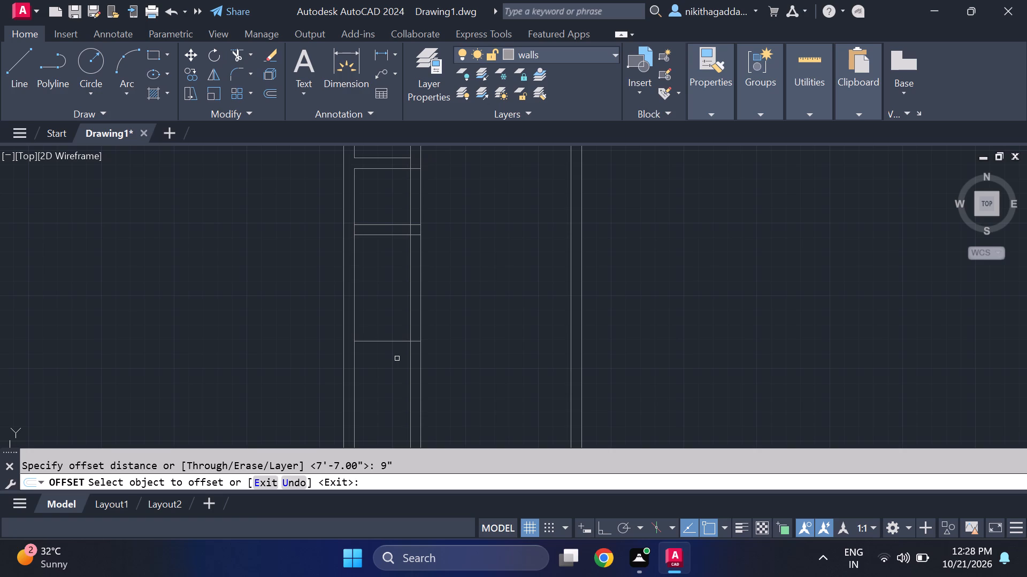
click(400, 340)
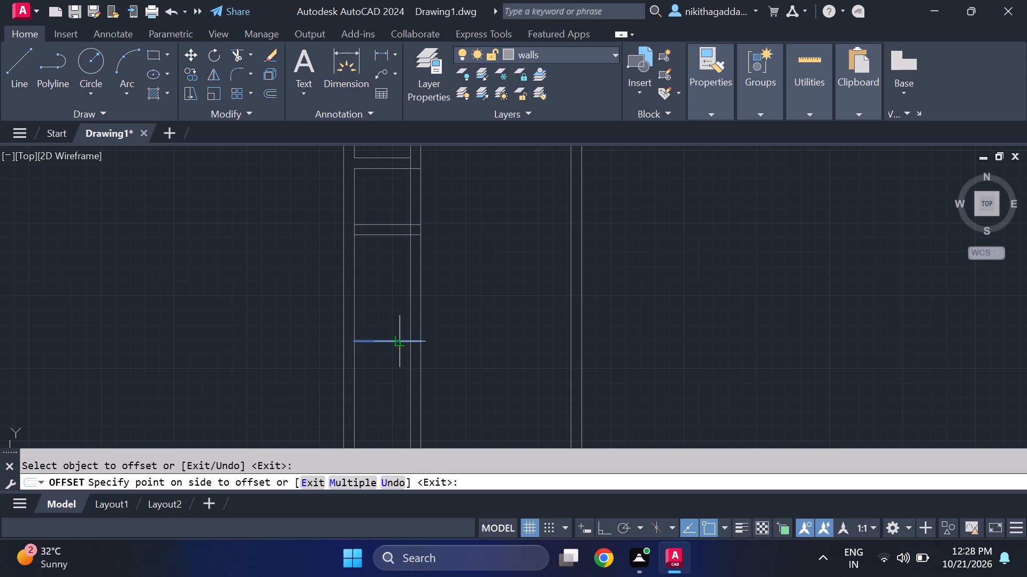
click(381, 368)
Examine the overall floor plan and the open area below the newest horizontal wall.
scroll(388, 368, down, 2)
middle_drag(397, 394, 408, 341)
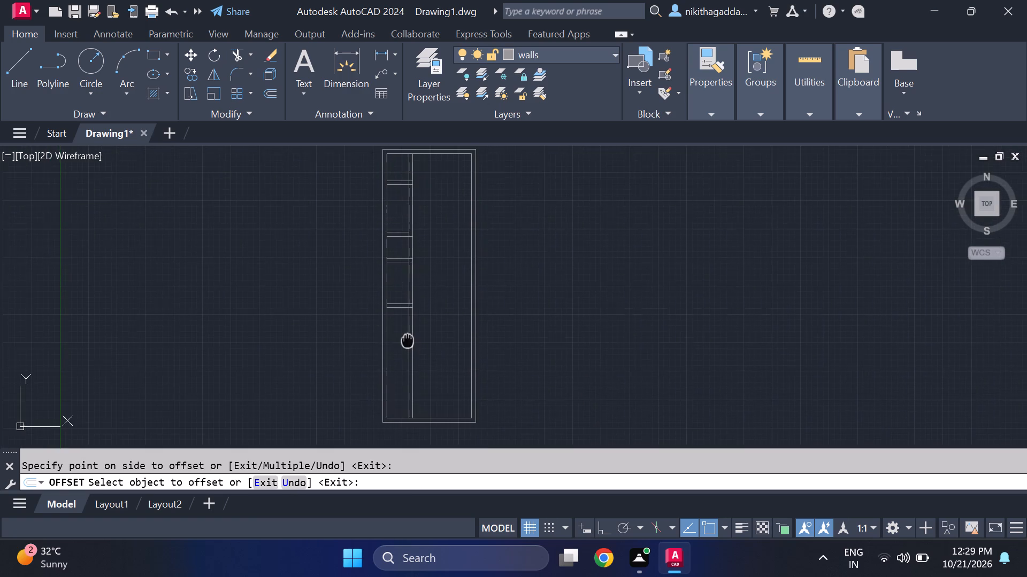
middle_drag(408, 341, 391, 324)
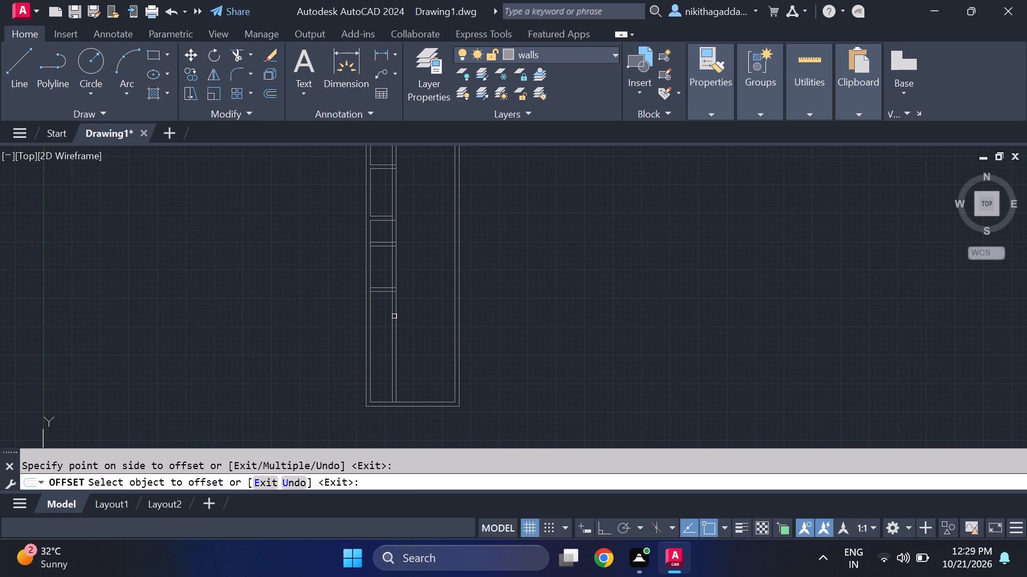
middle_drag(395, 306, 413, 367)
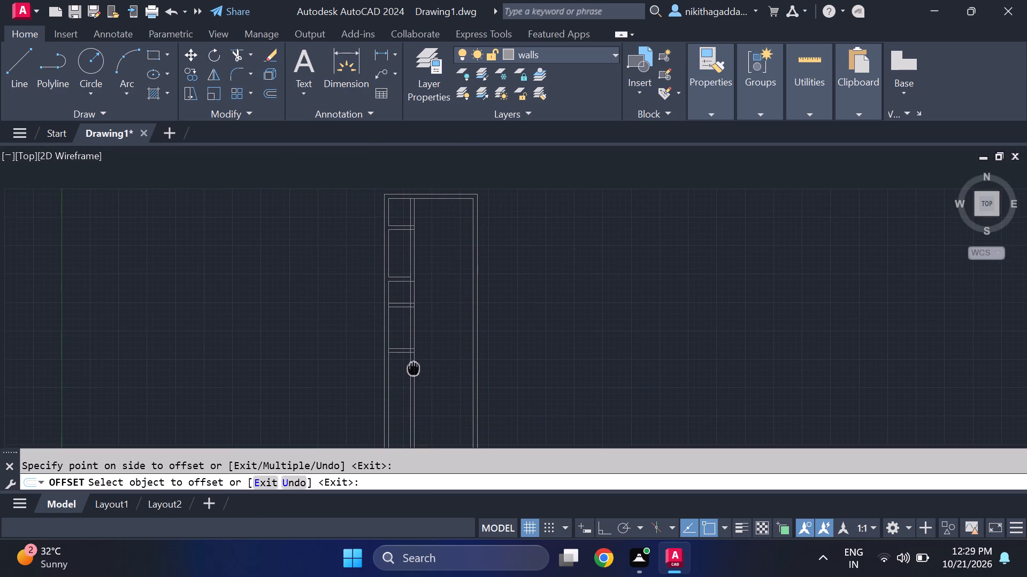
middle_drag(413, 367, 419, 311)
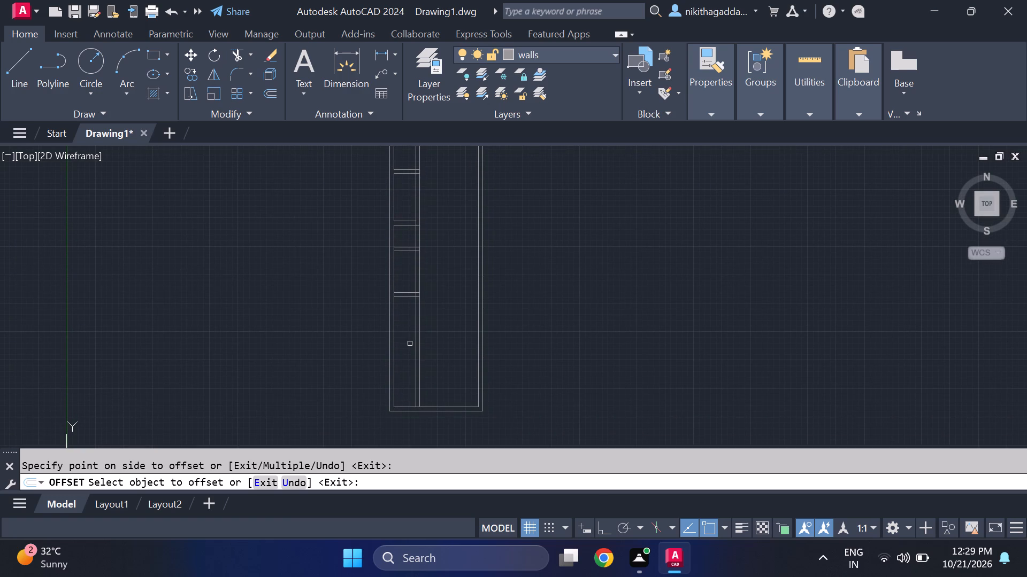
middle_drag(410, 345, 405, 305)
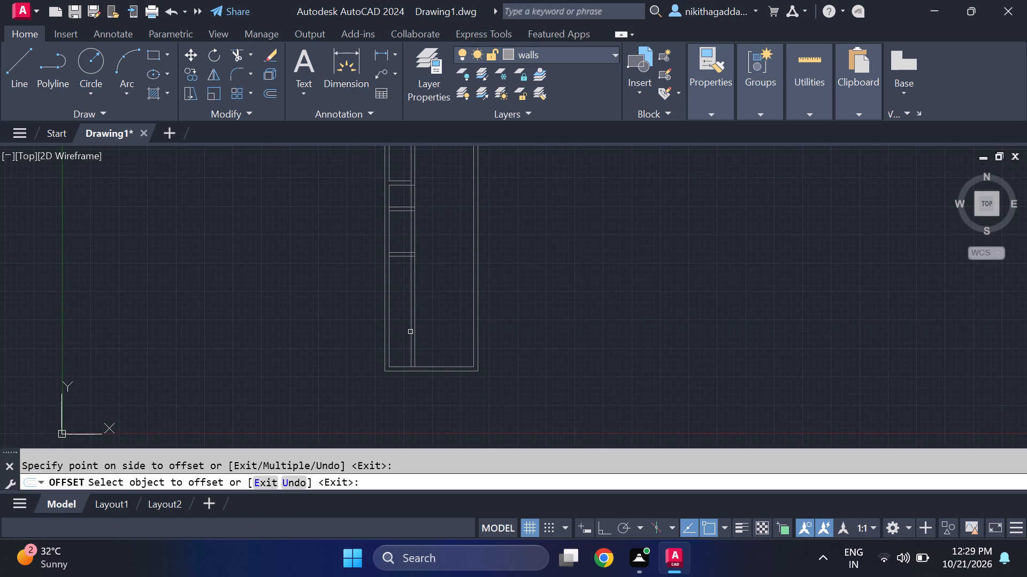
scroll(400, 315, up, 2)
scroll(400, 313, down, 2)
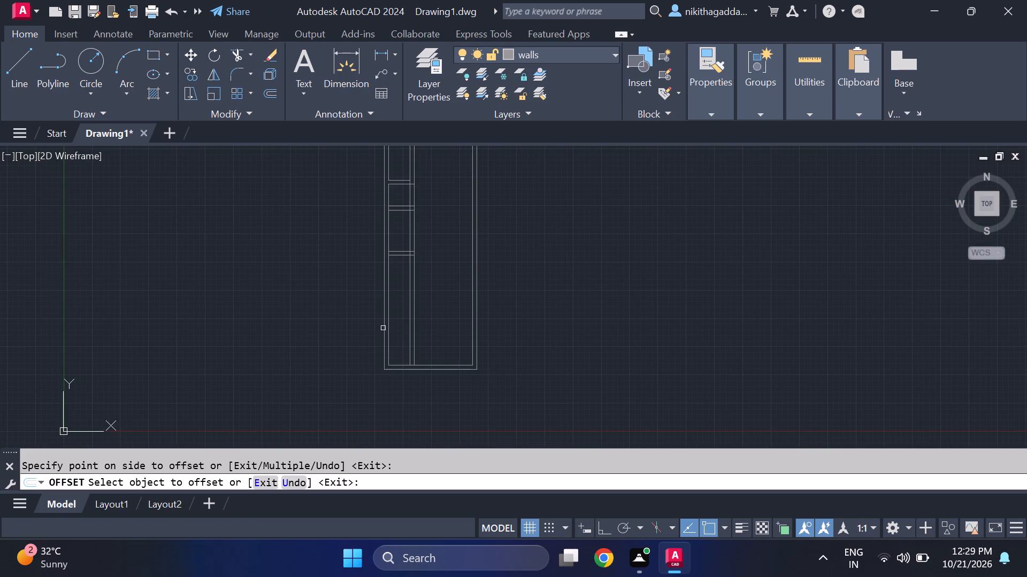
middle_drag(383, 328, 396, 361)
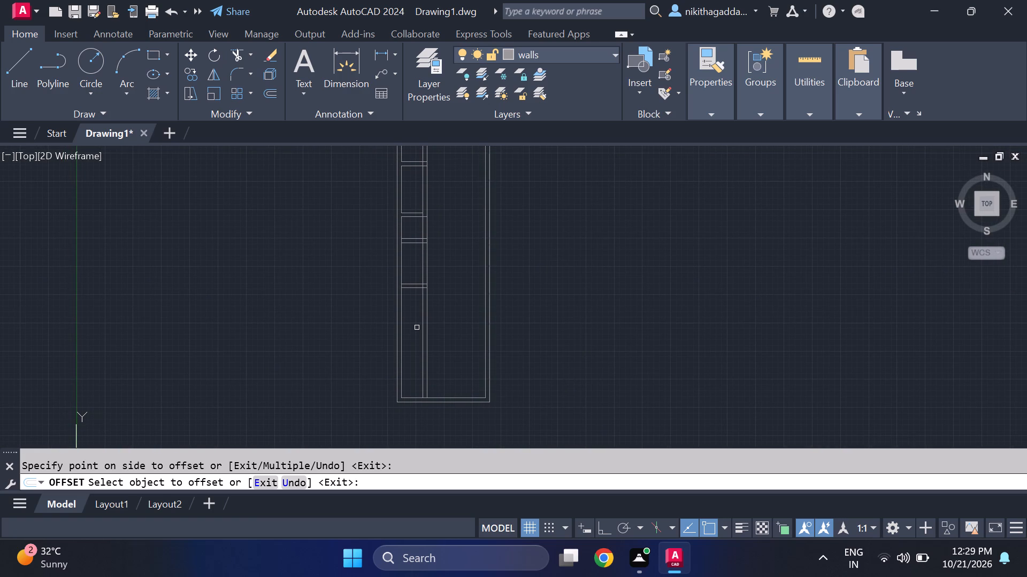
key(Escape)
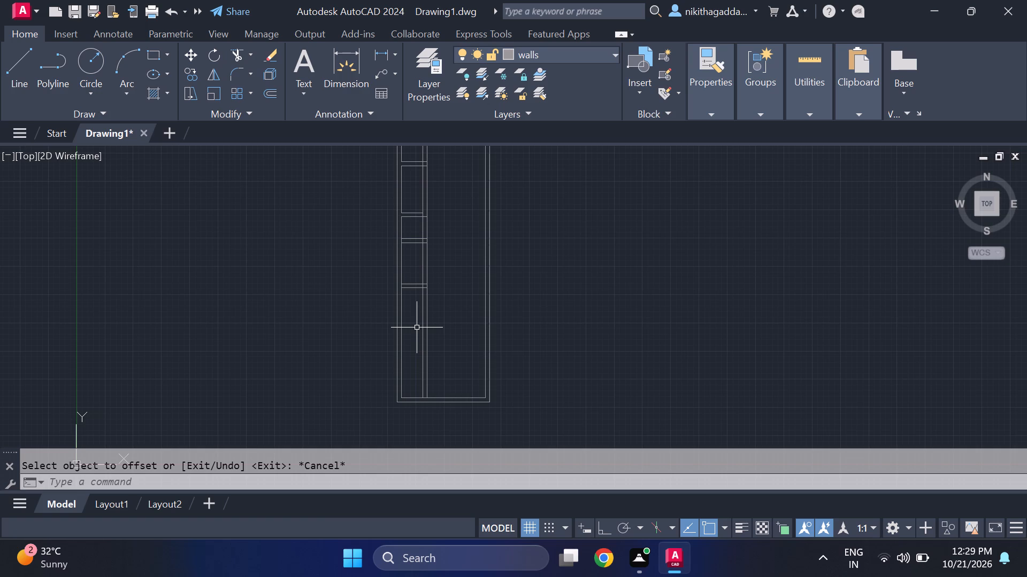
Offset the bottom line of the newest horizontal interior wall 6' downward.
text(of)
key(Return)
text(6')
key(Return)
scroll(397, 292, up, 2)
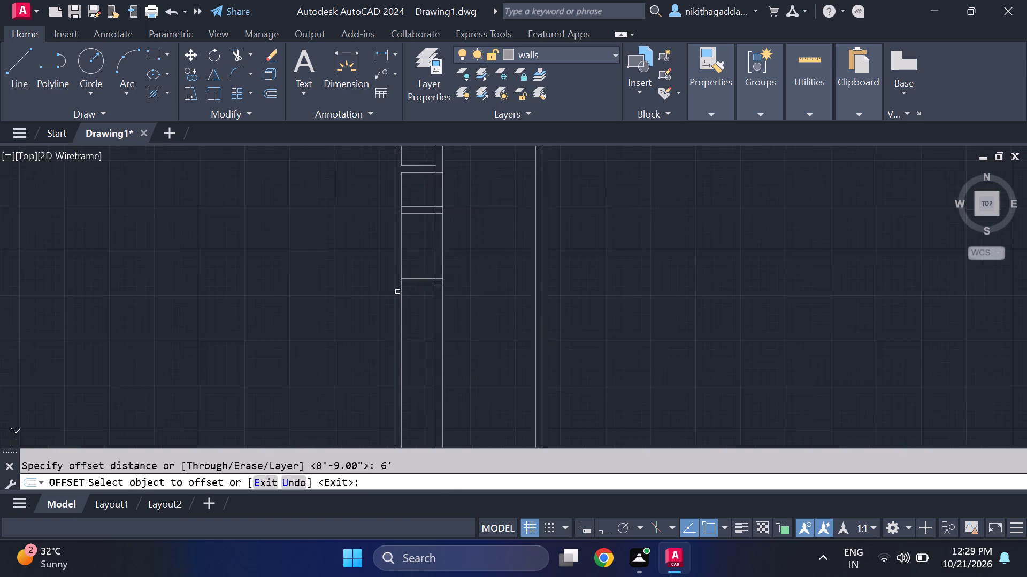
click(428, 280)
scroll(435, 337, down, 1)
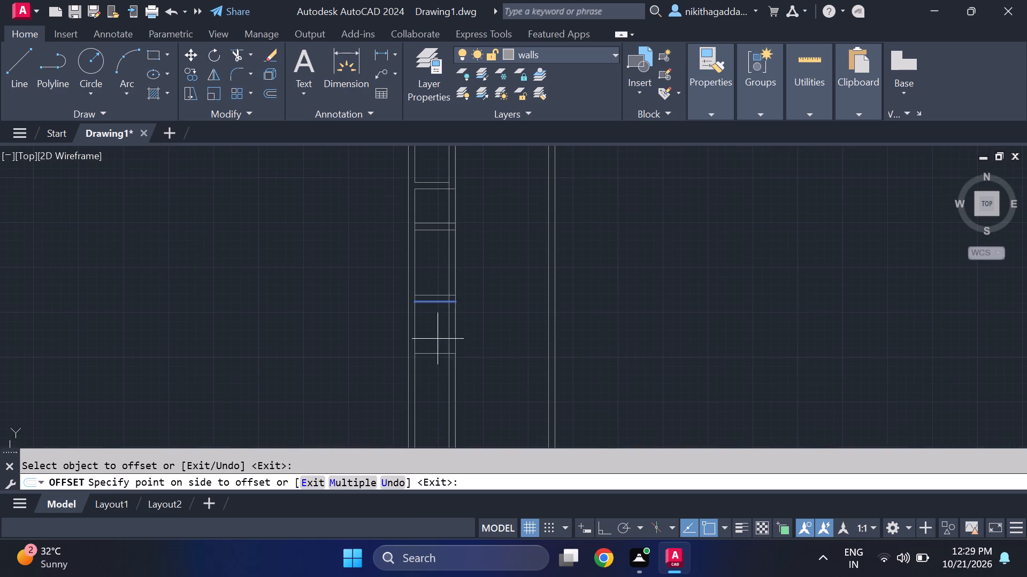
click(433, 368)
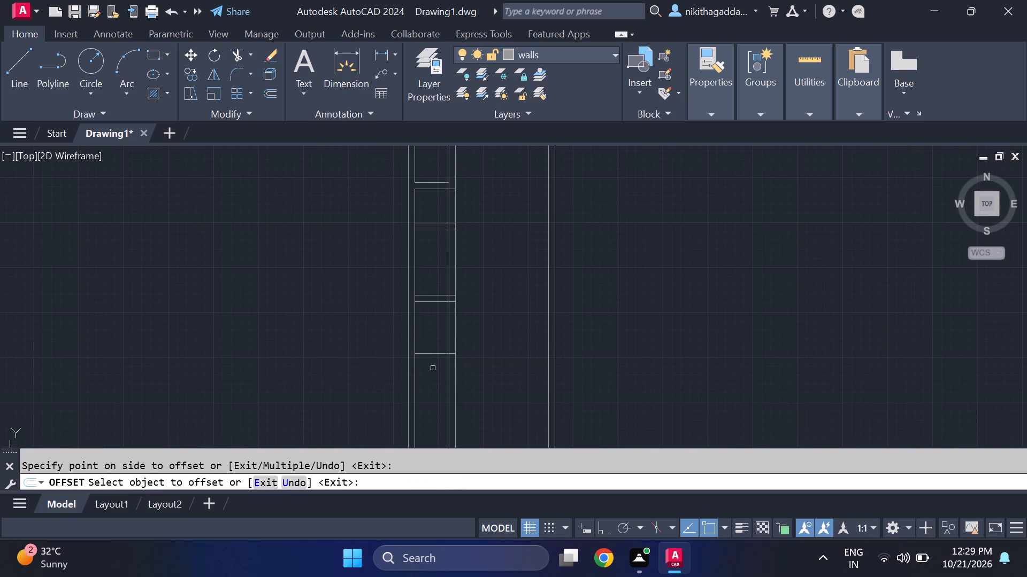
key(Escape)
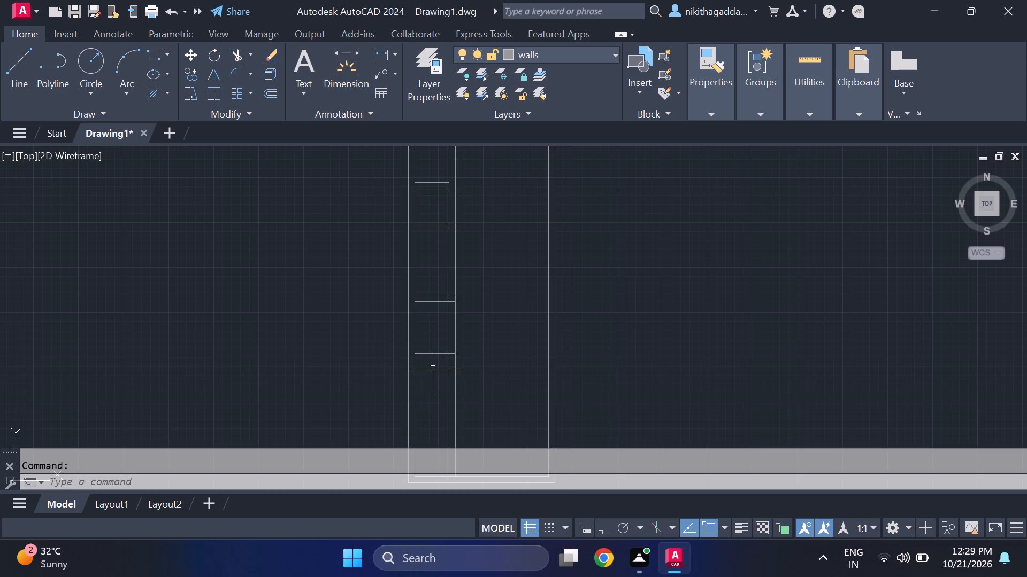
middle_drag(433, 368, 407, 283)
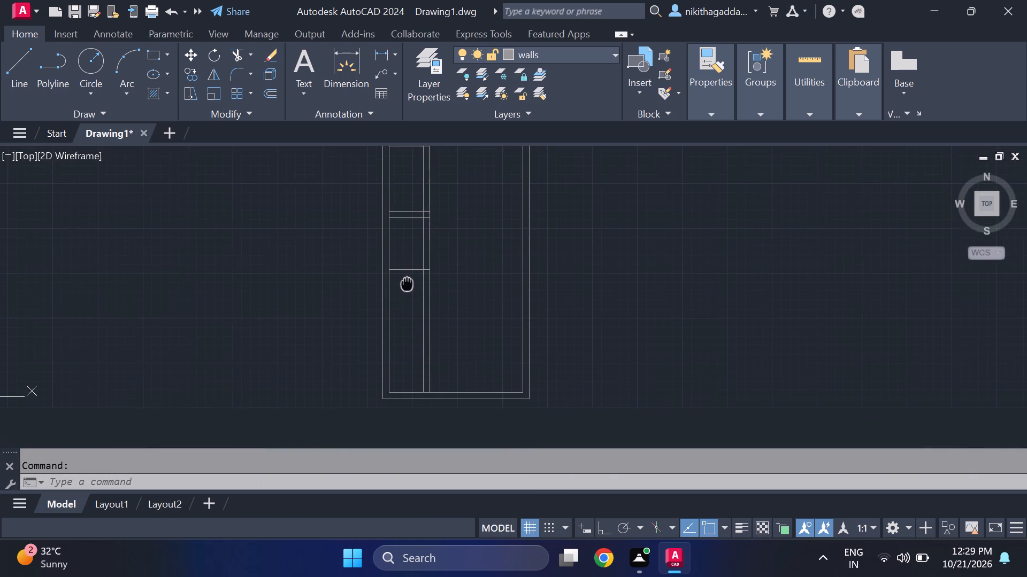
Erase the vertical interior wall lines together with the upper three horizontal interior walls.
middle_drag(407, 283, 398, 291)
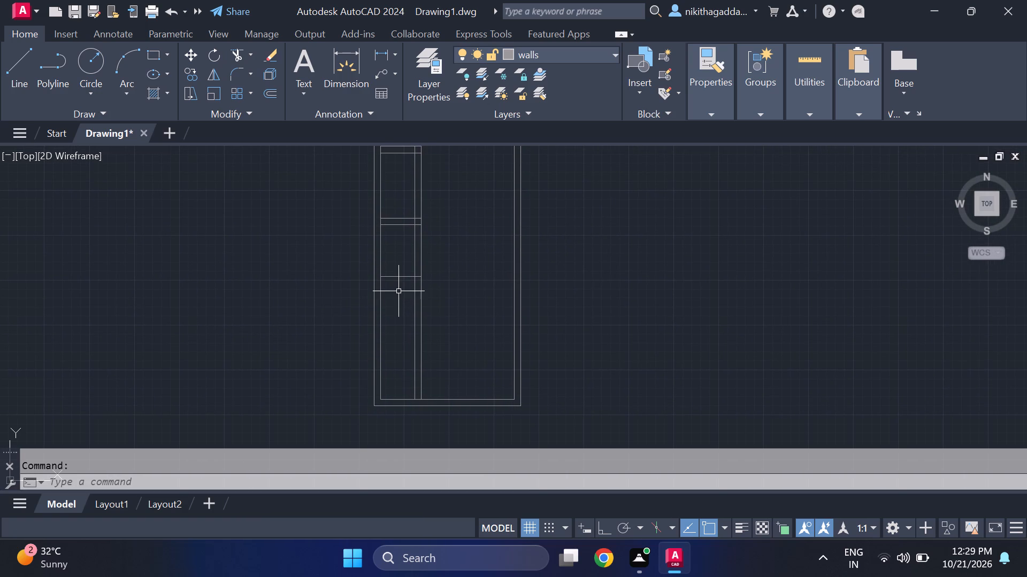
key(Escape)
scroll(461, 244, down, 4)
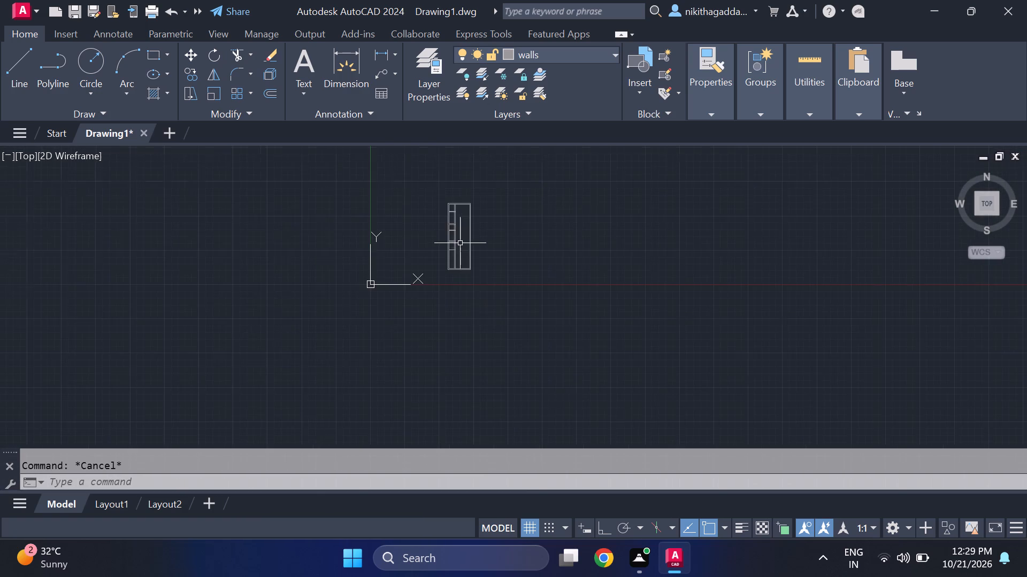
scroll(460, 243, up, 4)
middle_drag(458, 239, 473, 289)
scroll(466, 275, down, 6)
scroll(465, 262, up, 2)
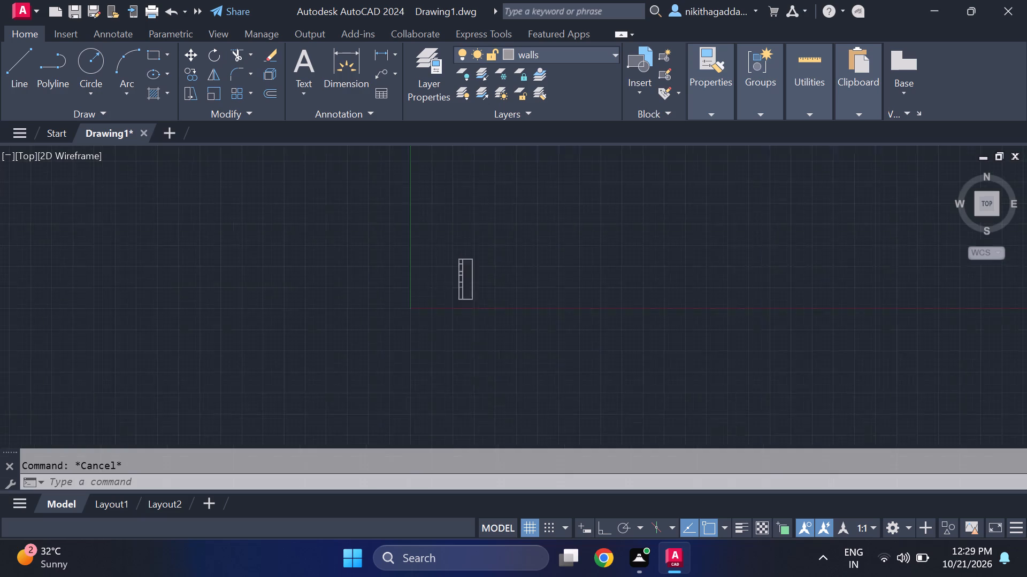
scroll(465, 262, up, 3)
click(465, 261)
click(426, 364)
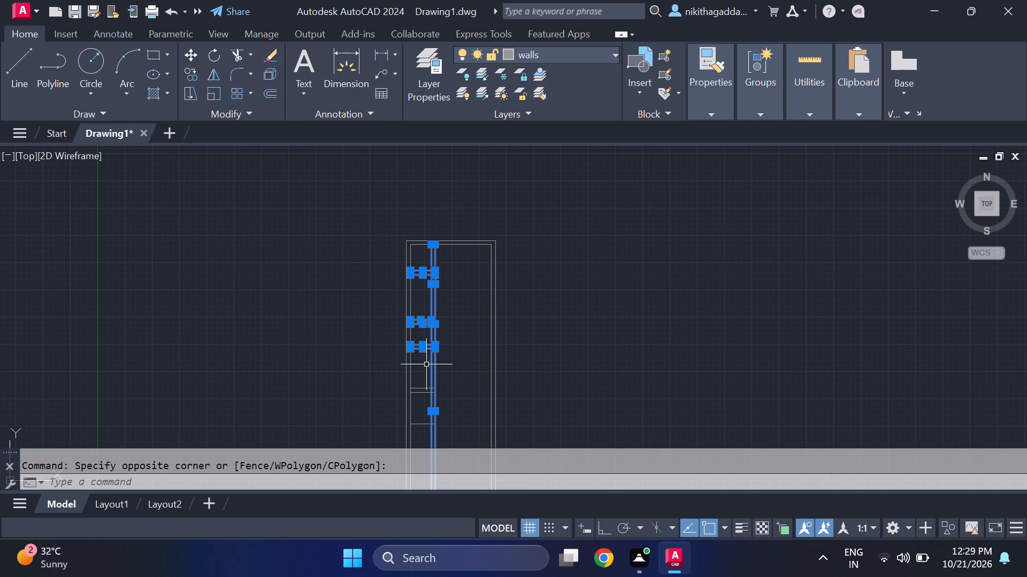
key(Delete)
Erase the remaining horizontal interior wall and the single horizontal line below it.
middle_drag(427, 364, 412, 297)
scroll(412, 296, up, 1)
click(423, 293)
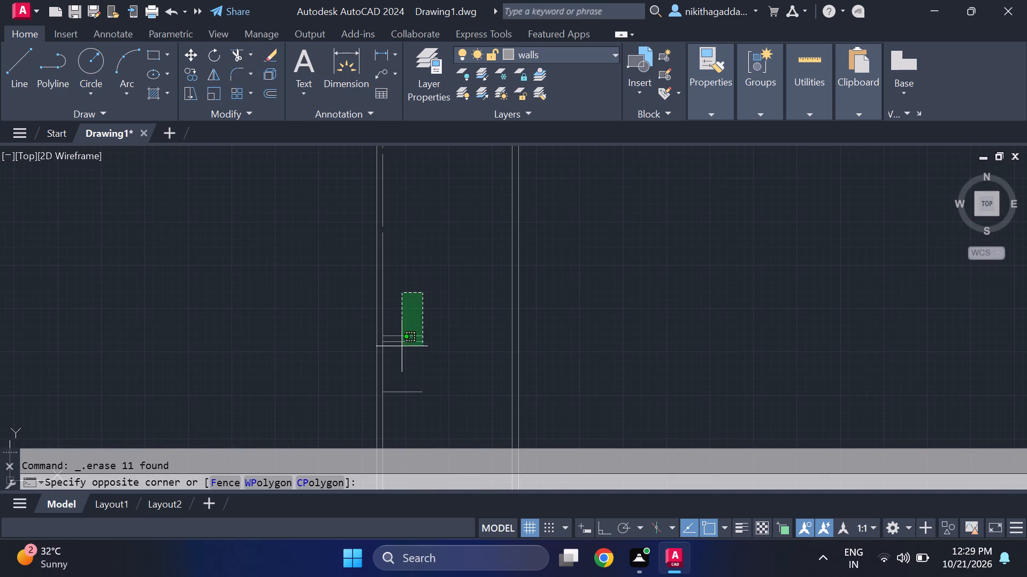
click(385, 396)
key(Delete)
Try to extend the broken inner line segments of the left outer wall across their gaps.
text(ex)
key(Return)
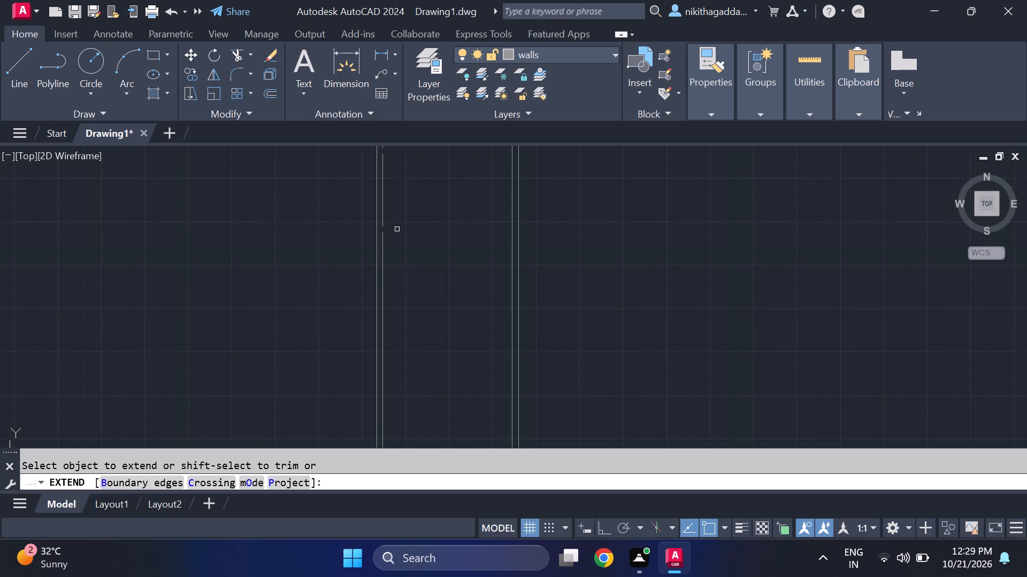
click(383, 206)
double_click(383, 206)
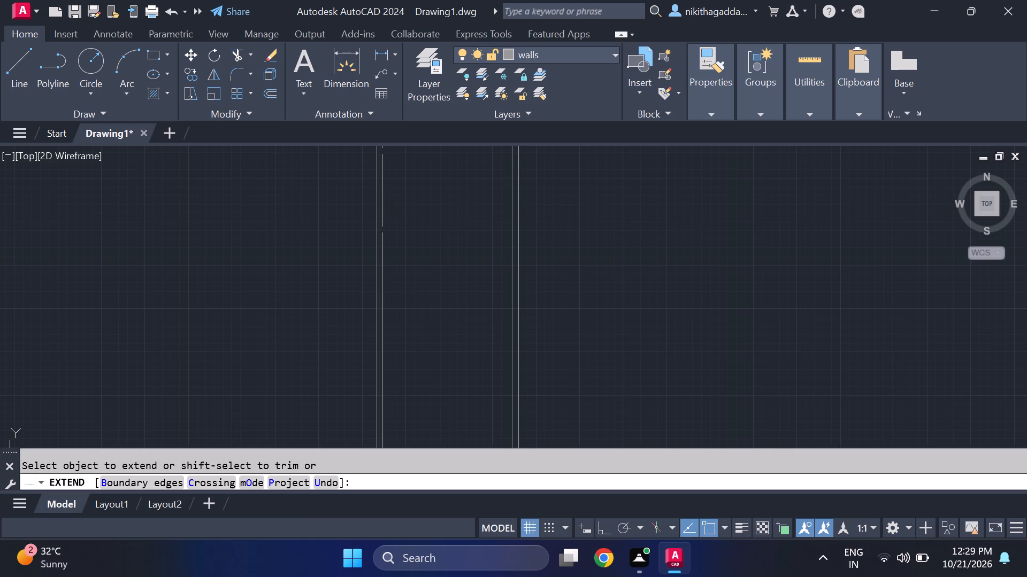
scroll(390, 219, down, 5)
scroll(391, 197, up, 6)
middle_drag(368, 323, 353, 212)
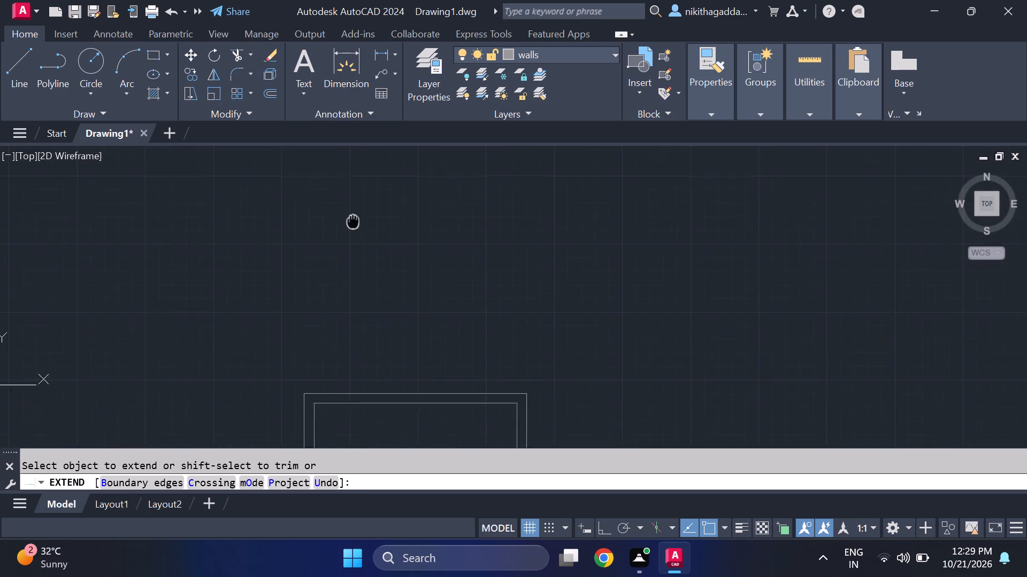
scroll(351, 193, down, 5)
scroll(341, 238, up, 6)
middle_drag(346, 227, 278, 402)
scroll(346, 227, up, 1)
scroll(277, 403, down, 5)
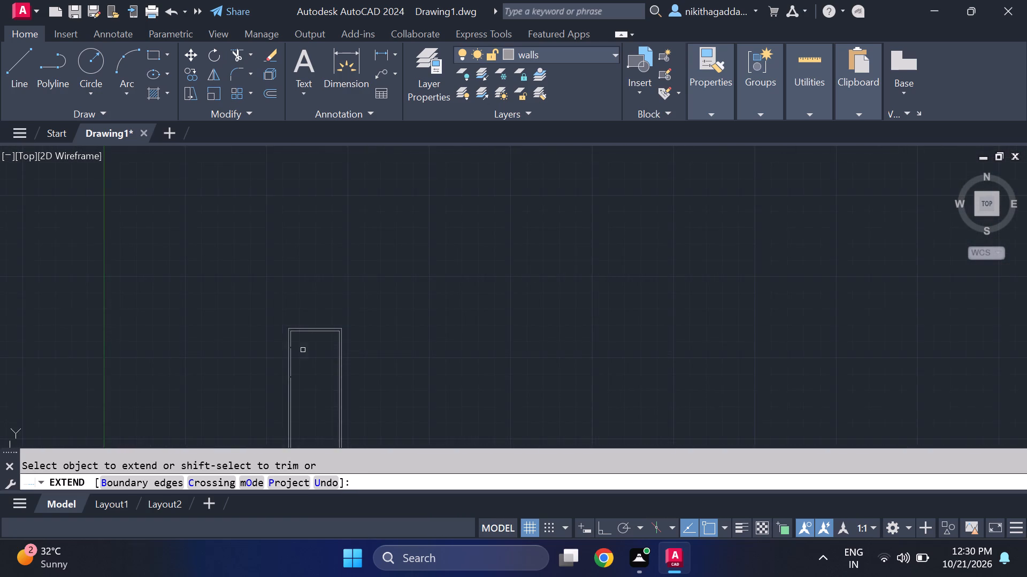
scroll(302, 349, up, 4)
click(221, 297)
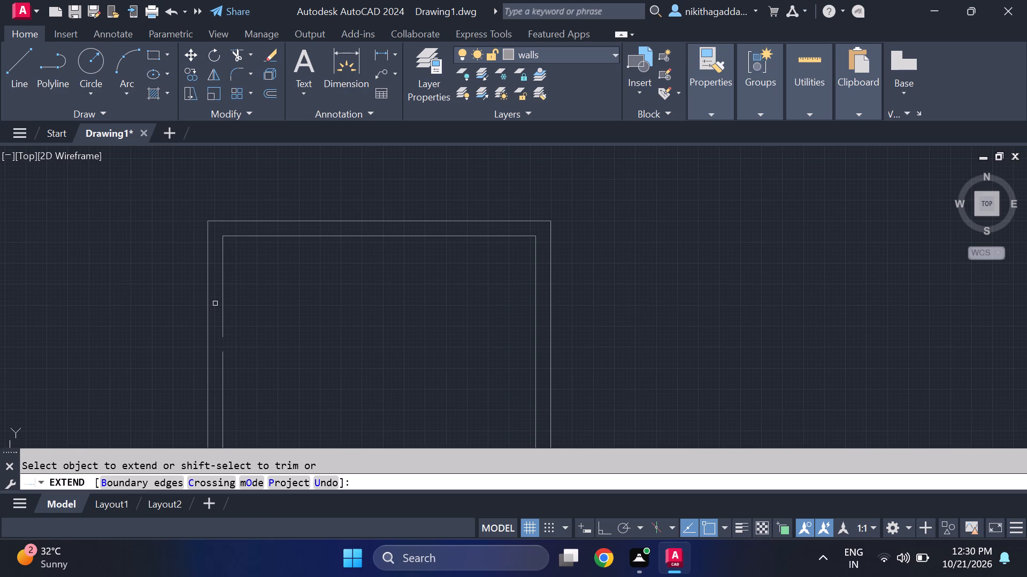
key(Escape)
Erase the inner lines of the top, right and left outer walls, including all broken left segments.
scroll(357, 301, up, 1)
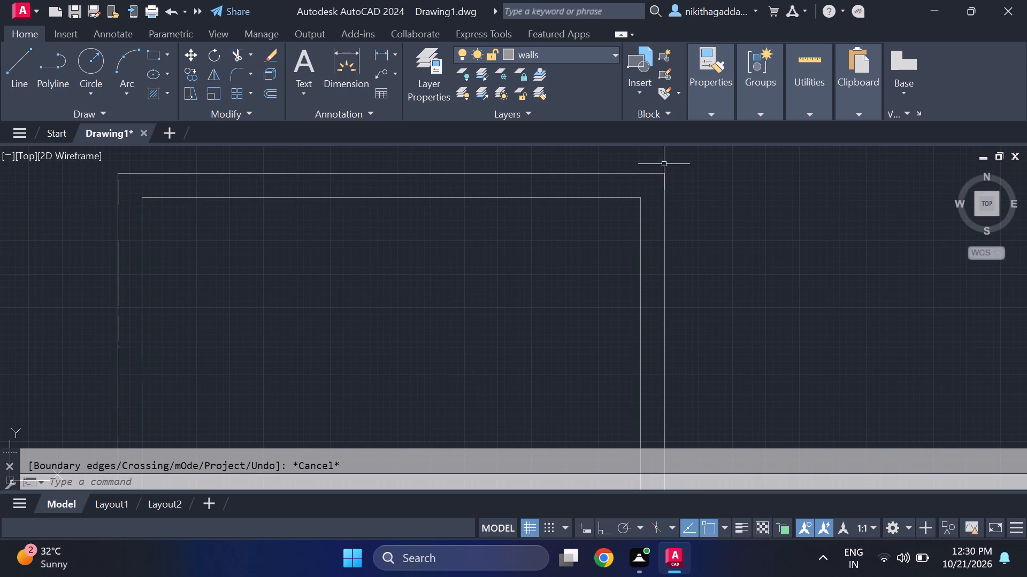
click(654, 180)
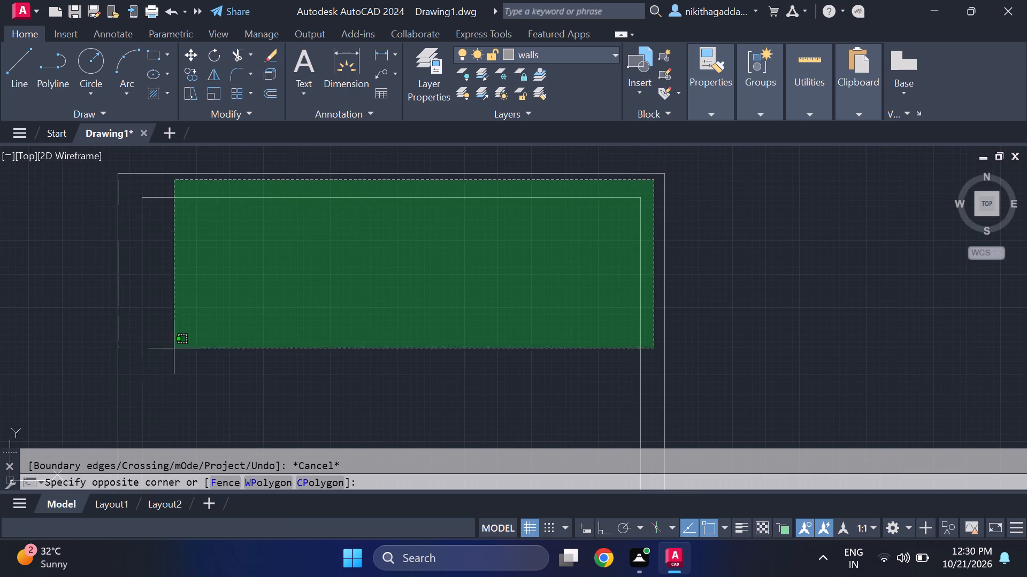
click(131, 374)
key(Delete)
scroll(204, 360, down, 4)
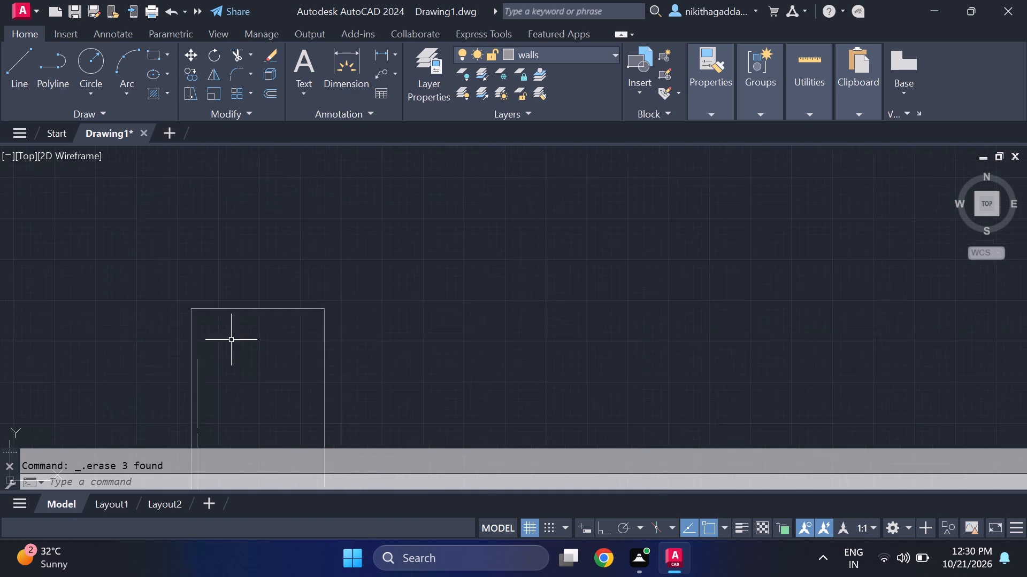
scroll(237, 336, down, 1)
middle_drag(242, 381, 321, 247)
scroll(312, 263, up, 2)
click(306, 270)
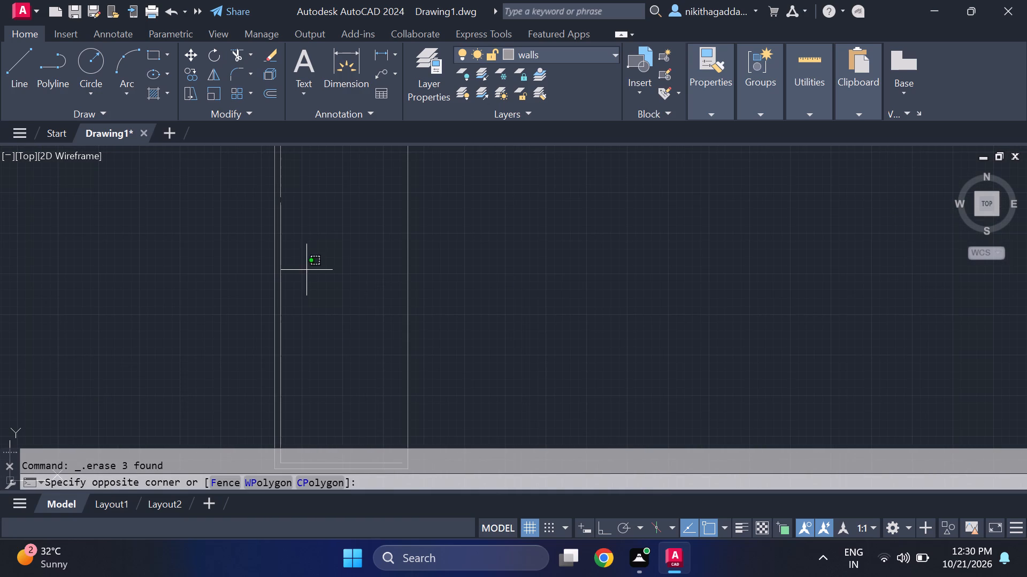
click(282, 315)
click(282, 305)
key(Delete)
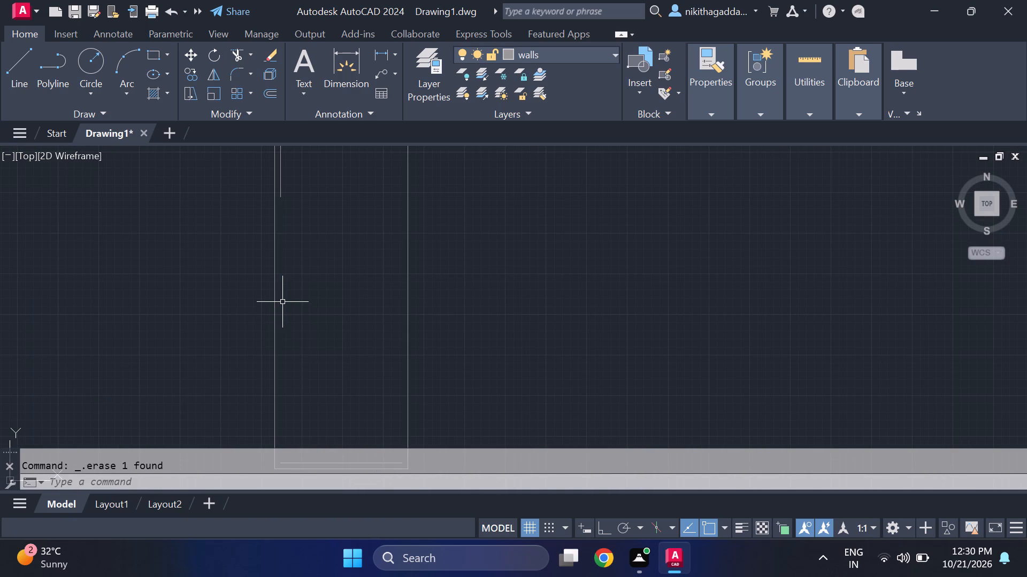
click(281, 166)
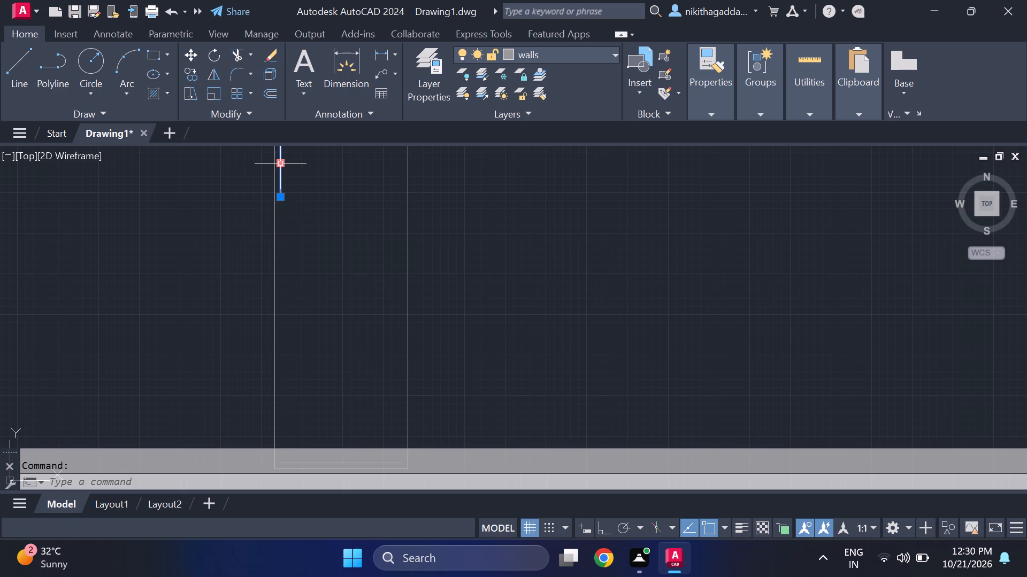
key(Delete)
Erase the inner line of the bottom outer wall, leaving only the outer rectangle.
scroll(282, 168, down, 5)
scroll(279, 201, up, 2)
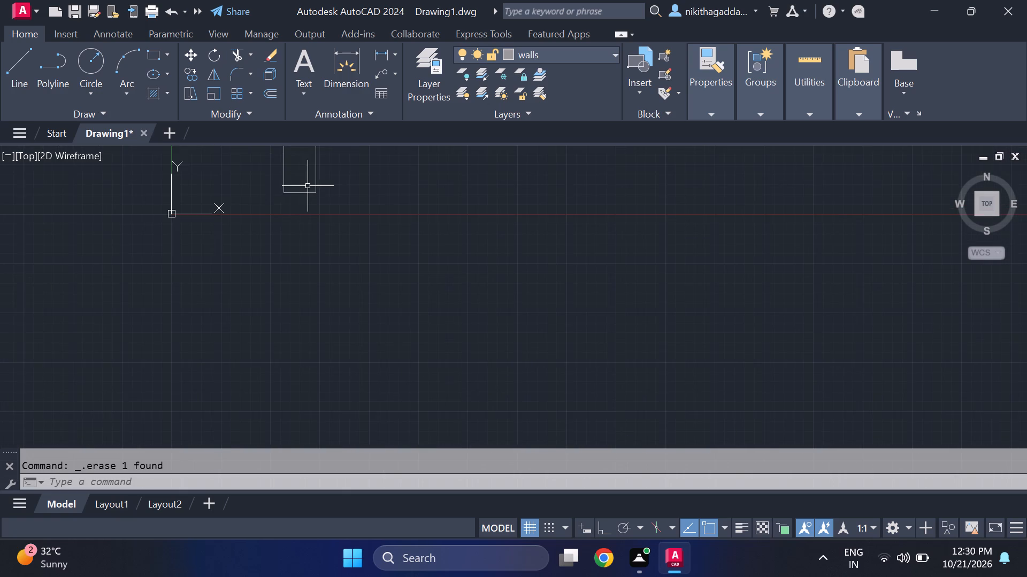
scroll(308, 185, up, 6)
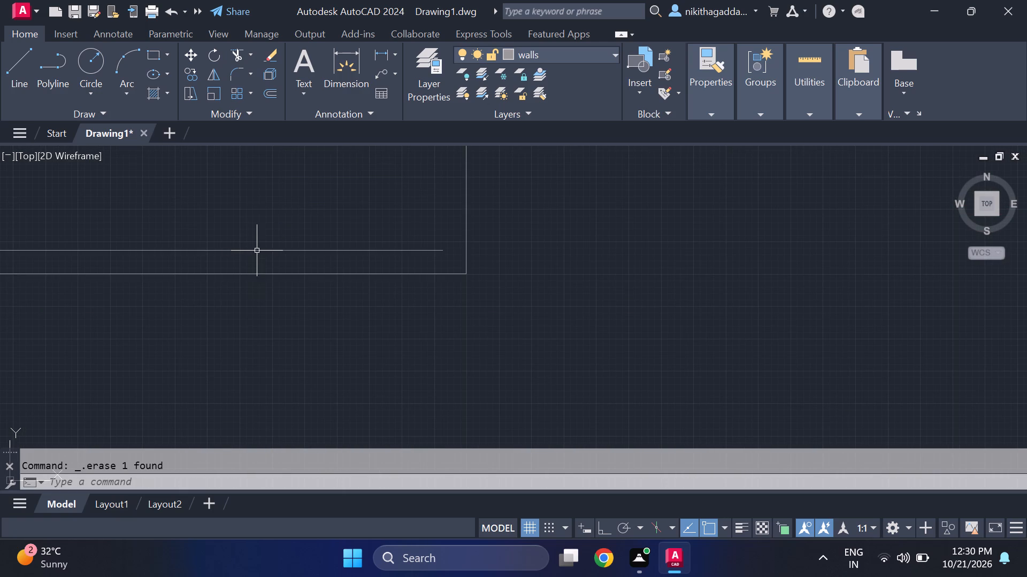
click(257, 248)
key(Delete)
Offset the top line of the outer rectangle 9" inward.
scroll(243, 263, down, 6)
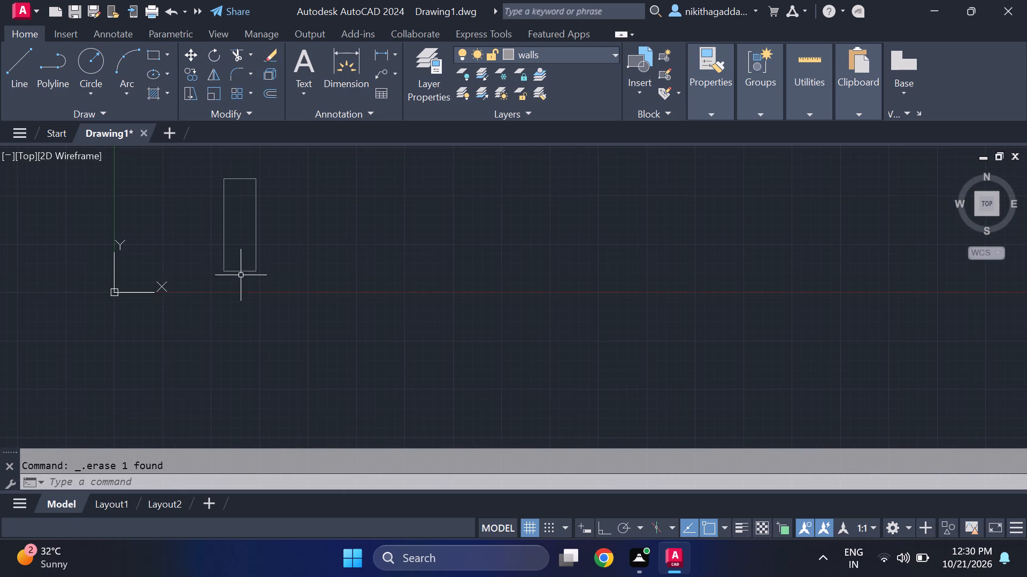
scroll(231, 184, up, 4)
middle_drag(267, 289, 560, 361)
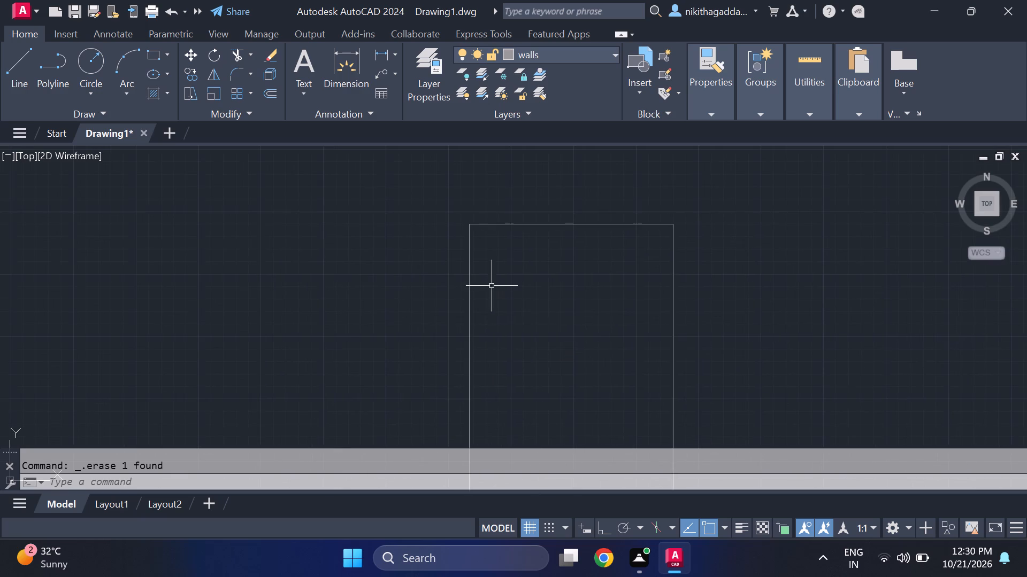
scroll(492, 283, up, 2)
middle_drag(490, 284, 397, 404)
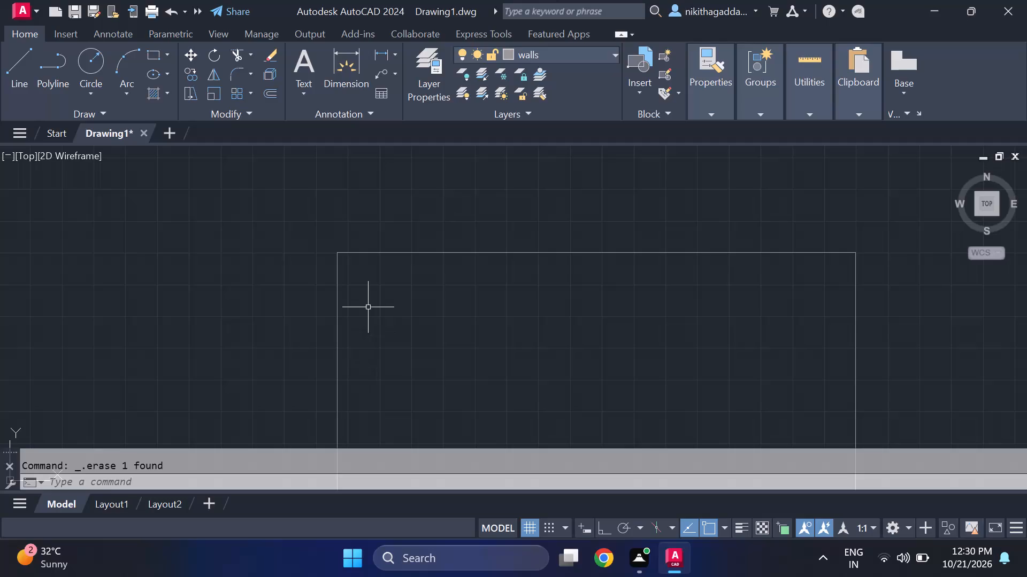
text(of)
key(Return)
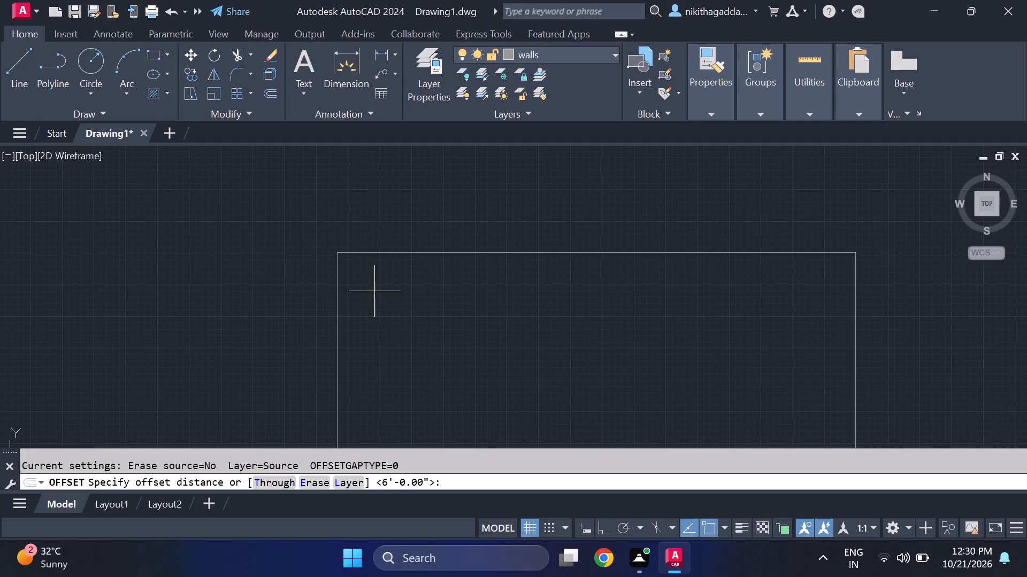
key(9)
key(shift+quotedbl)
key(Return)
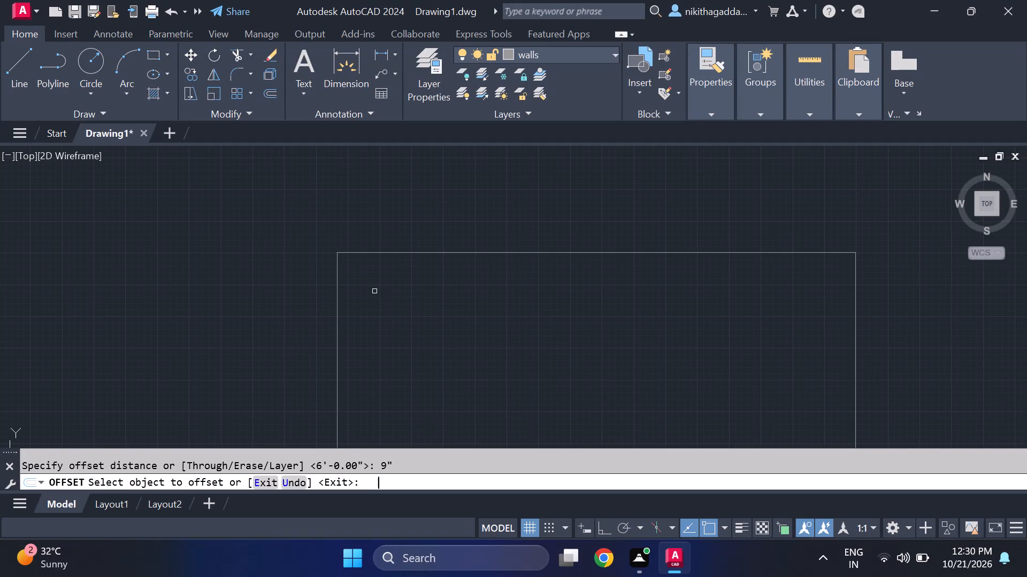
click(405, 252)
click(407, 288)
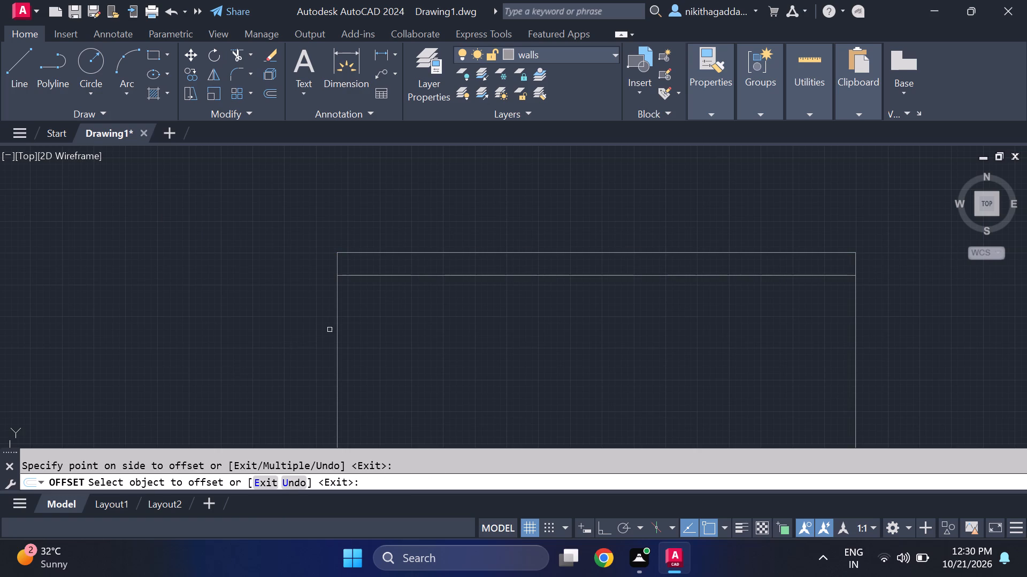
Offset the left, right and bottom lines of the outer rectangle 9" inward.
click(337, 318)
drag(430, 318, 436, 319)
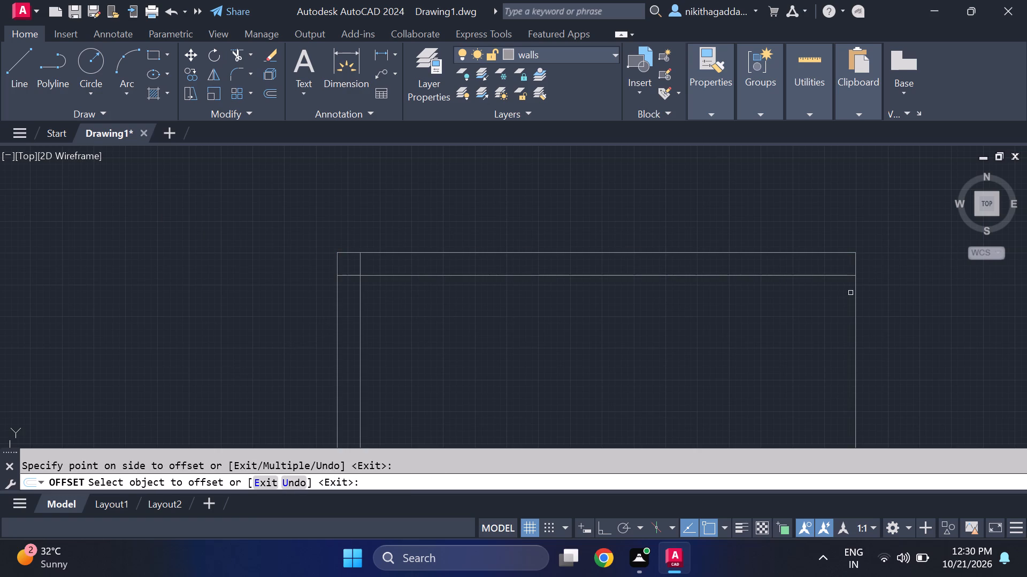
click(855, 290)
click(756, 313)
scroll(701, 290, down, 8)
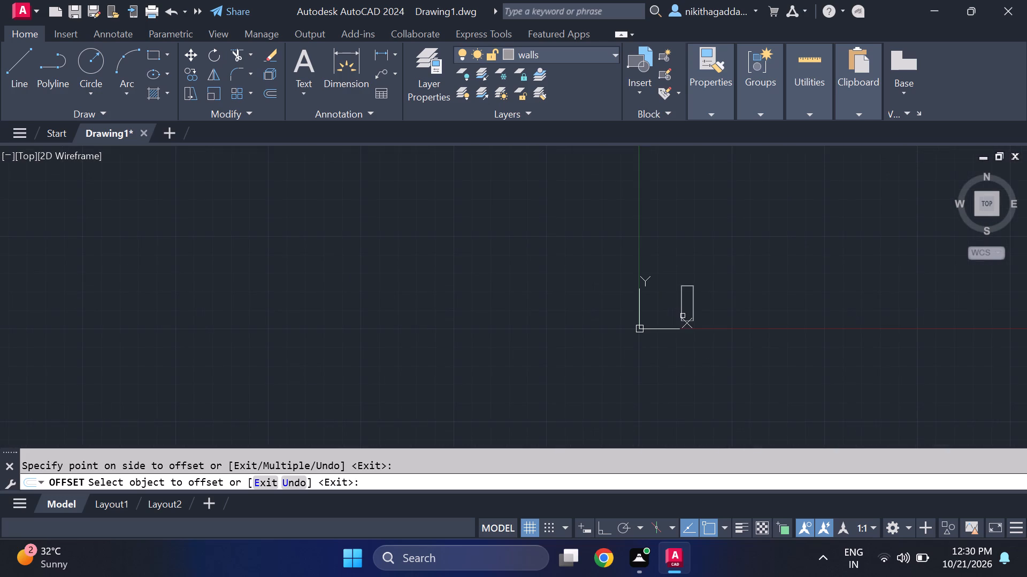
scroll(688, 330, up, 6)
click(634, 334)
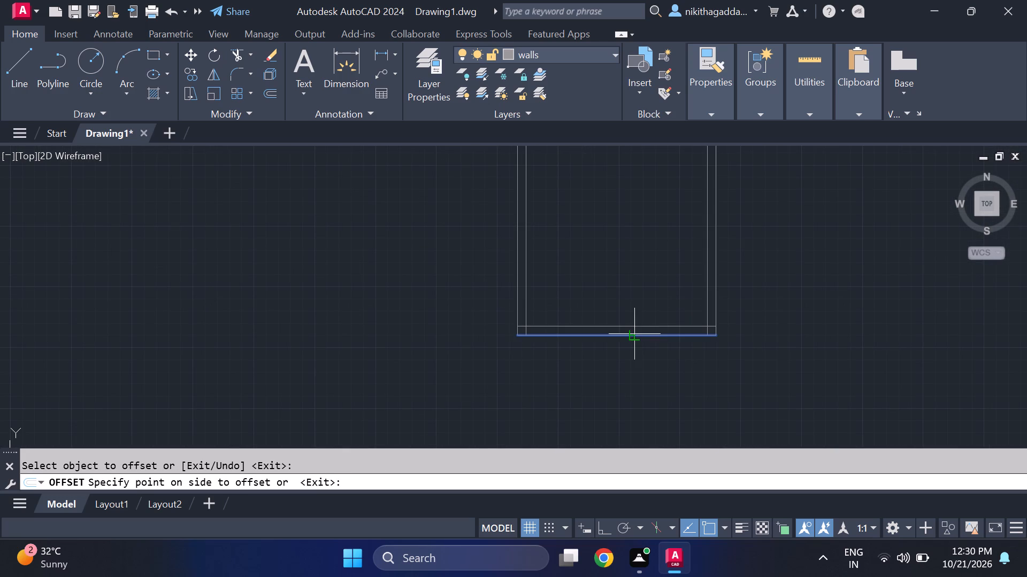
click(632, 304)
key(Escape)
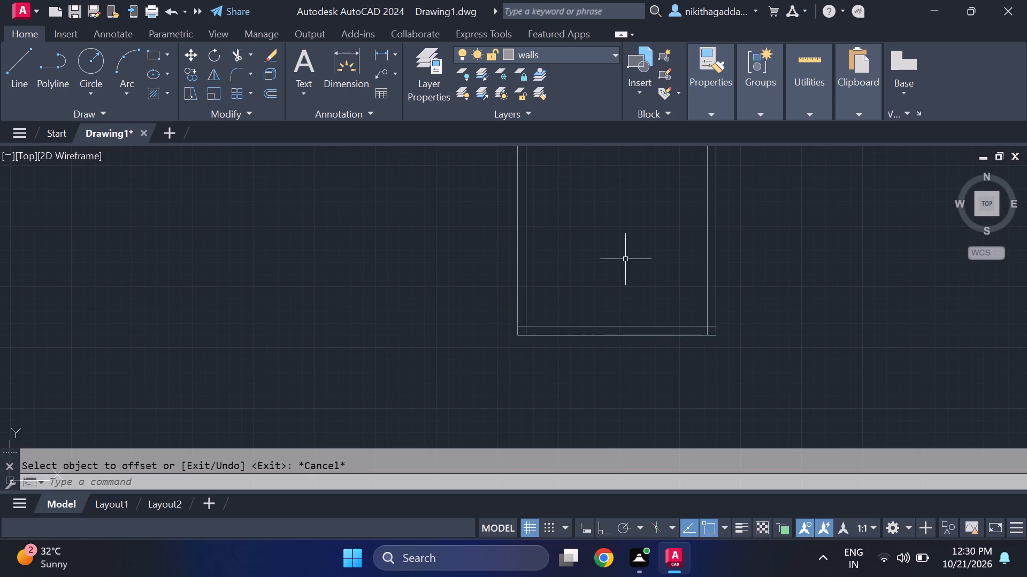
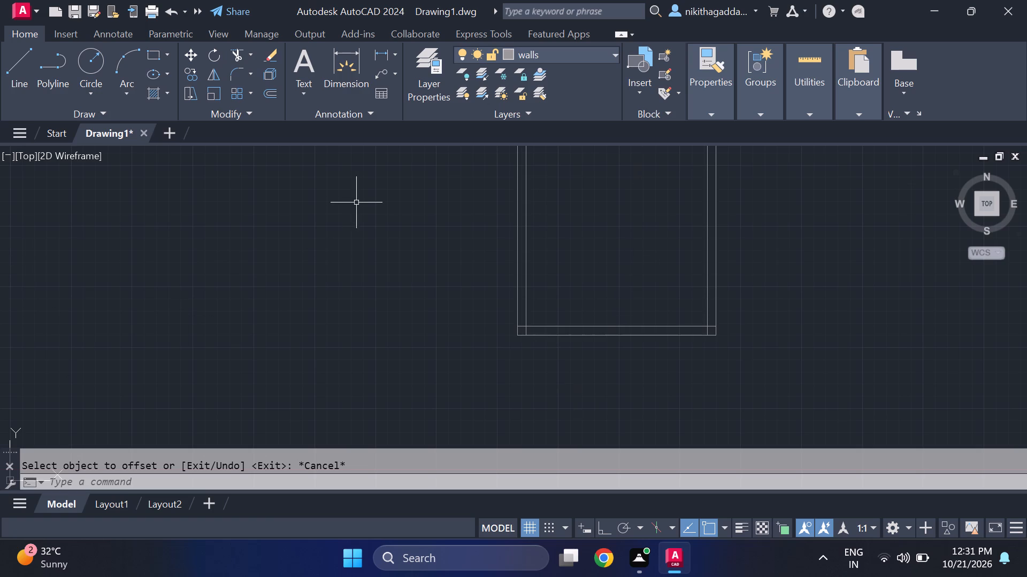
Trim the overlapping ends of the inner wall lines at the two upper corners of the plan.
scroll(536, 260, down, 4)
scroll(555, 230, up, 3)
middle_drag(547, 231, 480, 331)
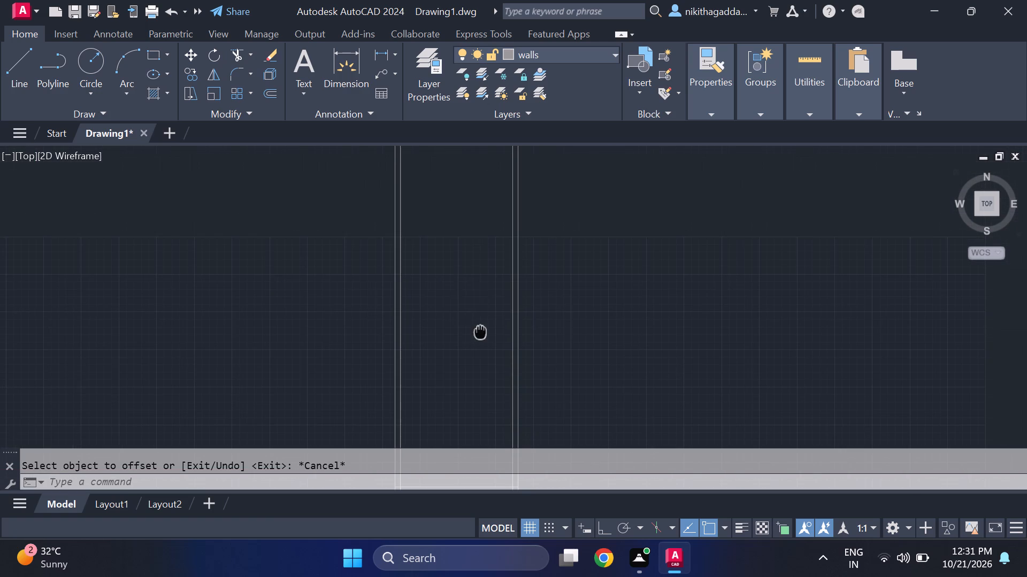
middle_drag(480, 331, 480, 330)
scroll(433, 303, up, 2)
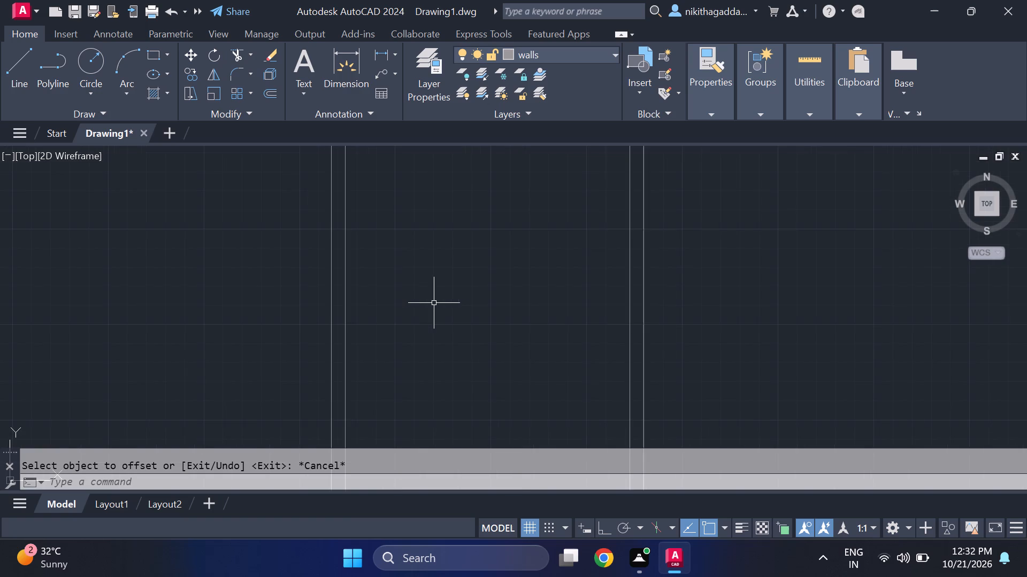
middle_drag(434, 302, 457, 394)
scroll(474, 358, down, 2)
middle_drag(522, 317, 572, 352)
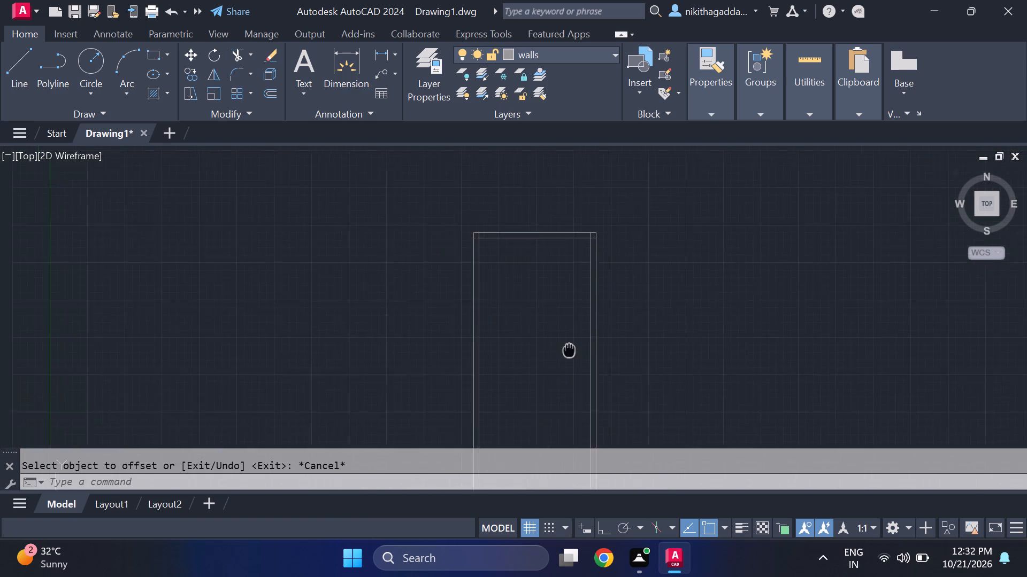
middle_drag(572, 352, 573, 353)
scroll(481, 264, up, 3)
scroll(500, 264, down, 6)
scroll(515, 255, up, 6)
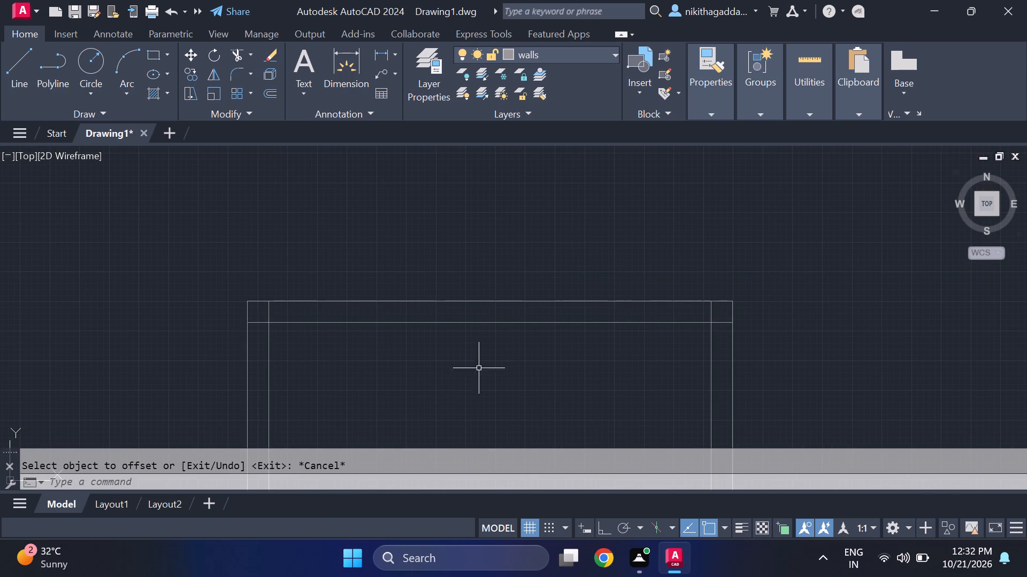
text(tr)
key(Return)
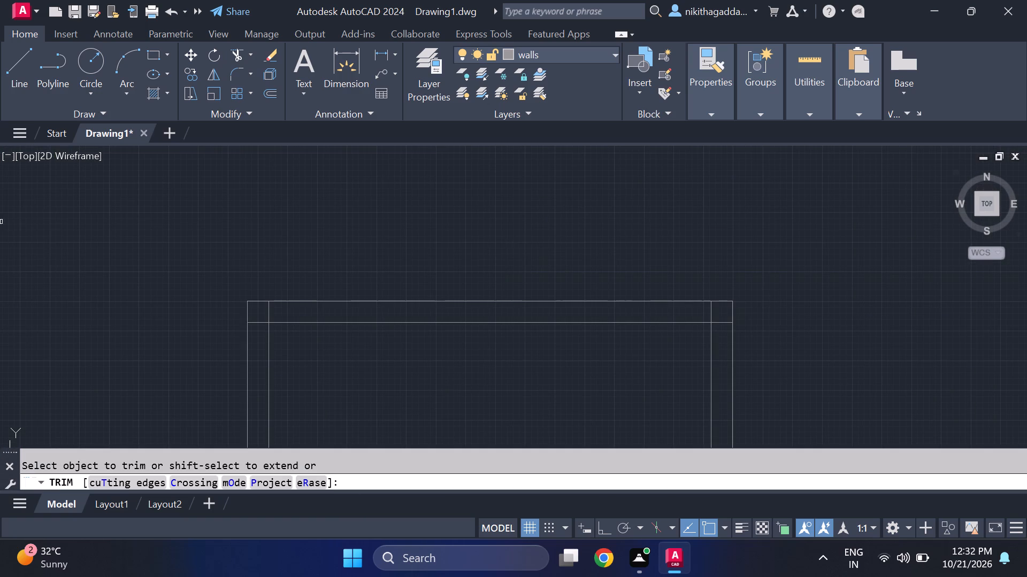
scroll(274, 314, up, 3)
drag(272, 305, 230, 369)
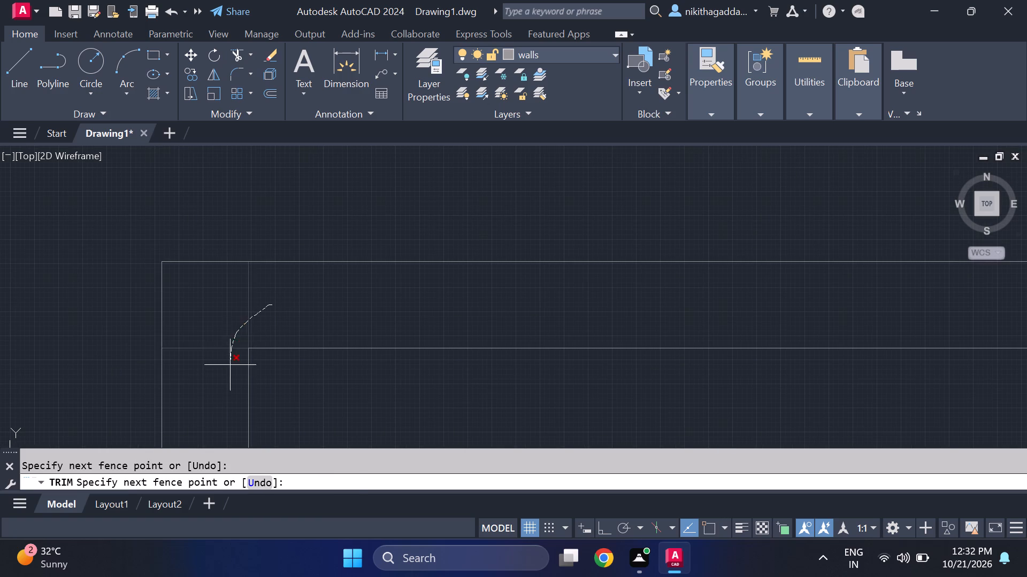
drag(230, 369, 230, 371)
scroll(303, 268, down, 6)
scroll(472, 282, up, 6)
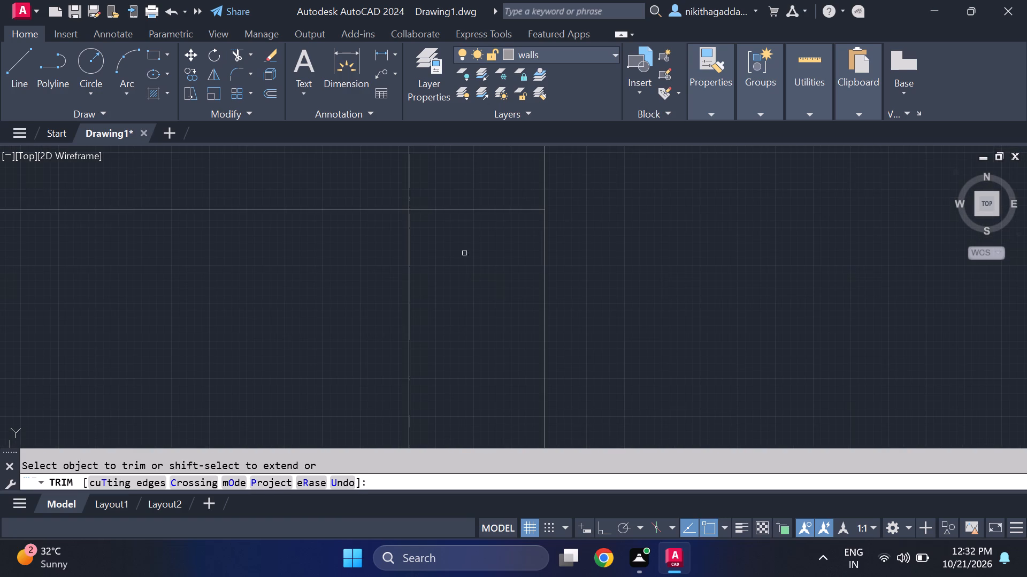
click(465, 208)
click(407, 168)
Trim the overlapping ends of the inner wall lines at the two lower corners of the plan.
scroll(406, 177, down, 7)
middle_drag(365, 303, 357, 177)
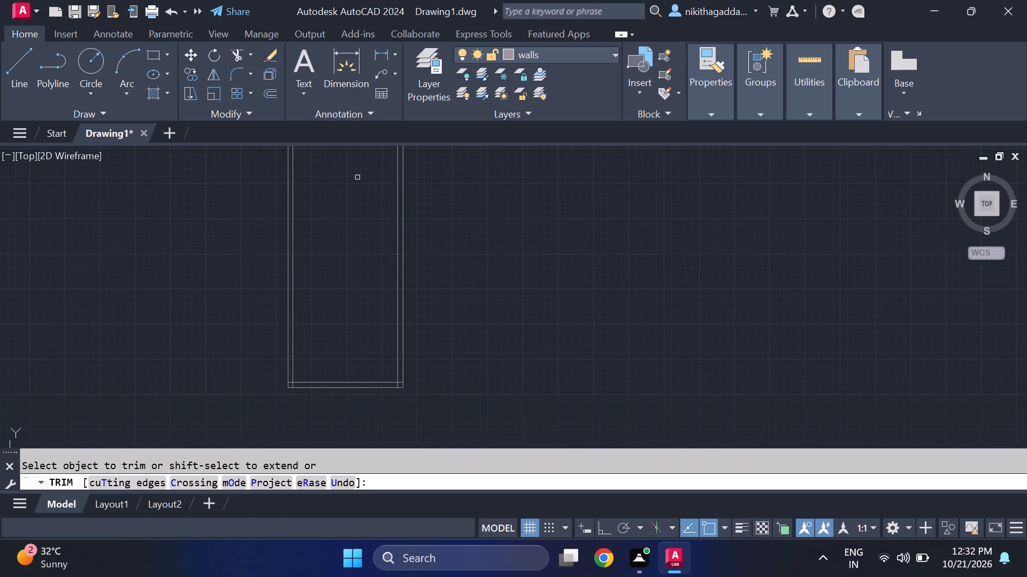
scroll(309, 298, up, 4)
scroll(313, 332, down, 8)
scroll(308, 337, up, 6)
scroll(331, 251, up, 2)
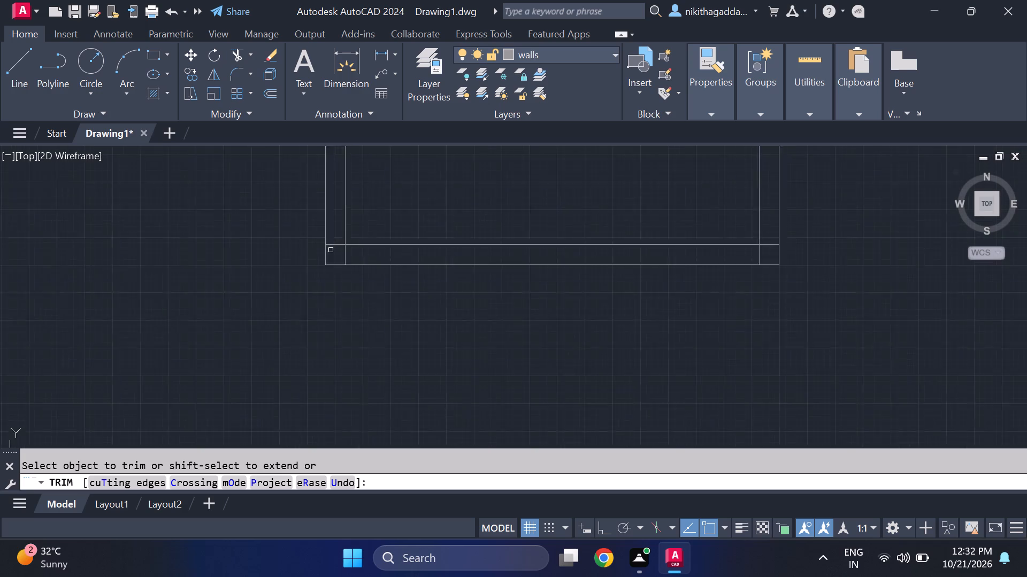
scroll(331, 250, up, 3)
click(342, 212)
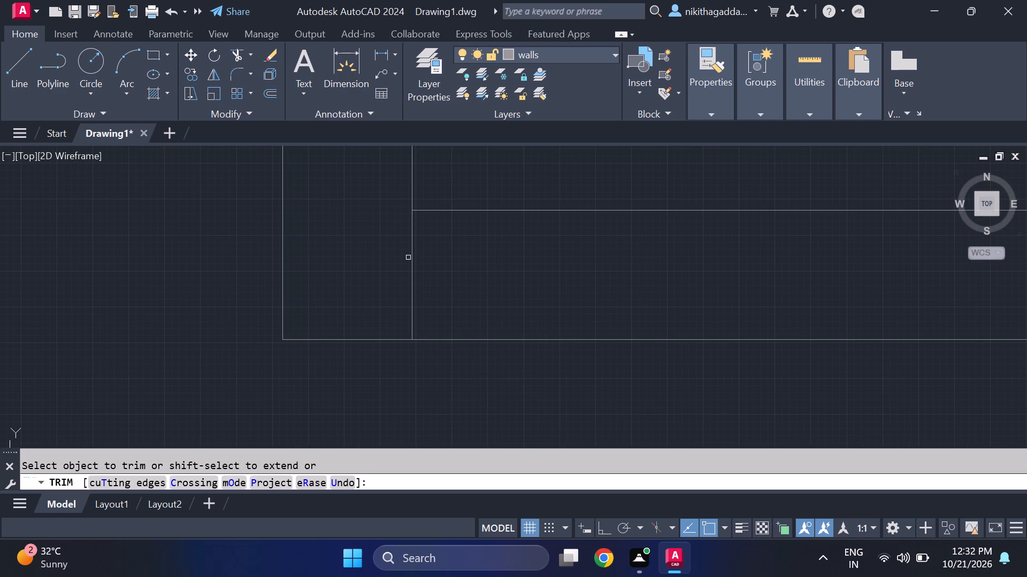
click(411, 256)
scroll(445, 246, down, 7)
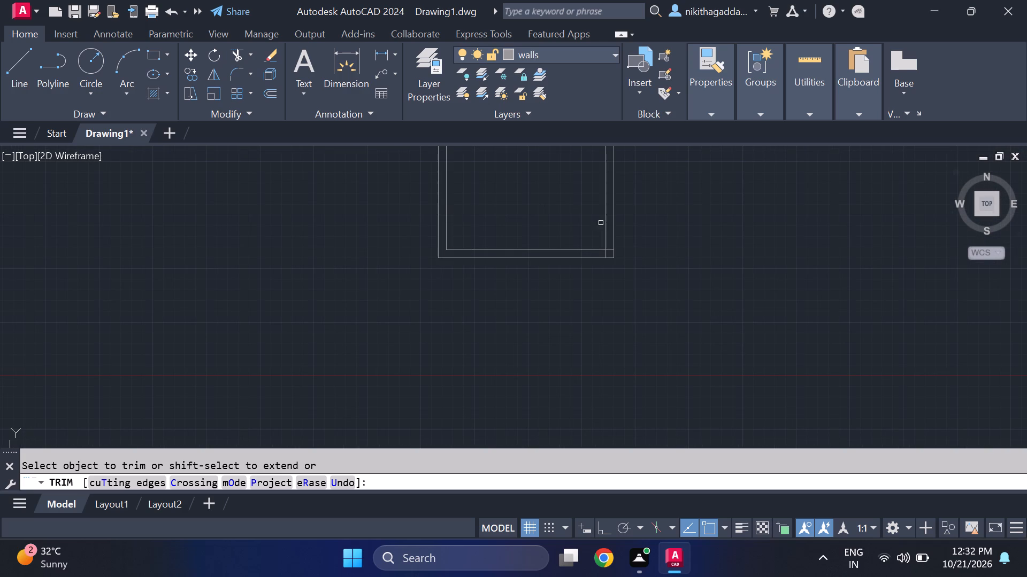
scroll(606, 256, up, 5)
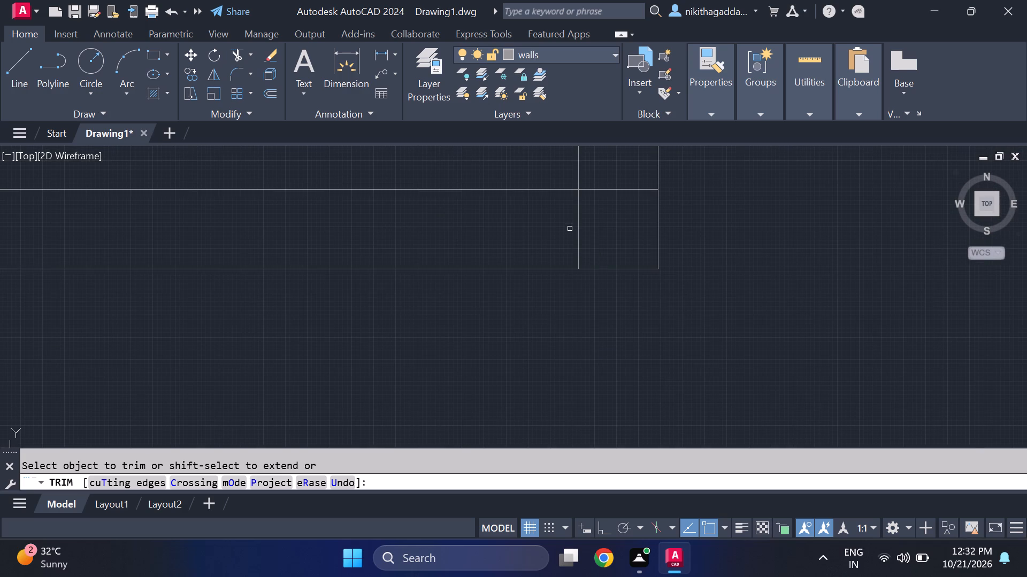
click(578, 219)
click(592, 187)
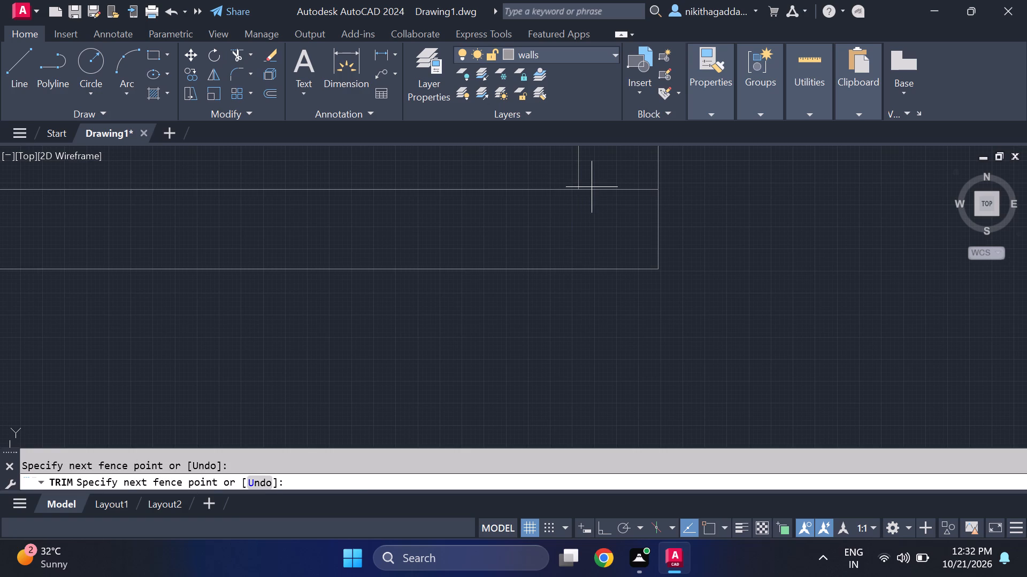
click(592, 199)
scroll(577, 221, down, 7)
middle_drag(561, 198, 507, 304)
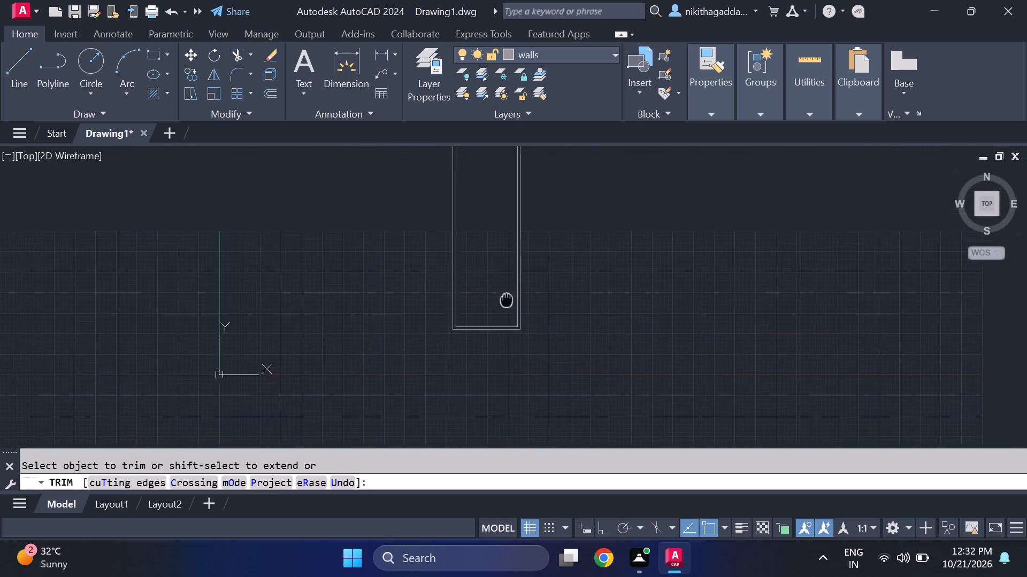
middle_drag(507, 304, 508, 373)
middle_drag(513, 291, 467, 325)
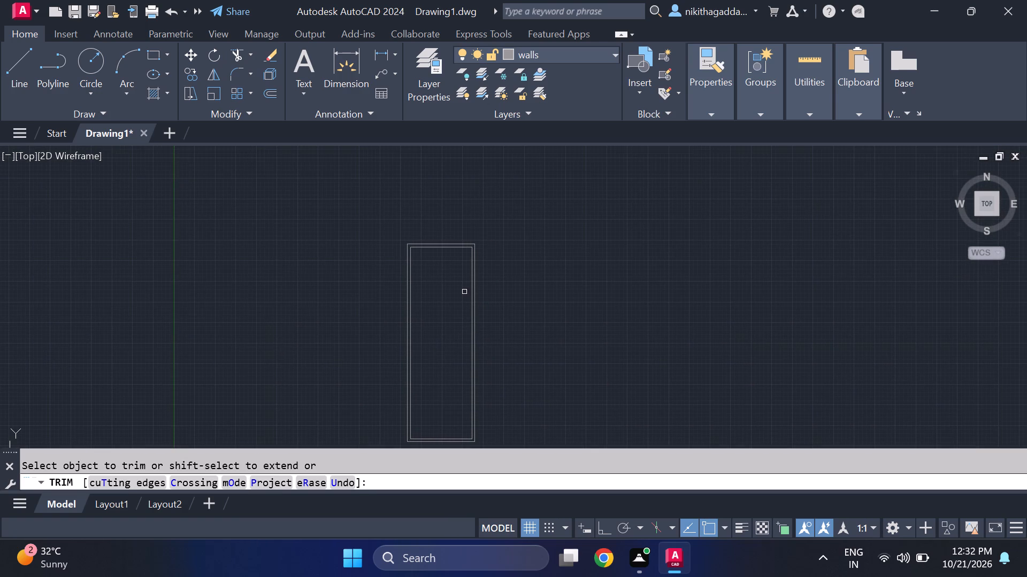
scroll(464, 291, up, 6)
scroll(464, 291, down, 7)
scroll(444, 262, up, 5)
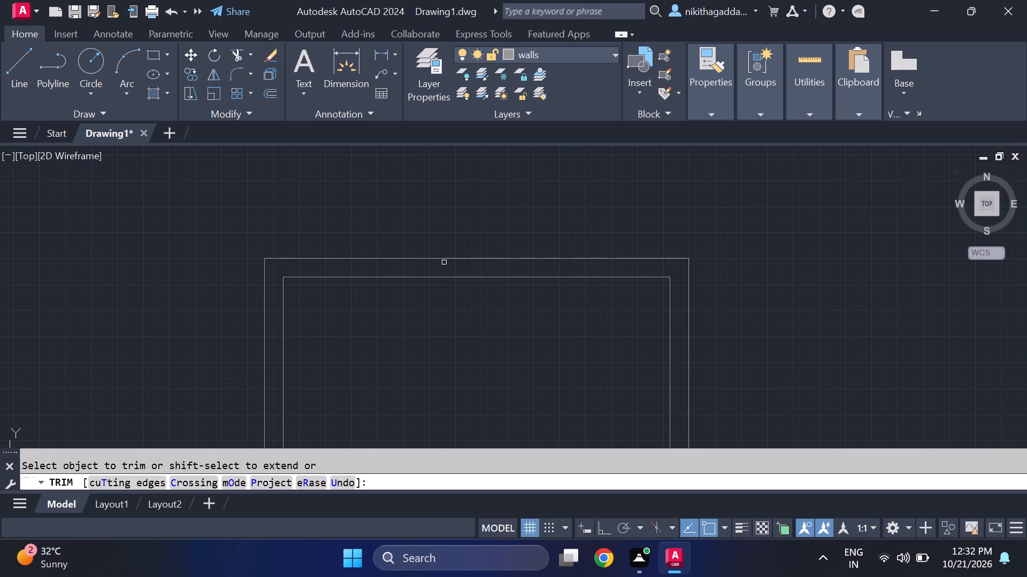
key(Escape)
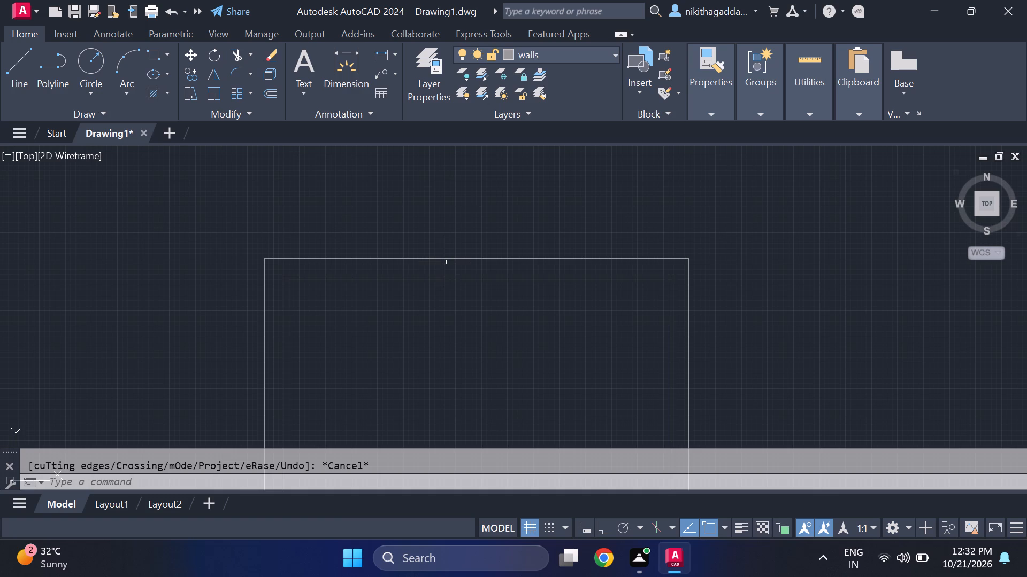
Offset the inner line of the left outer wall 4'6" into the plan.
text(of)
key(Return)
text(4'6")
key(Return)
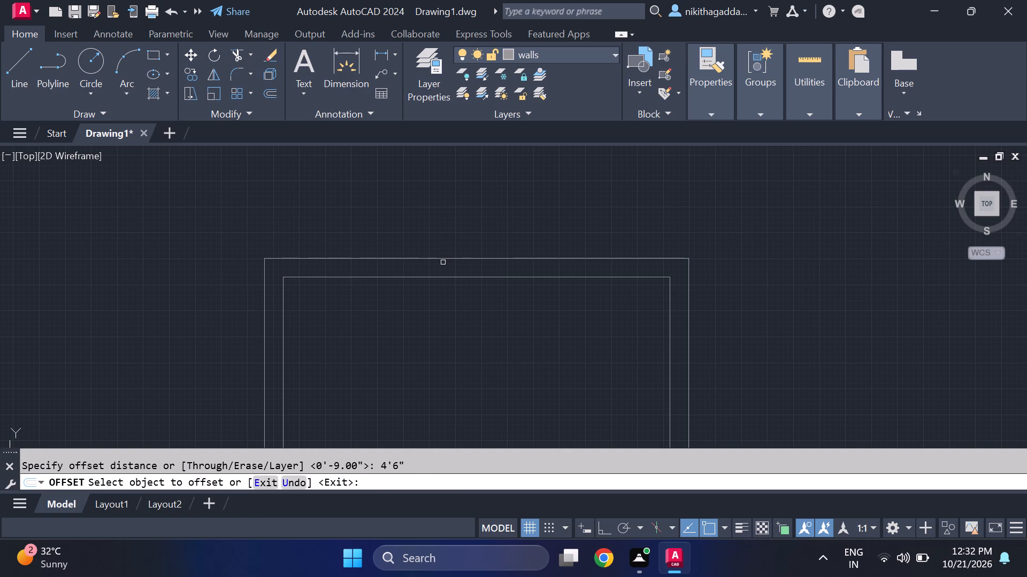
click(284, 352)
click(444, 321)
key(Escape)
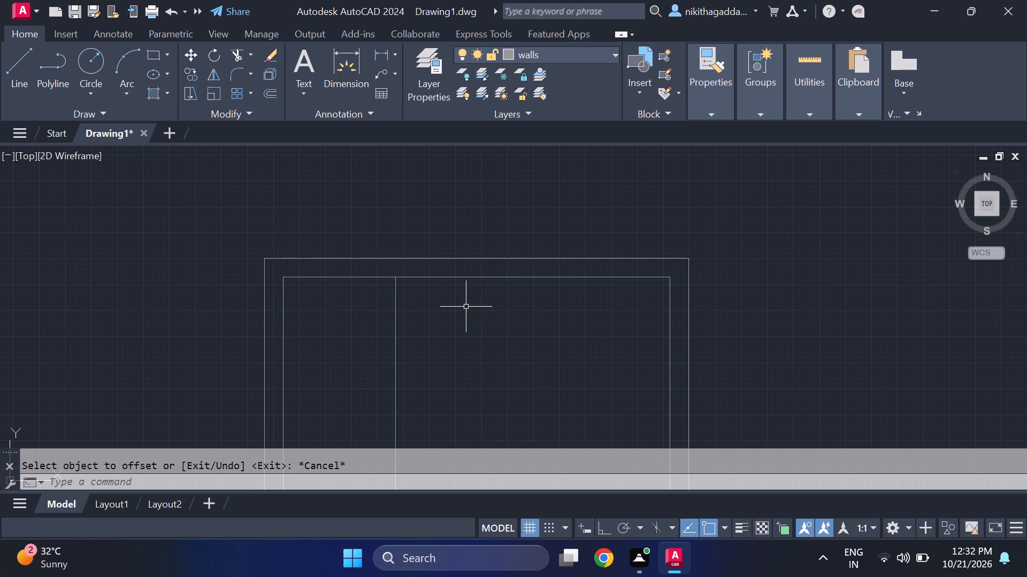
Offset the new vertical partition line 4.5" to the right to give the partition wall its thickness.
text(of)
key(Return)
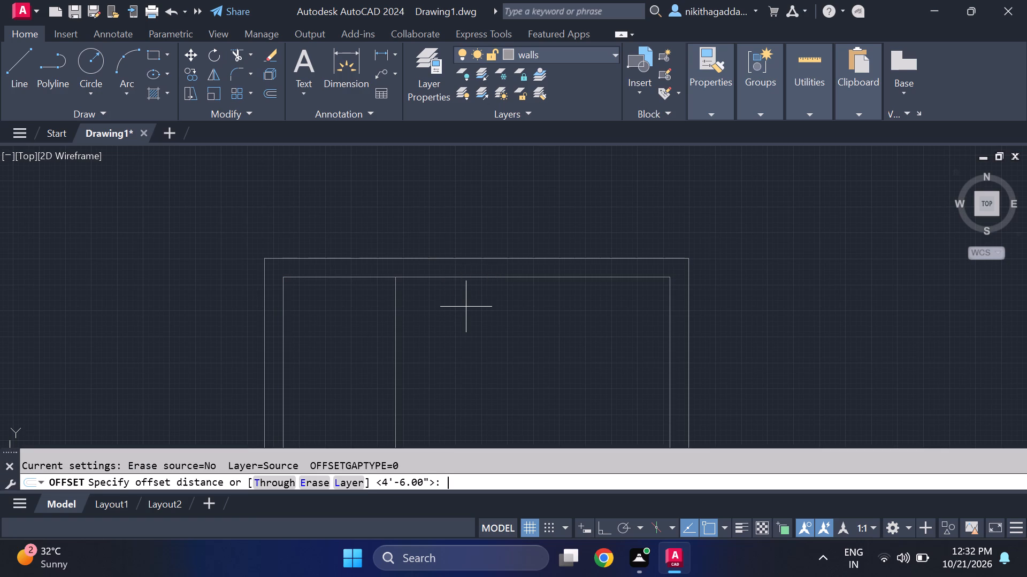
text(4.5)
key(shift+quotedbl)
key(Return)
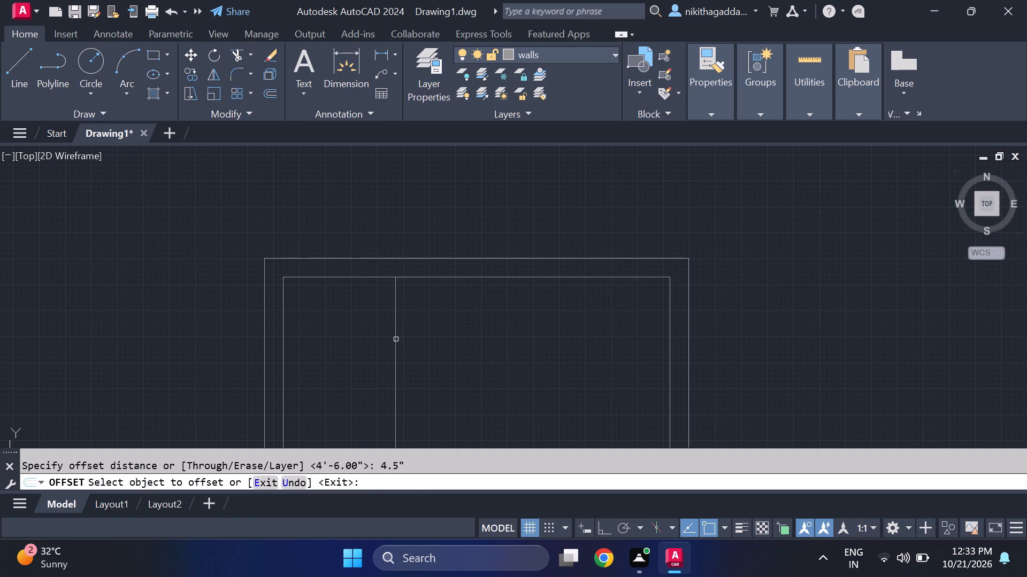
click(399, 339)
click(390, 339)
click(395, 326)
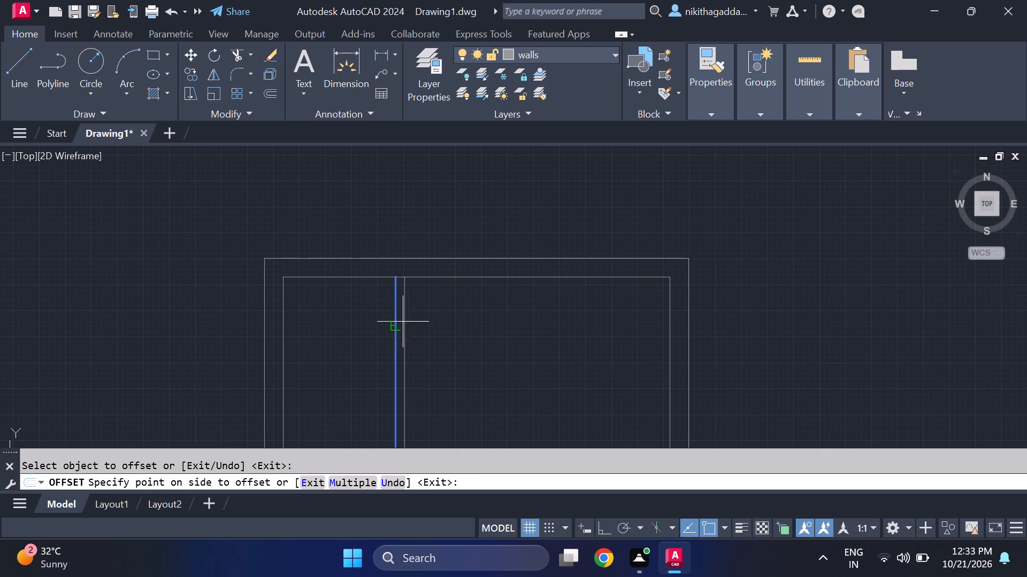
click(424, 322)
key(Escape)
key(grave)
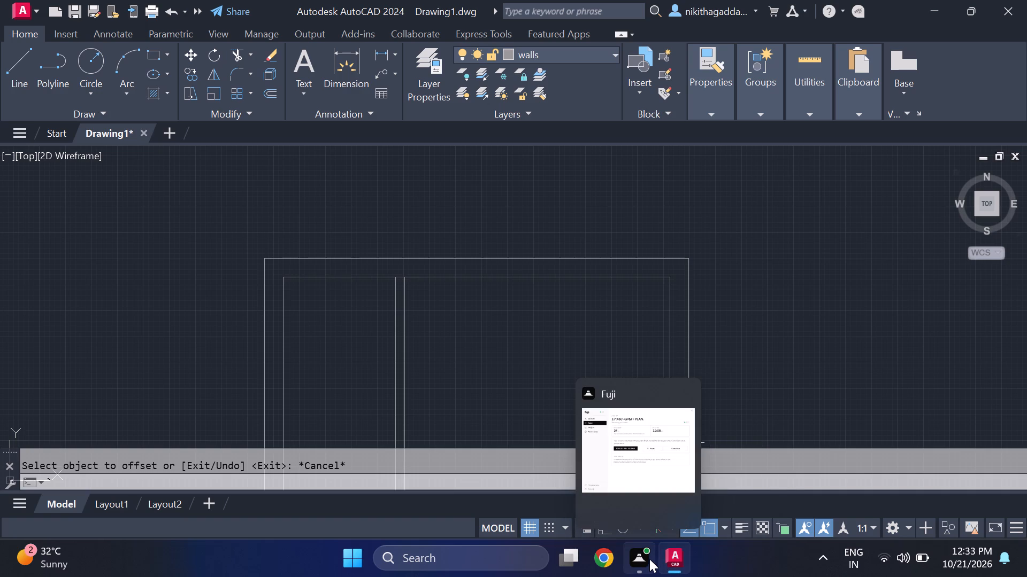
Offset the inner line of the top outer wall 5' down into the plan.
scroll(543, 397, down, 6)
scroll(536, 324, up, 1)
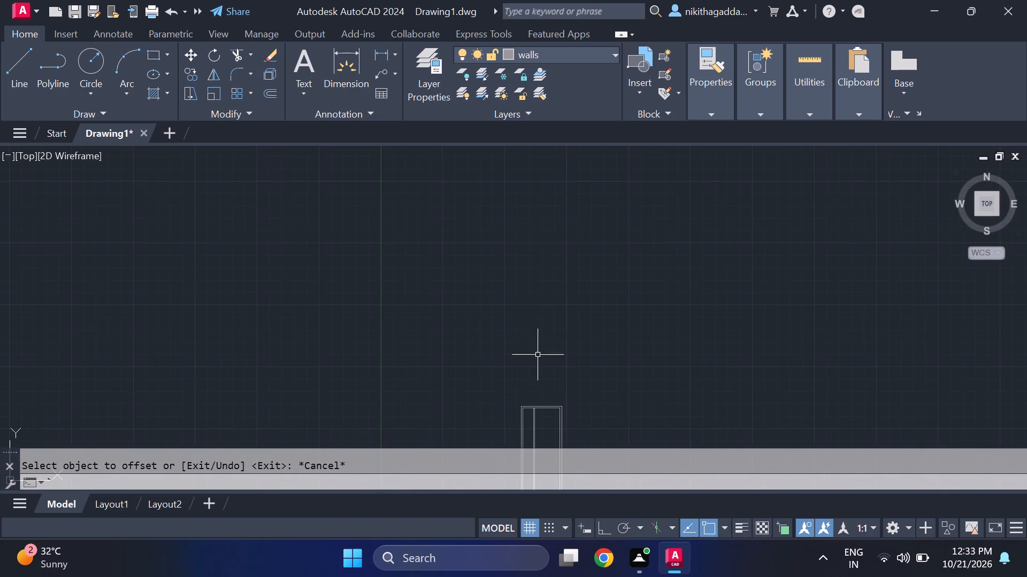
middle_drag(547, 369, 507, 164)
scroll(515, 193, up, 4)
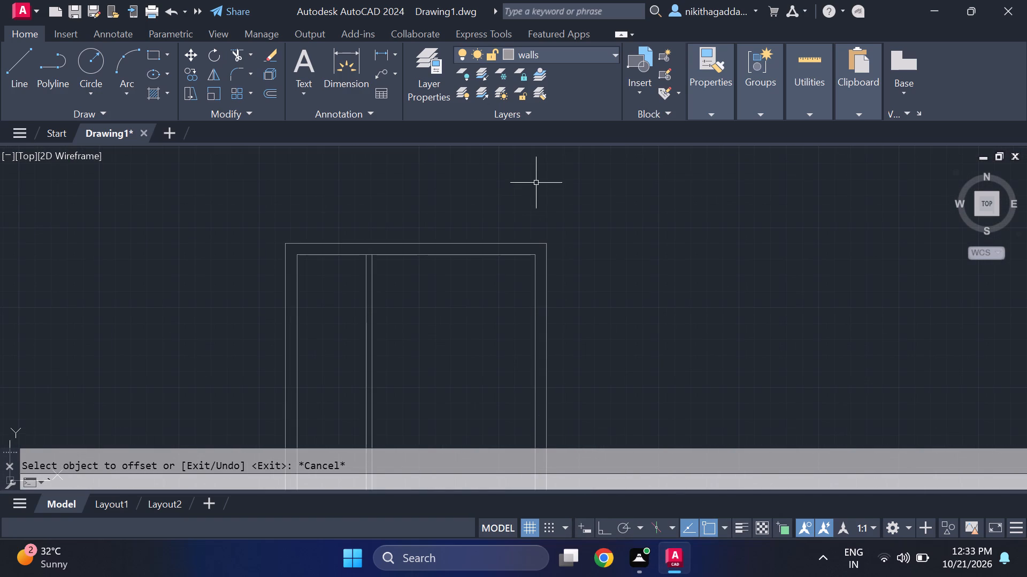
scroll(499, 215, down, 3)
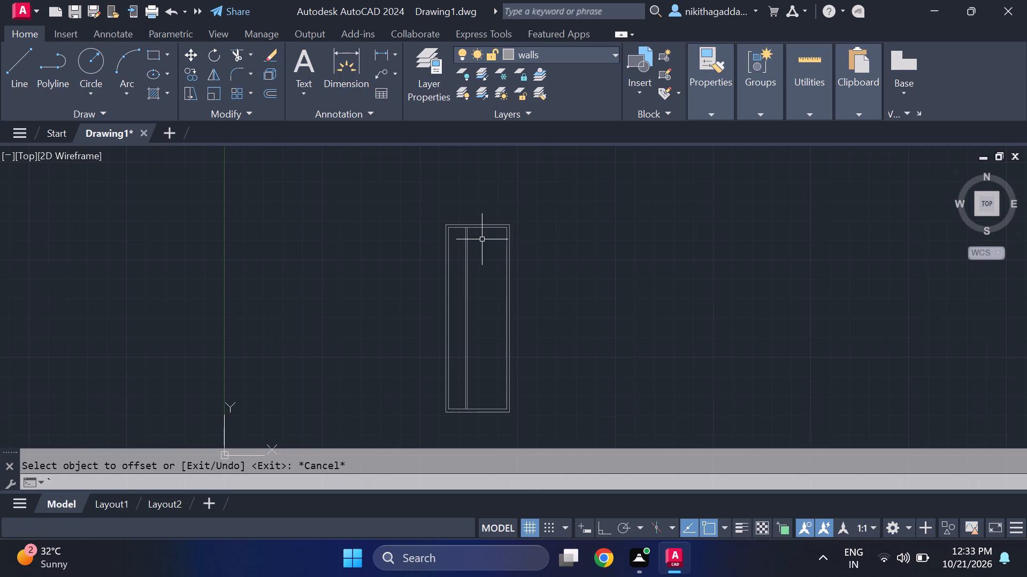
scroll(493, 233, up, 2)
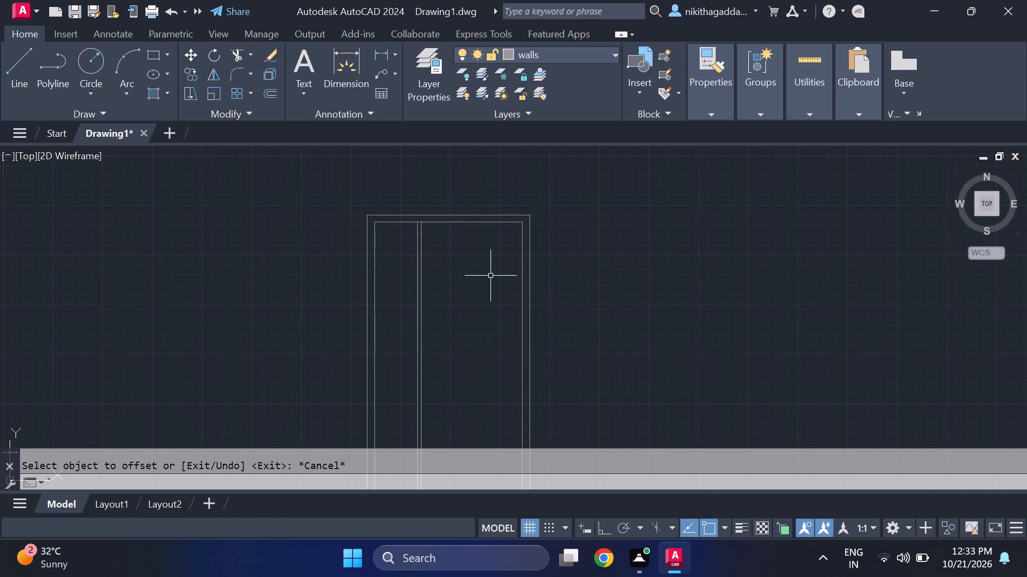
scroll(429, 250, up, 1)
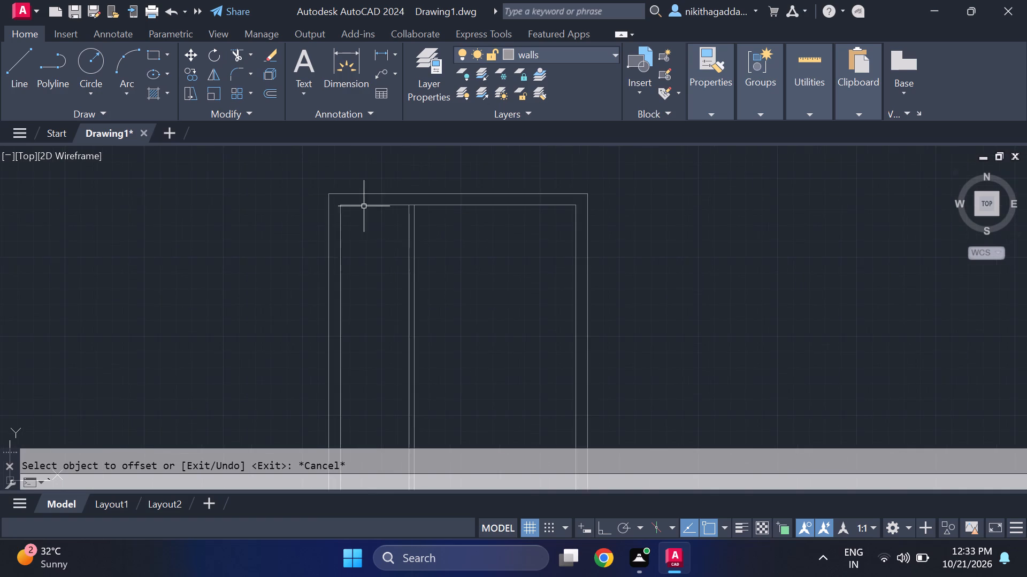
scroll(354, 206, up, 1)
middle_drag(350, 230, 358, 301)
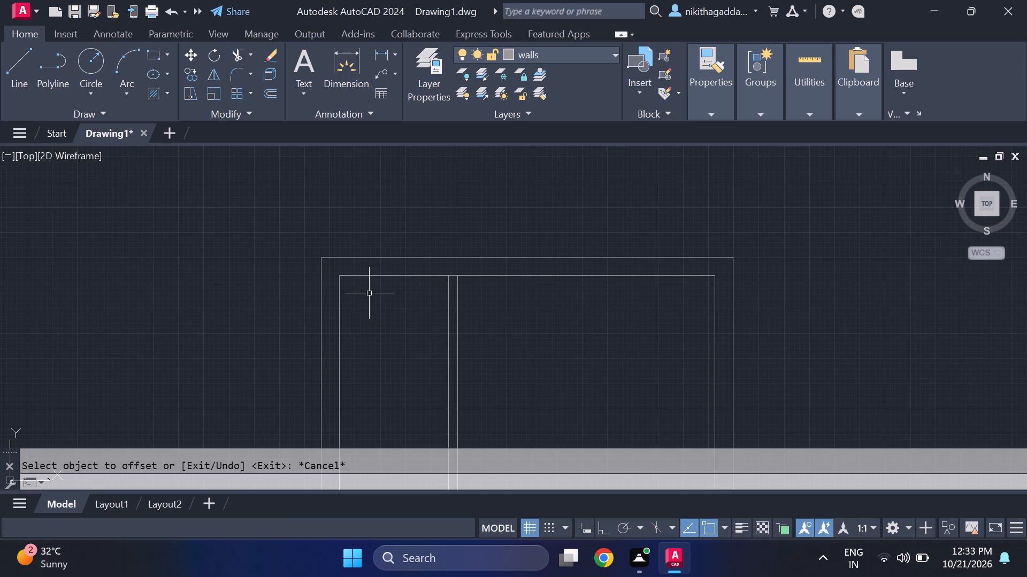
text(of)
key(Return)
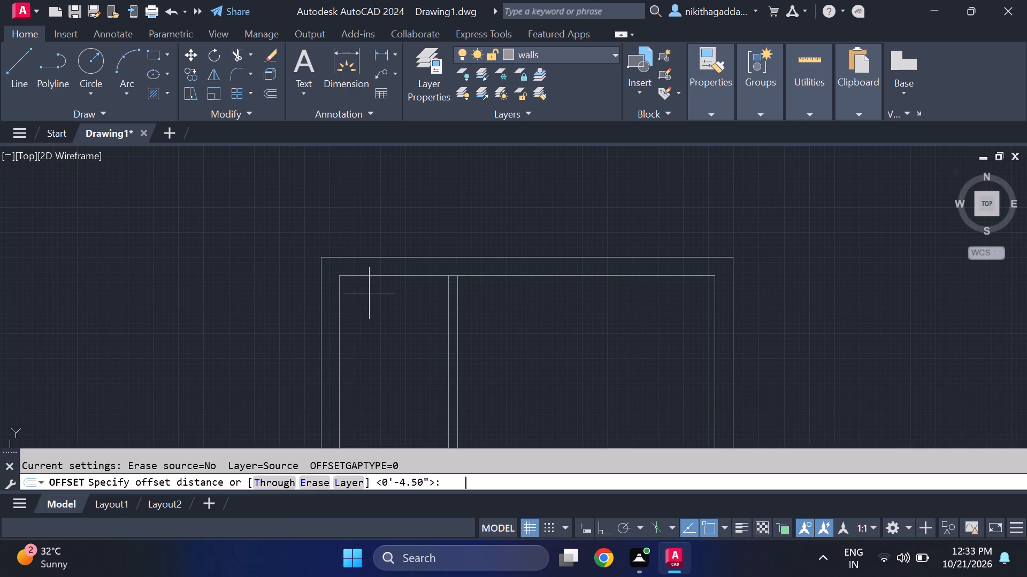
text(5')
key(Return)
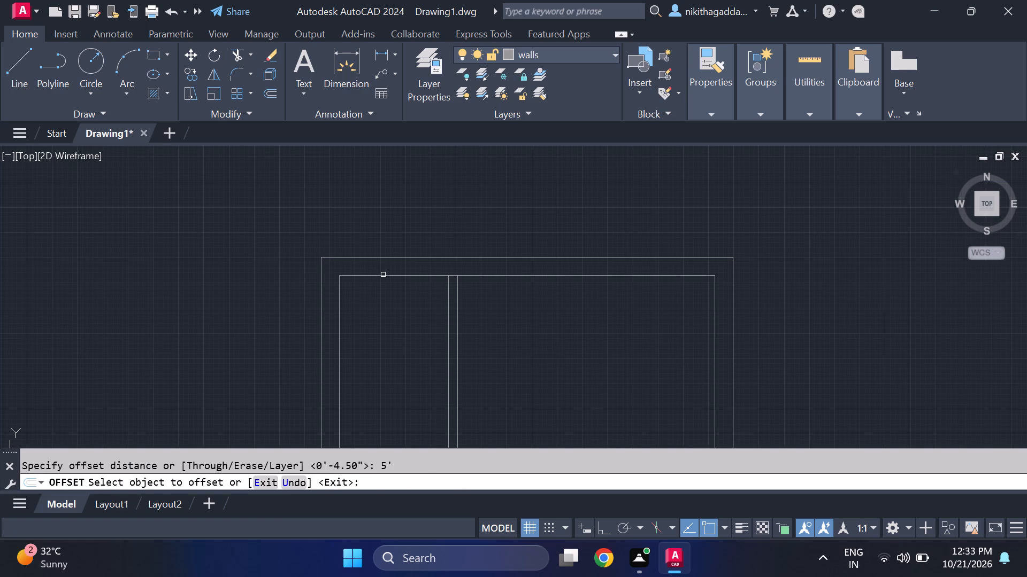
click(385, 275)
scroll(390, 336, down, 3)
scroll(397, 373, up, 3)
click(385, 357)
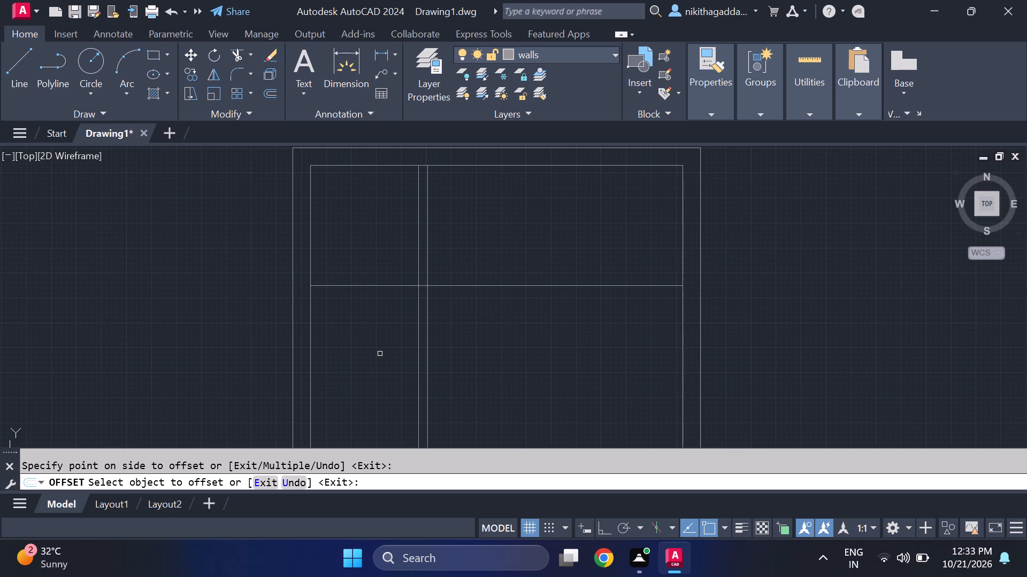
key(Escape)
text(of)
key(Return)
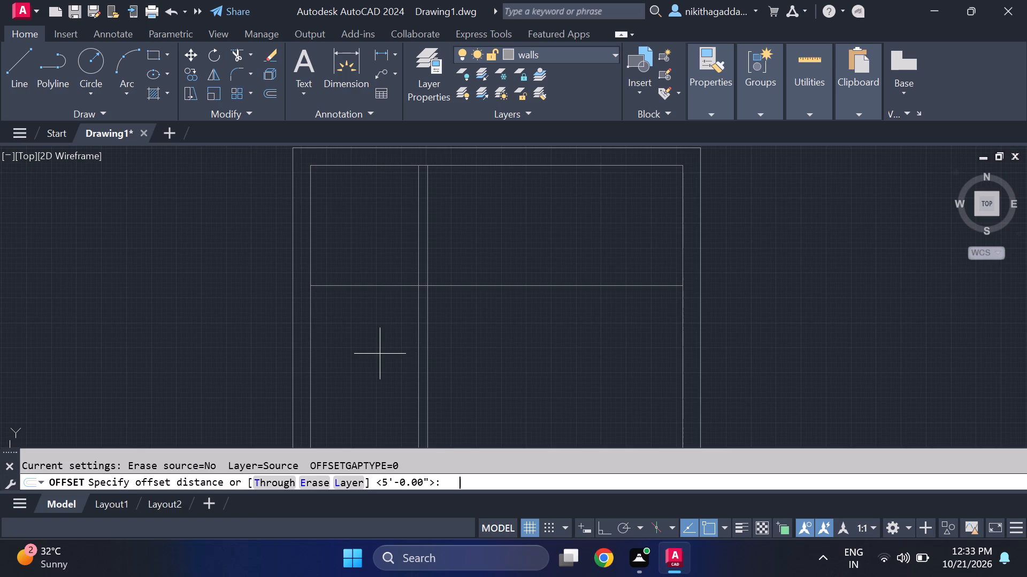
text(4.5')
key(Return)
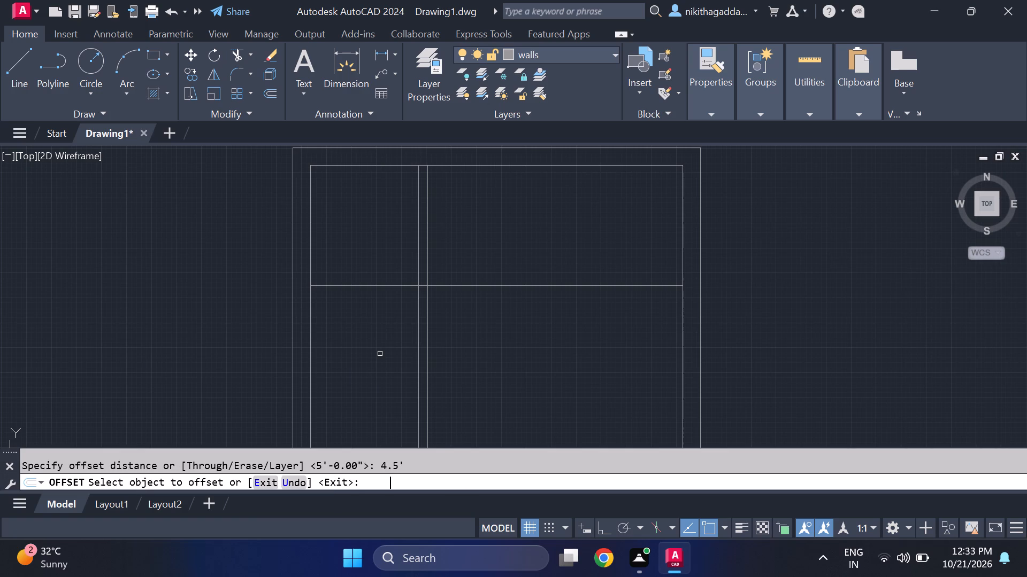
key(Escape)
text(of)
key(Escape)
Offset the horizontal partition line below the top outer wall 4.5" down to give that partition its thickness.
text(of)
key(Return)
text(4.5")
key(Return)
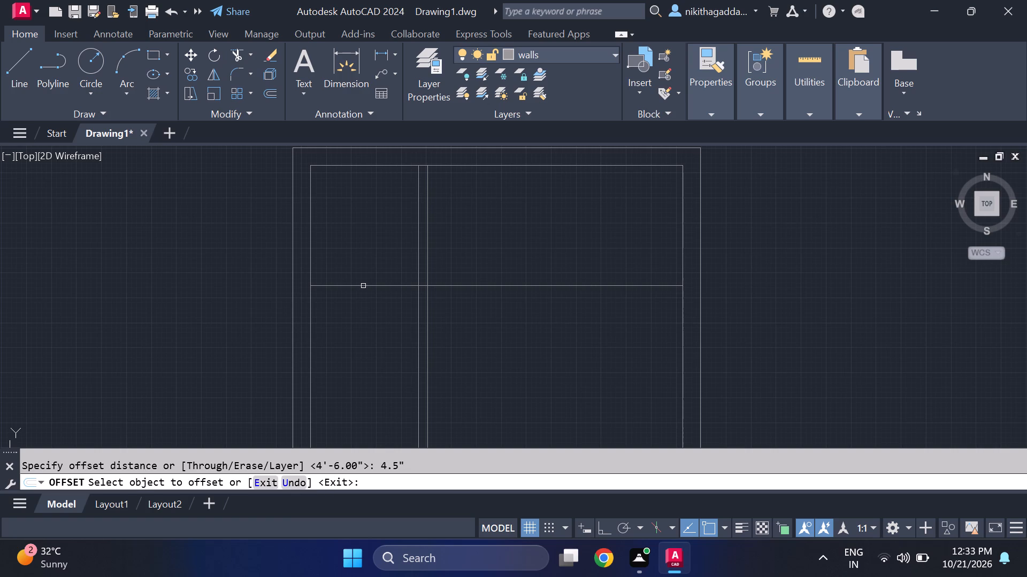
click(363, 286)
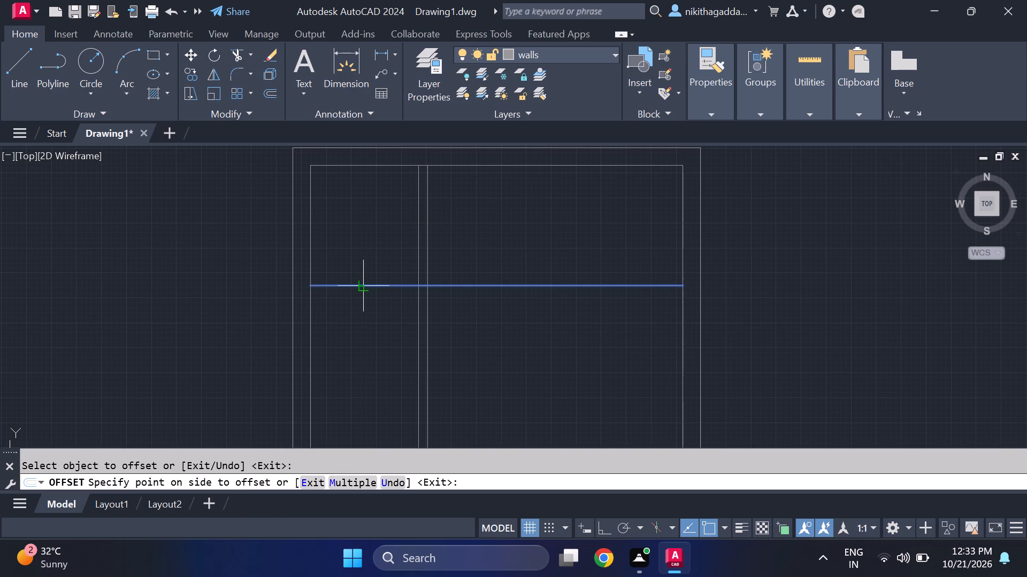
click(366, 360)
key(Escape)
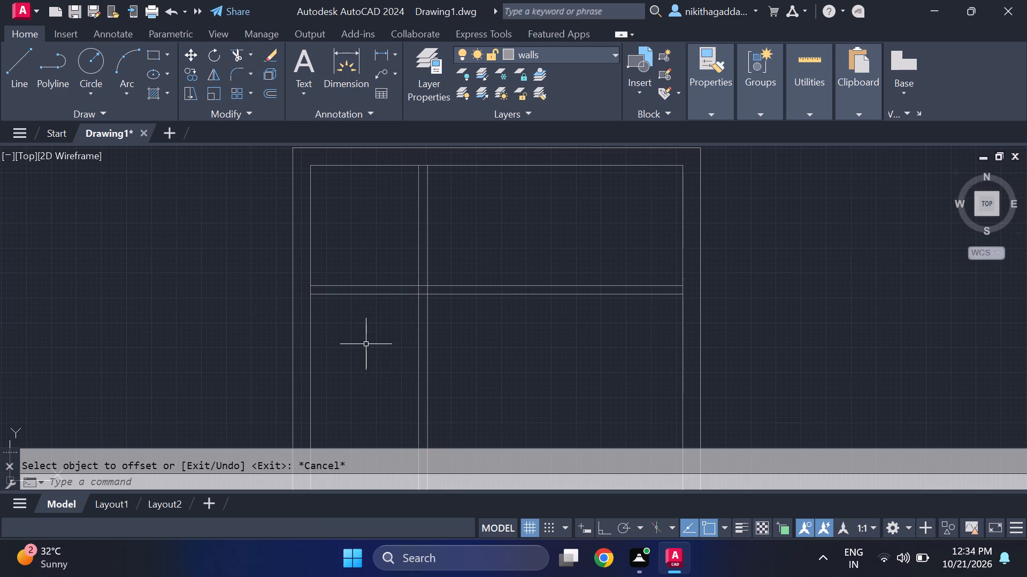
Offset the lower line of the first horizontal partition wall 8'6" down into the plan.
text(of)
key(Return)
text(8'6")
key(Return)
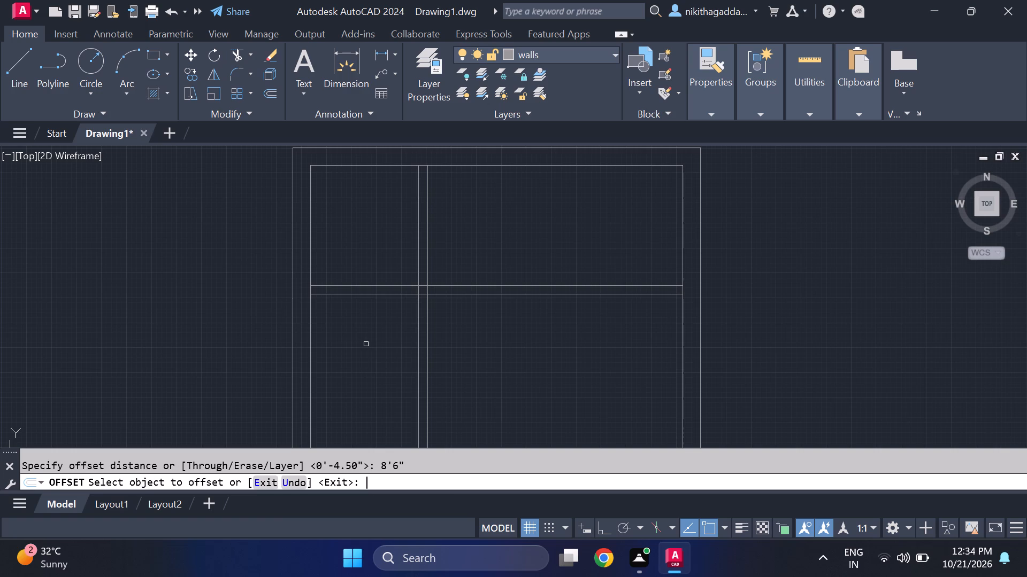
click(396, 295)
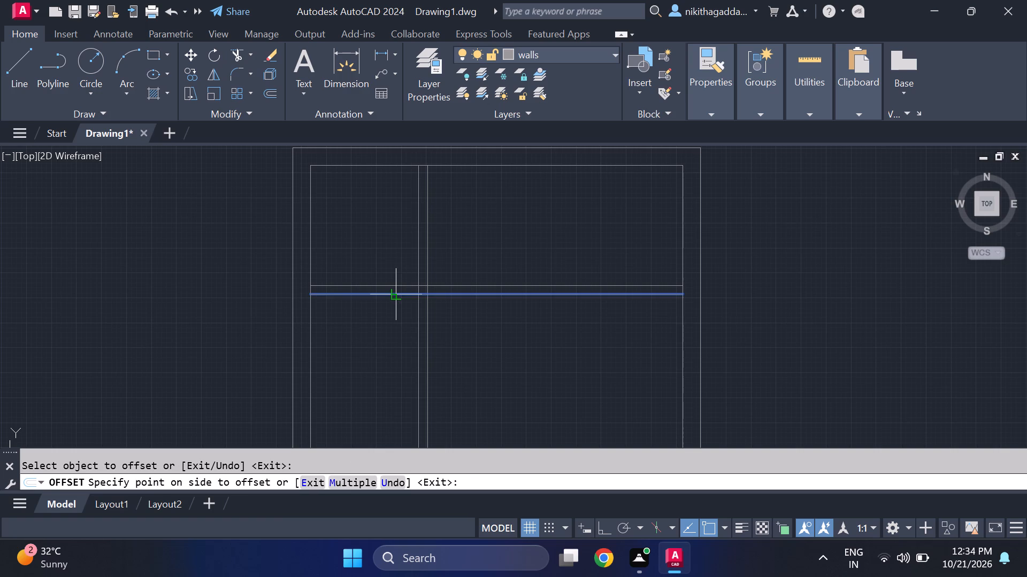
scroll(378, 342, down, 3)
scroll(367, 379, up, 2)
click(388, 403)
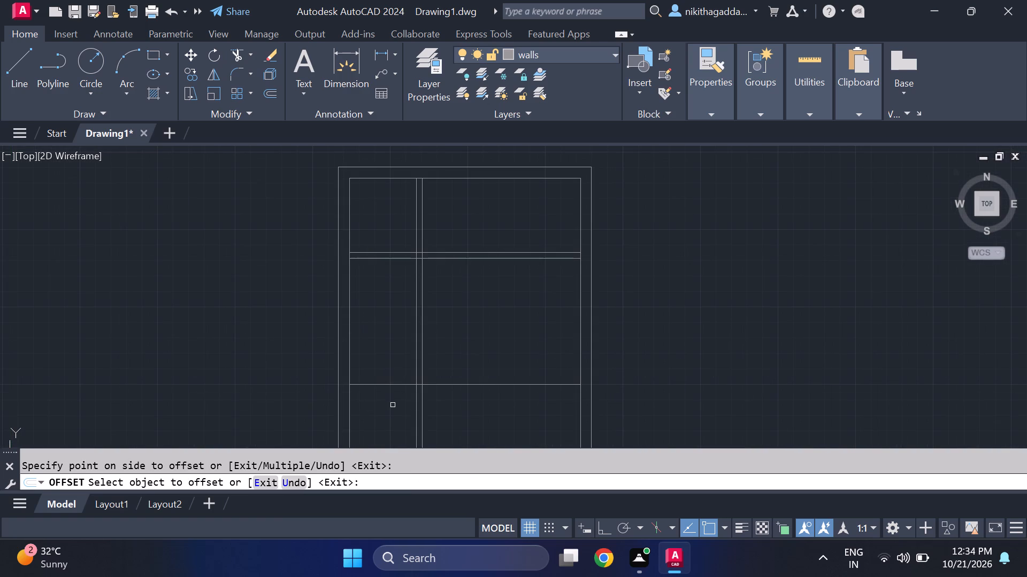
key(Escape)
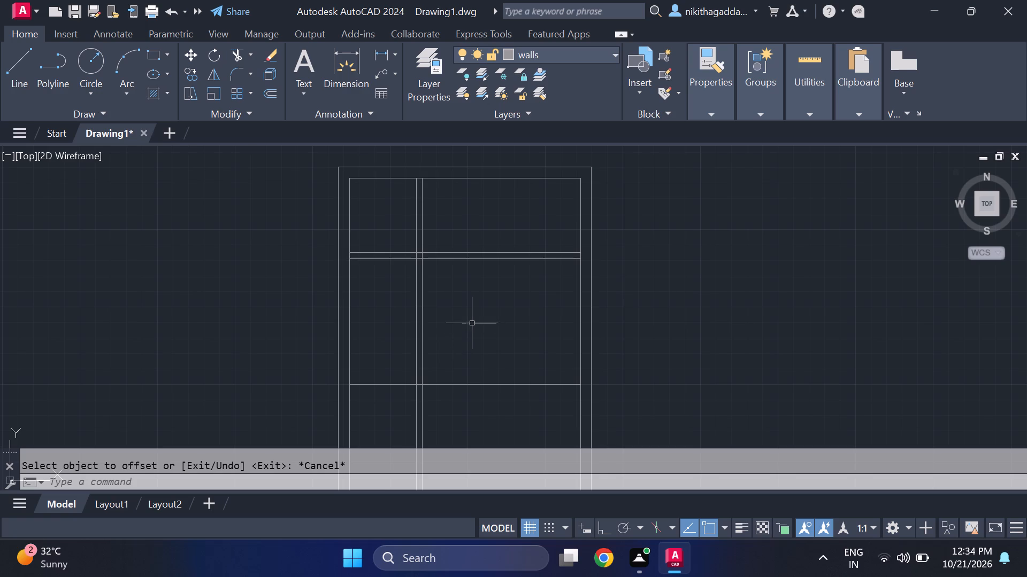
Offset the new lowest horizontal line 4.5" down to give the second horizontal partition wall its thickness.
text(of)
key(Return)
text(4.5)
key(shift+quotedbl)
key(Return)
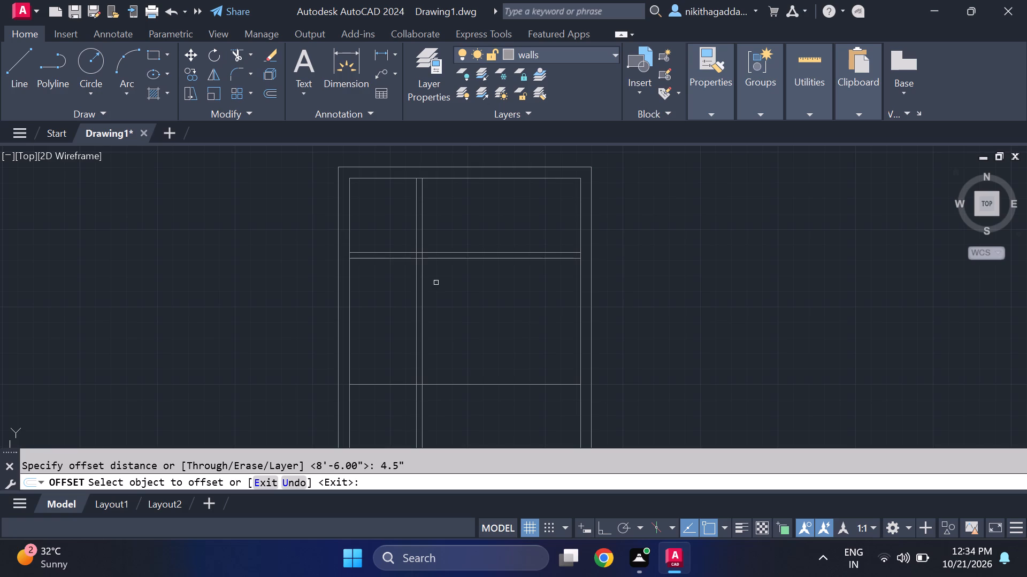
click(395, 385)
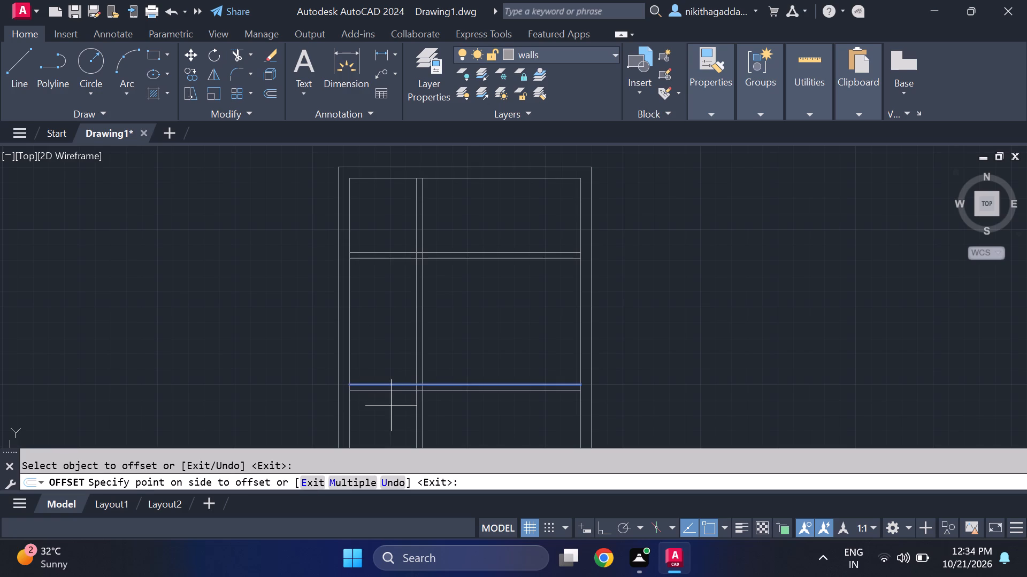
click(391, 406)
scroll(390, 401, down, 2)
middle_drag(390, 403, 387, 299)
scroll(388, 299, up, 2)
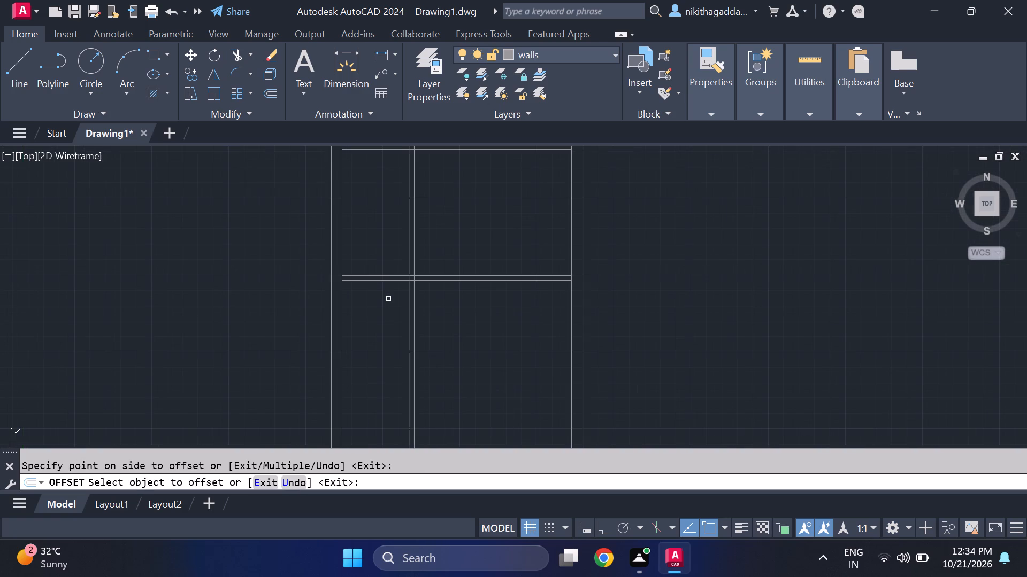
key(Escape)
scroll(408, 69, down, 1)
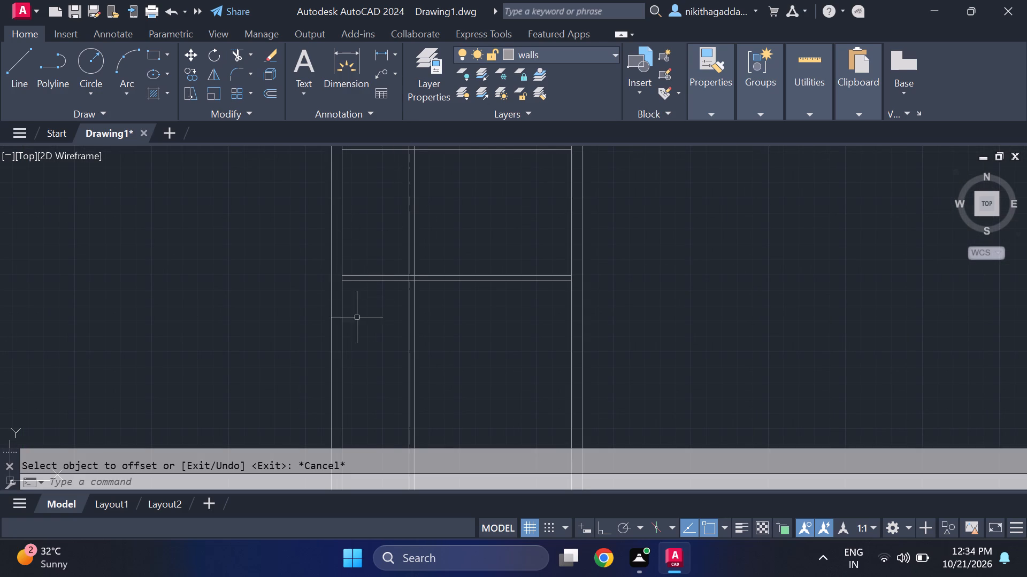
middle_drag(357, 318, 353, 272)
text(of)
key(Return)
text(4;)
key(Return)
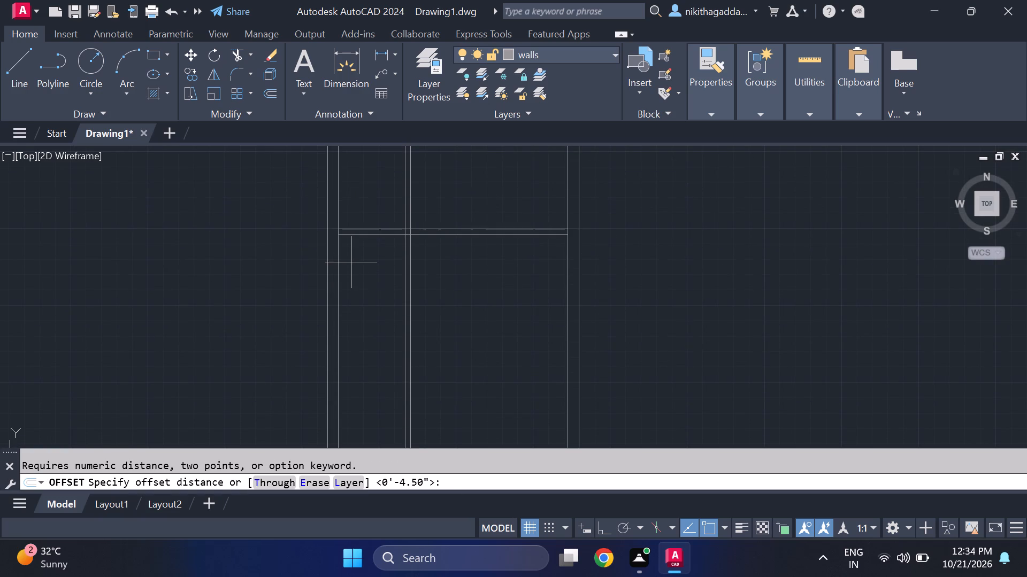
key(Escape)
Offset the lower line of the second horizontal partition wall 4' down.
text(of)
key(Return)
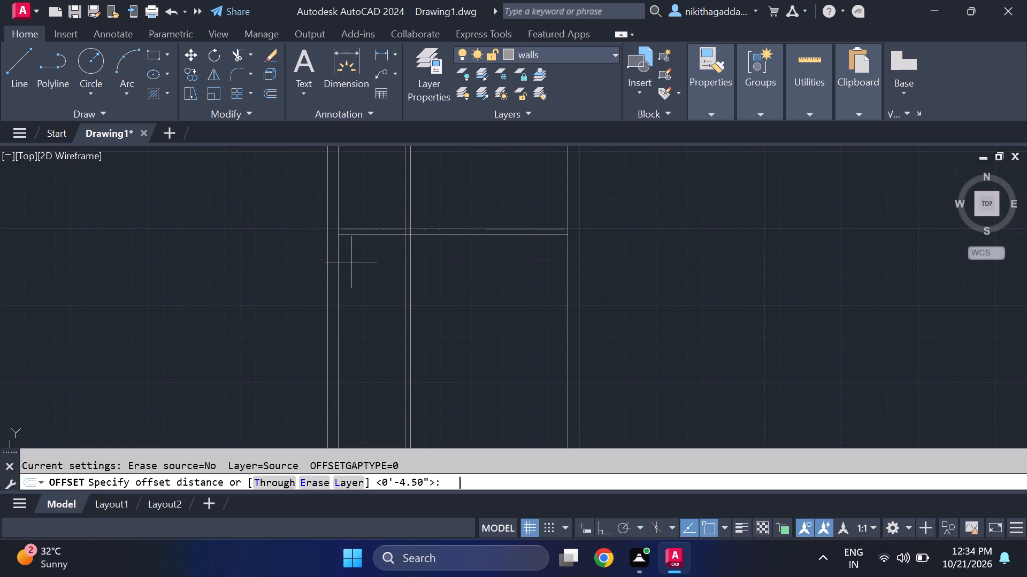
text(4')
key(Return)
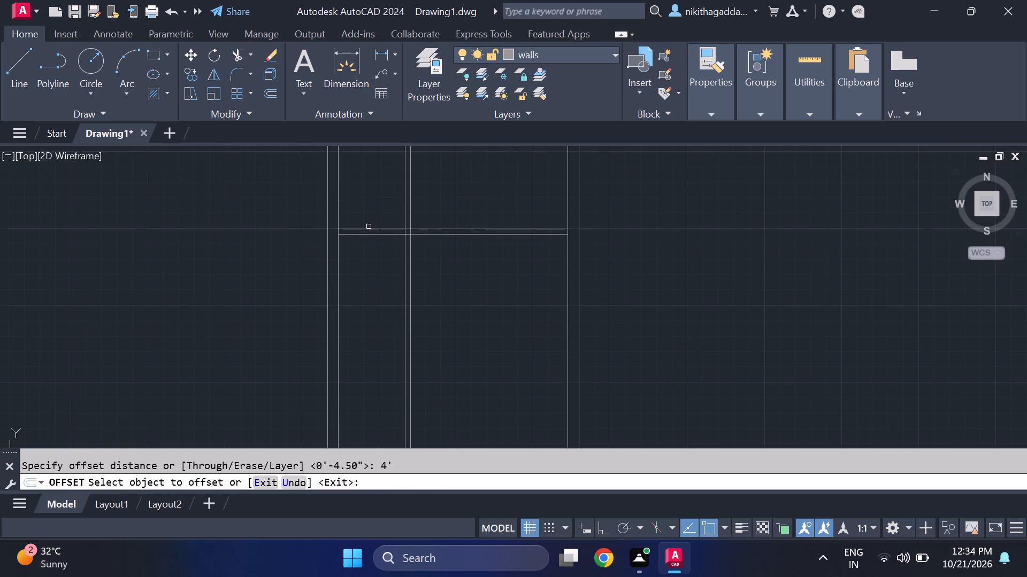
click(369, 235)
click(379, 311)
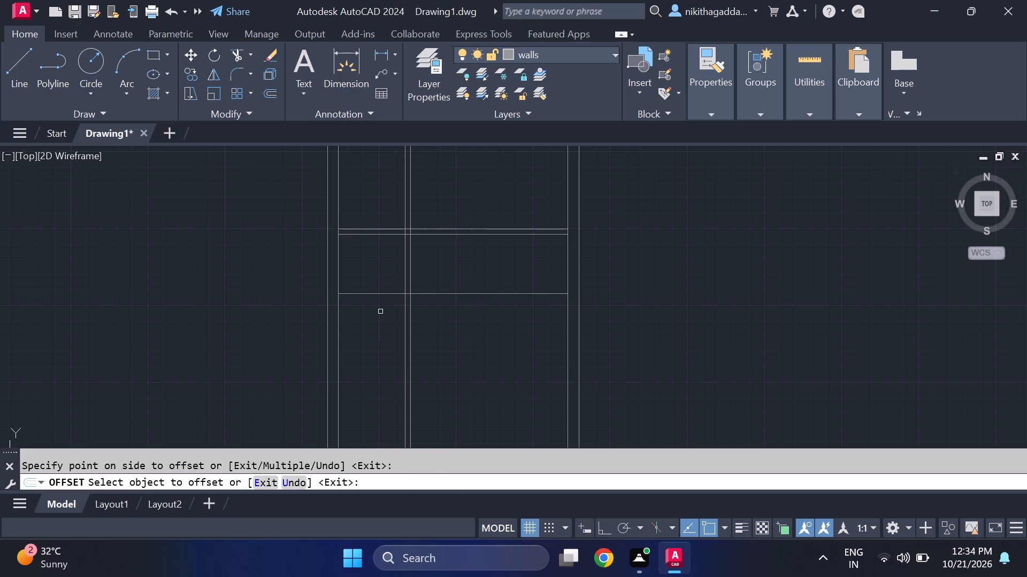
scroll(380, 311, down, 4)
scroll(380, 311, up, 3)
key(Escape)
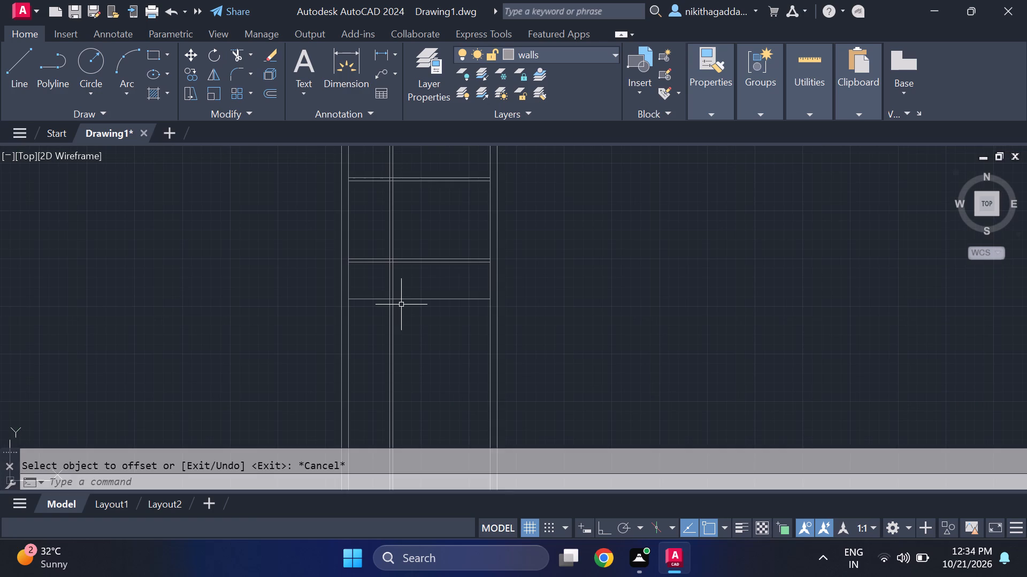
Offset the new lowest horizontal line 4.5" down to give the third horizontal partition wall its thickness.
text(of)
key(Return)
text(4.5")
key(Return)
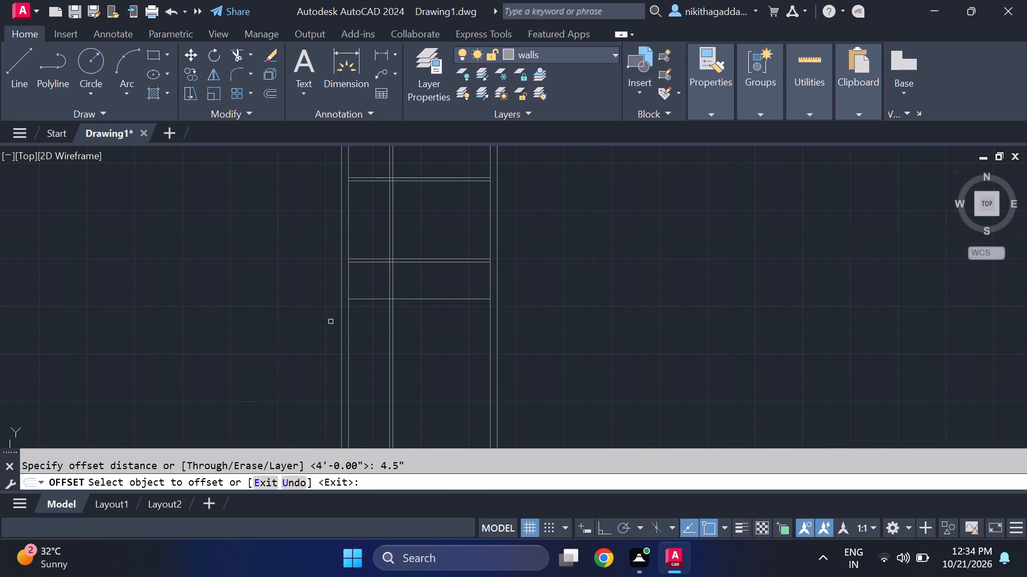
click(364, 299)
click(369, 336)
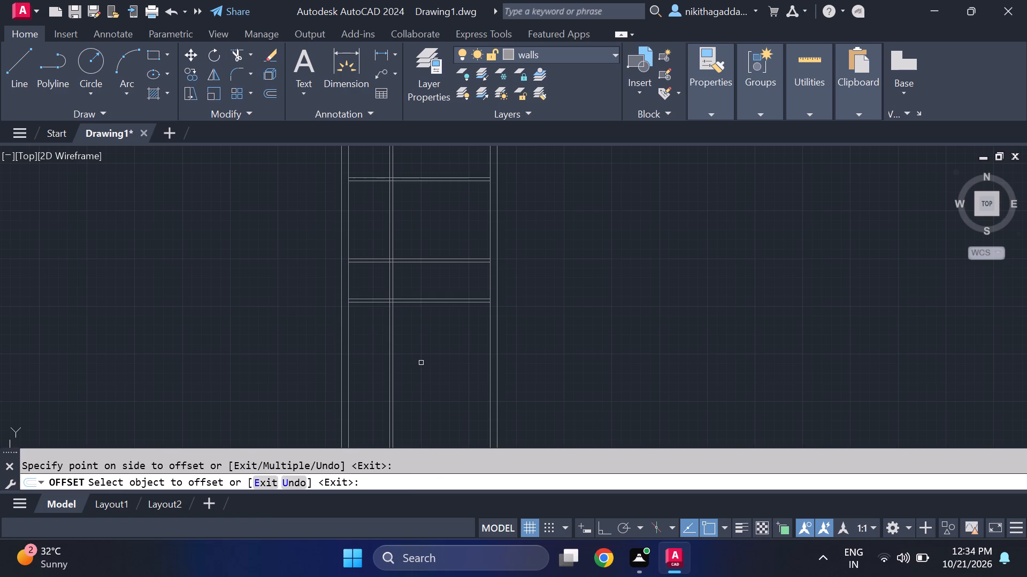
key(Escape)
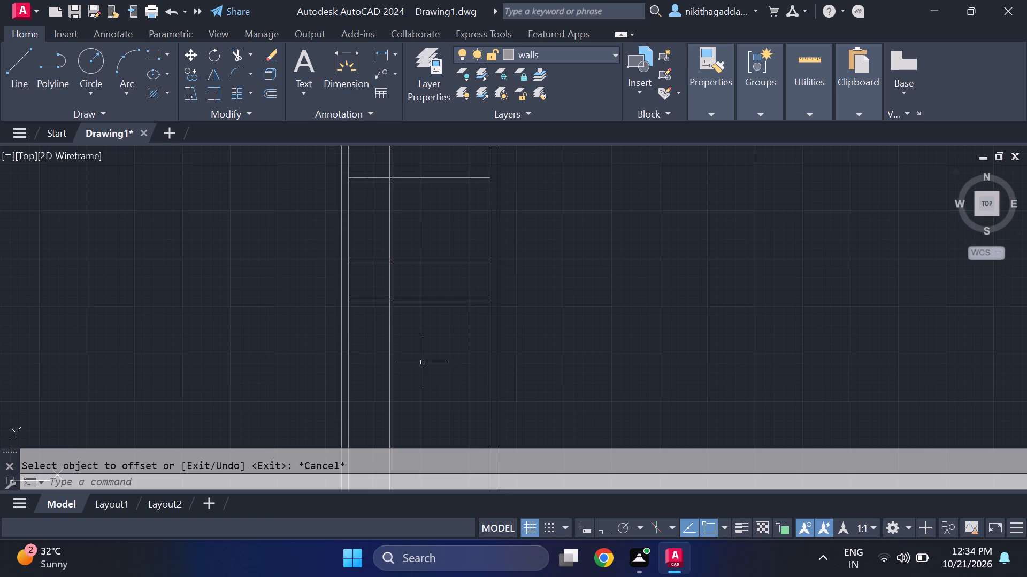
Offset the lower line of the third horizontal partition wall 7'7" down.
middle_drag(423, 362, 403, 325)
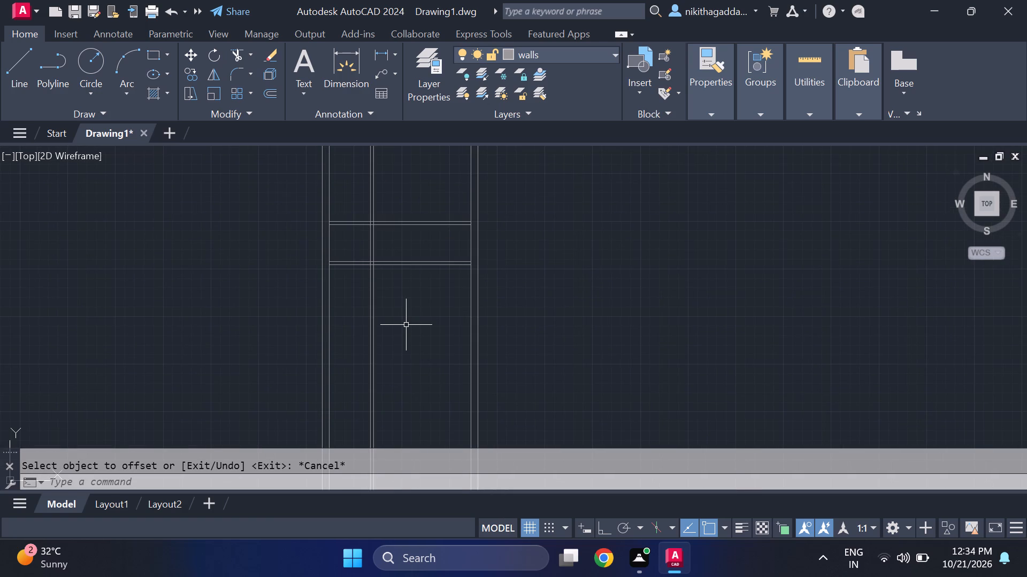
text(of)
key(Return)
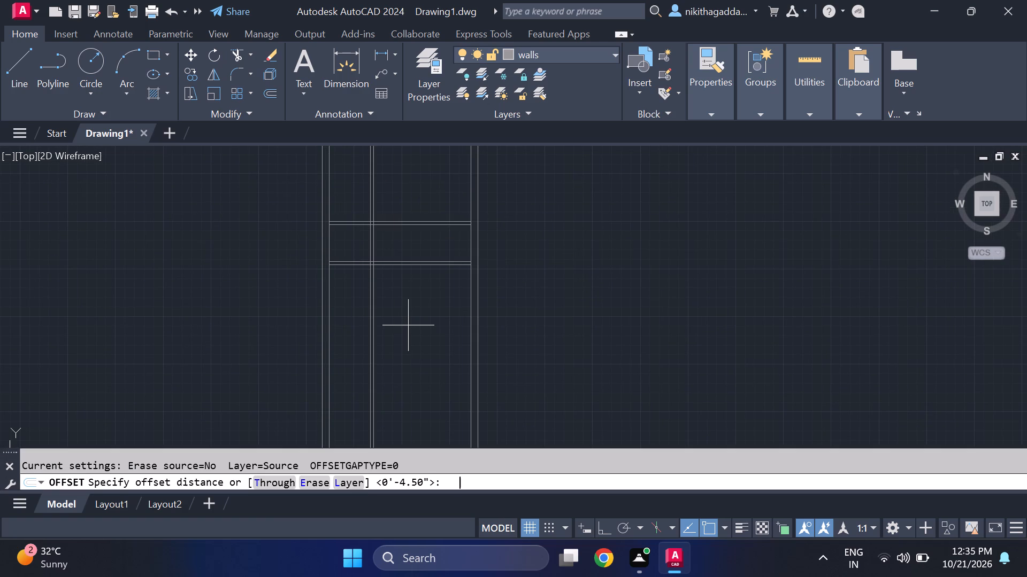
text(7'7")
key(Return)
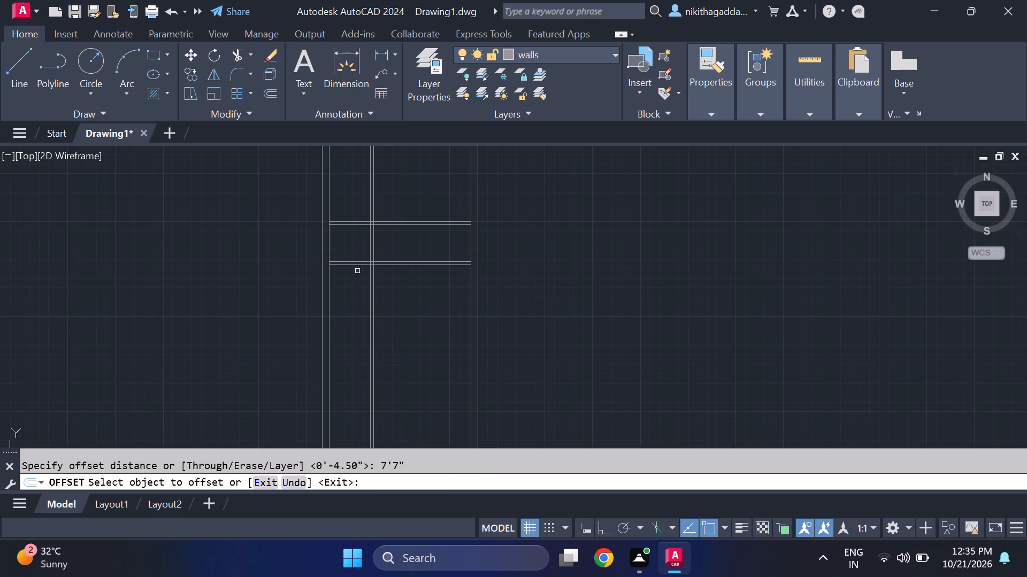
scroll(355, 264, up, 1)
click(347, 266)
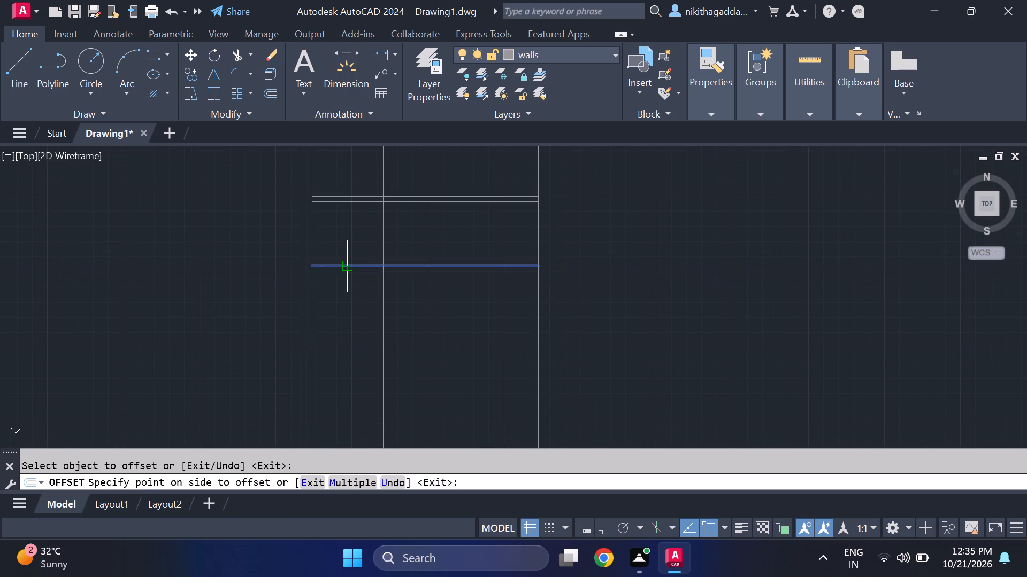
click(358, 383)
key(Escape)
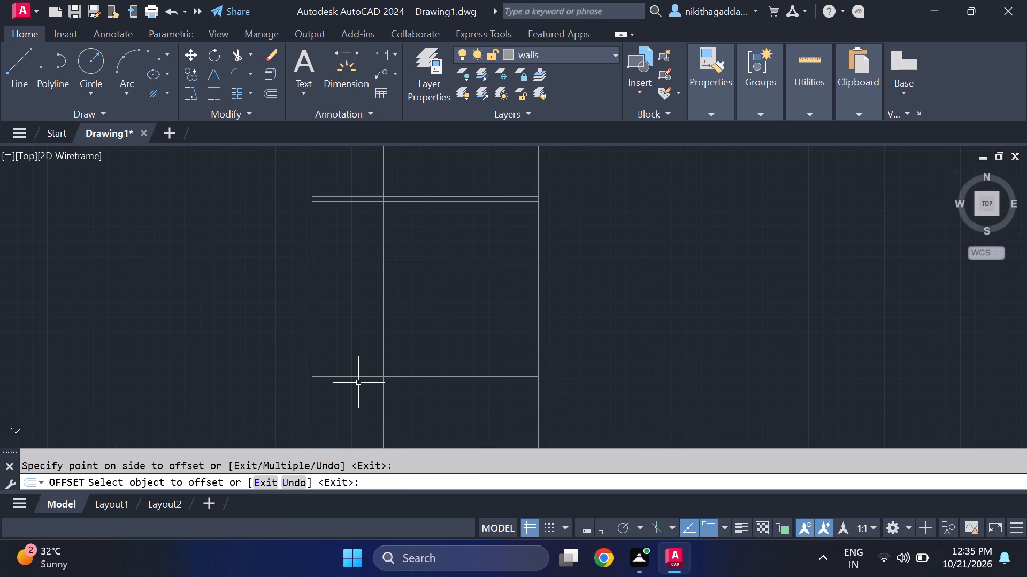
Offset the new lowest horizontal line 4.5" down to give the fourth horizontal partition wall its thickness.
text(of)
key(Return)
text(4.5")
key(Return)
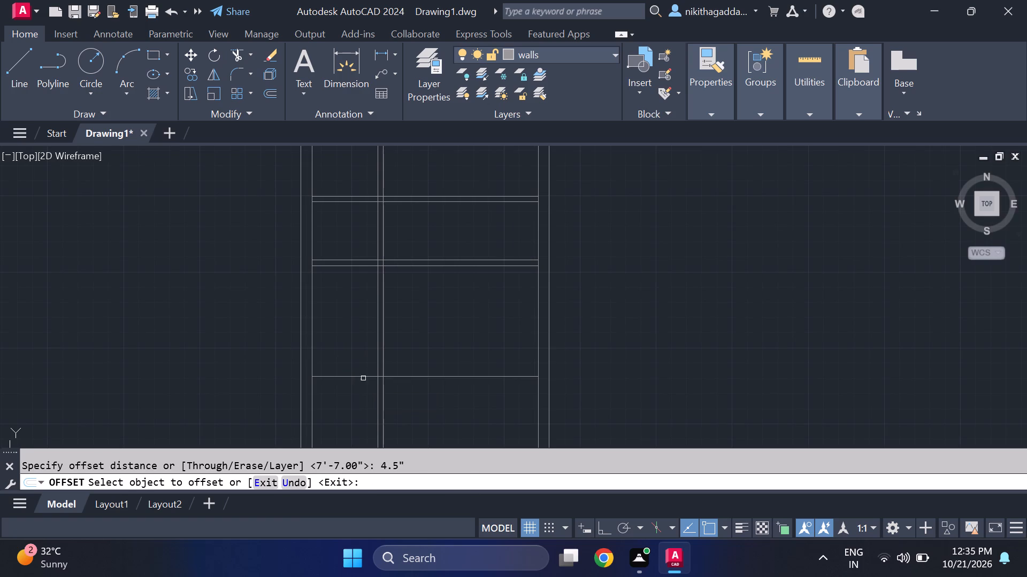
click(363, 378)
click(354, 416)
scroll(361, 403, down, 2)
middle_drag(365, 418, 359, 373)
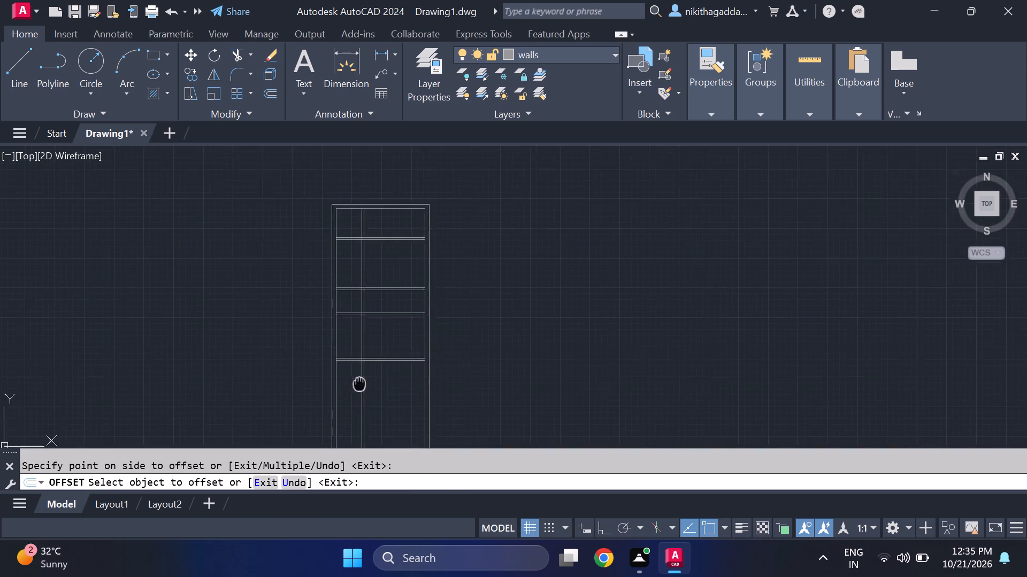
middle_drag(359, 373, 363, 326)
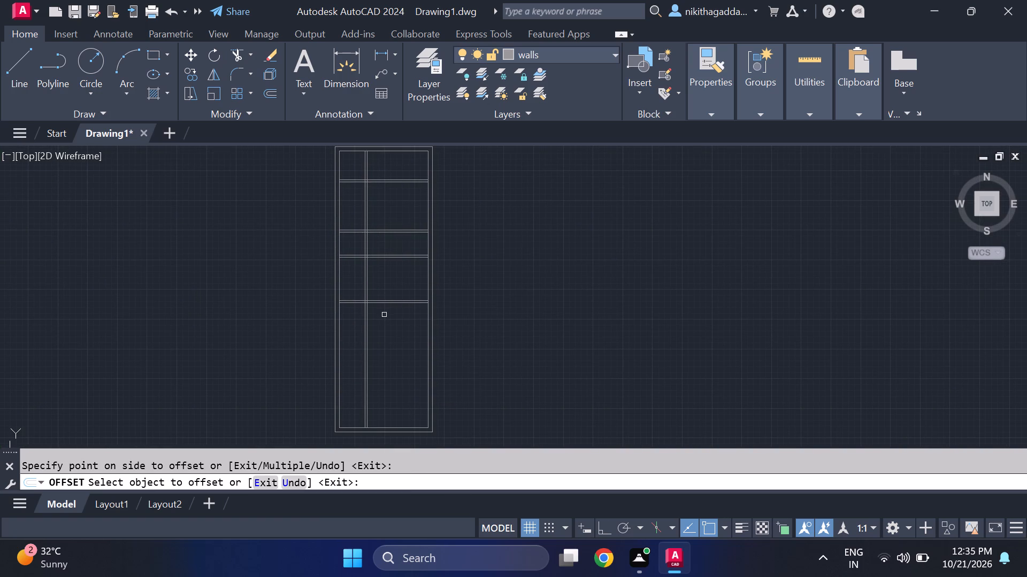
key(Escape)
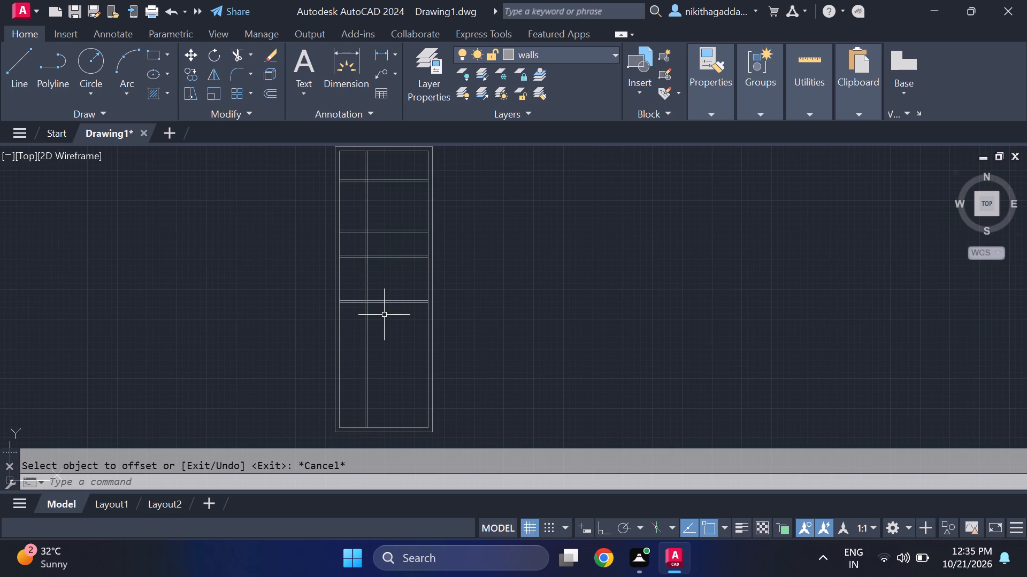
Offset the lower line of the fourth horizontal partition wall 8' down.
text(of)
key(Return)
text(8')
key(Return)
scroll(285, 308, up, 2)
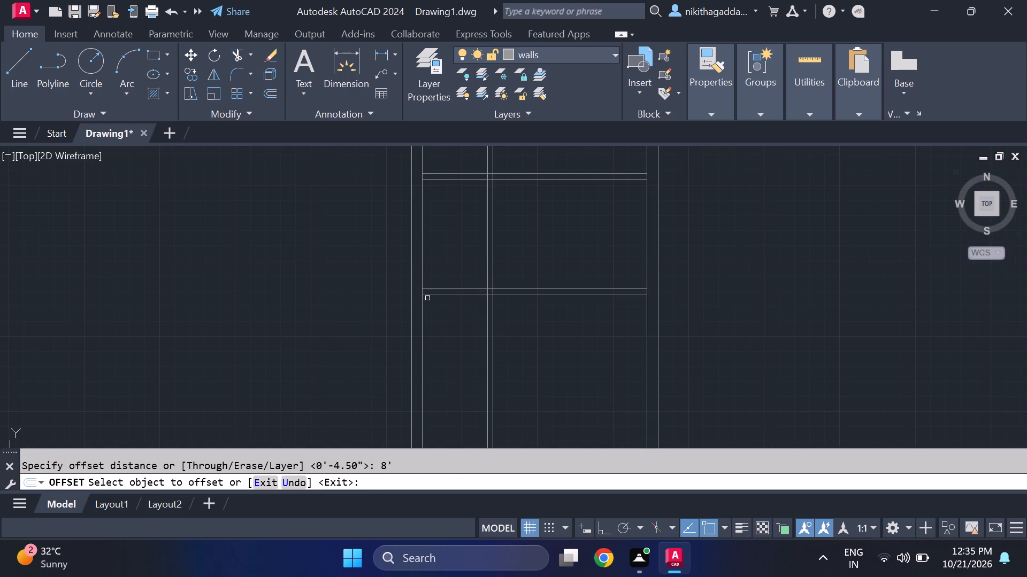
click(454, 295)
scroll(458, 354, down, 2)
middle_drag(462, 384, 458, 375)
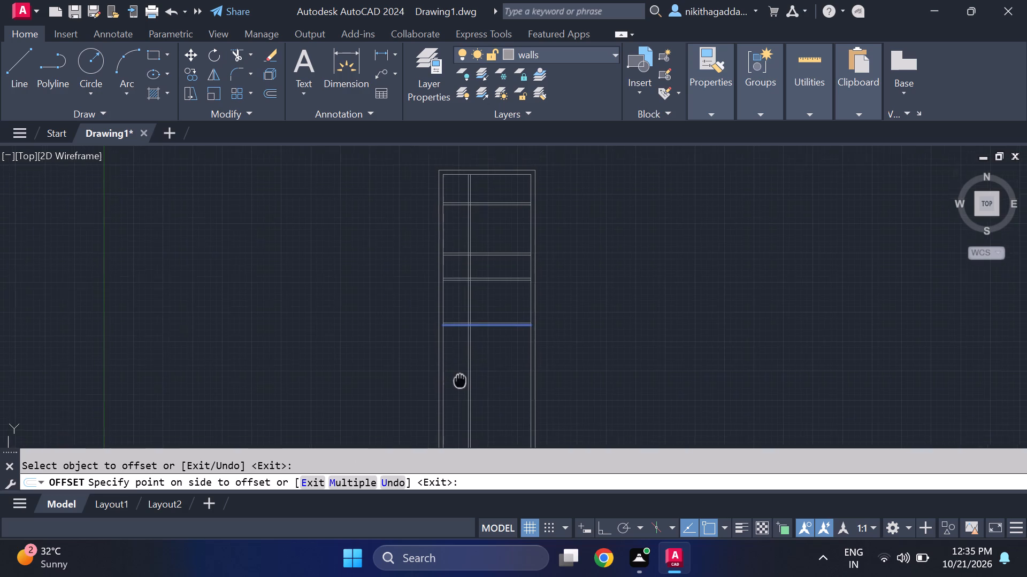
middle_drag(458, 375, 453, 330)
scroll(453, 330, up, 2)
click(440, 324)
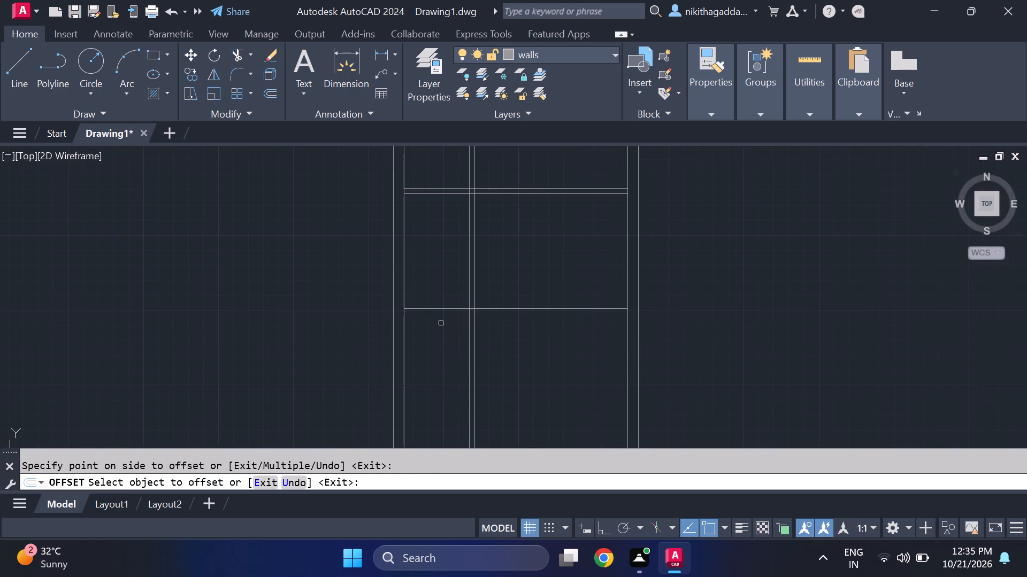
key(Escape)
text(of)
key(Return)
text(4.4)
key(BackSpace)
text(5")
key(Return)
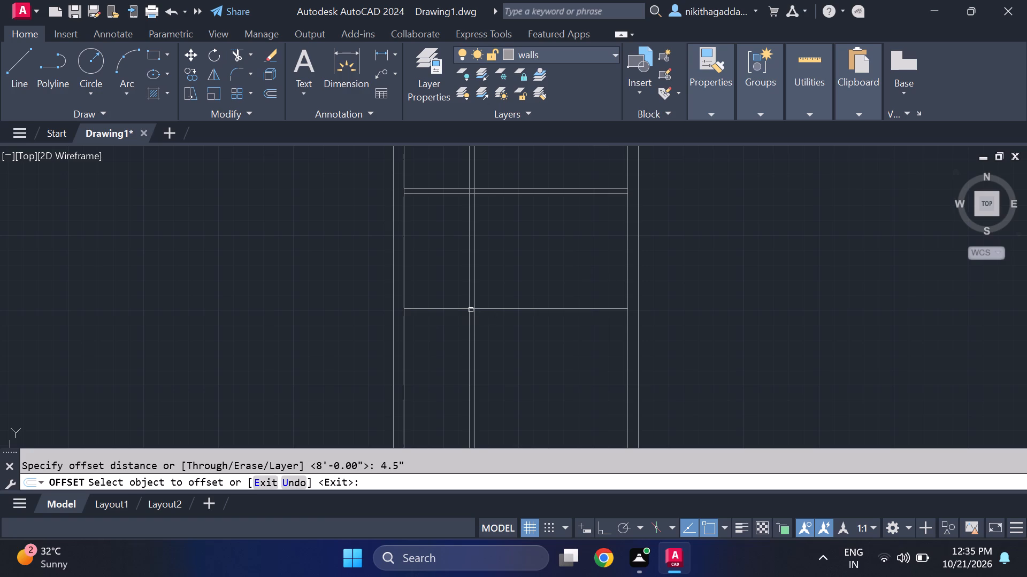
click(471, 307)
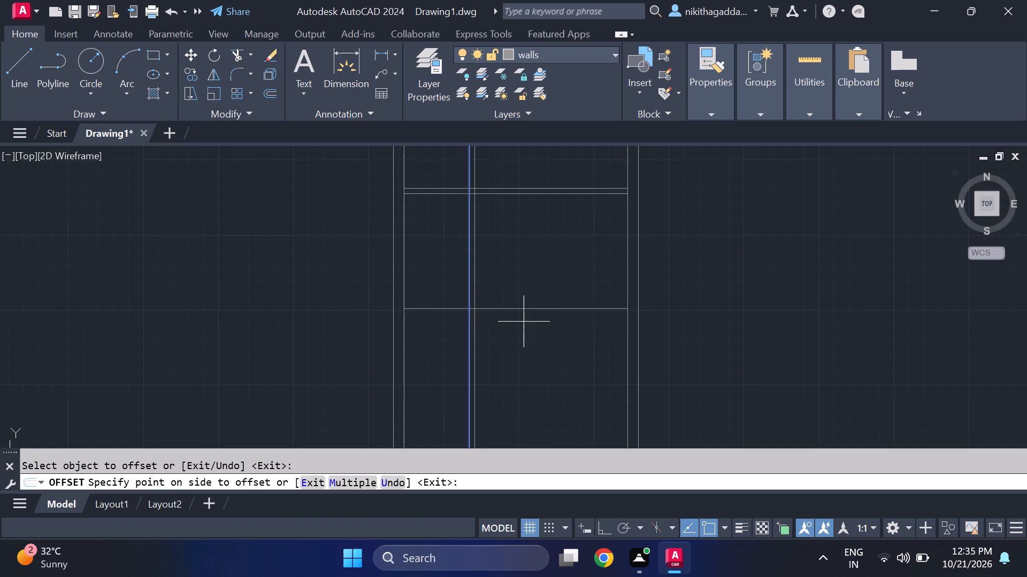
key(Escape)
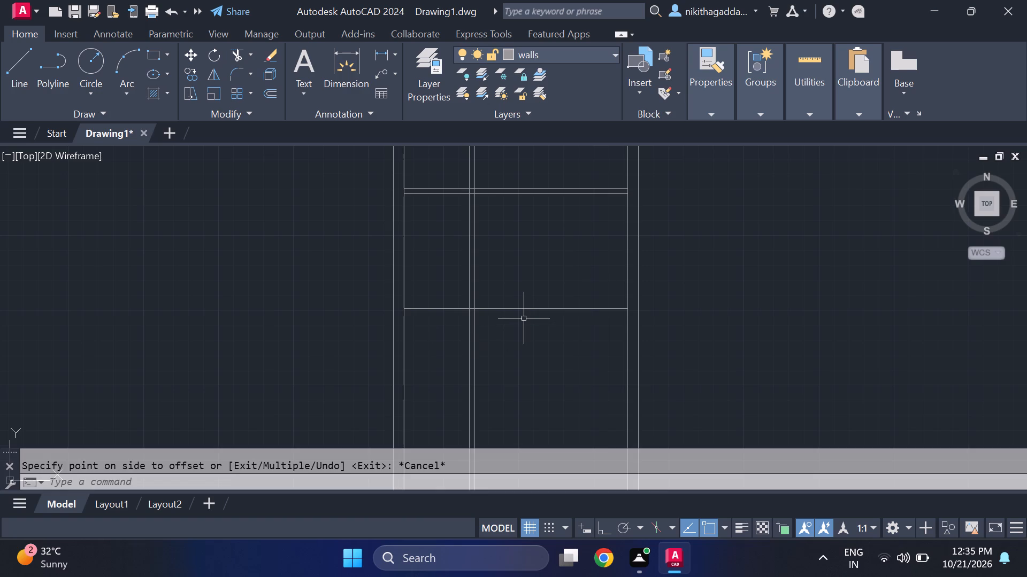
Offset the lowest horizontal partition line 4.5" down to give the fifth horizontal partition wall its thickness.
key(space)
text(4,)
key(BackSpace)
text(.5")
key(Return)
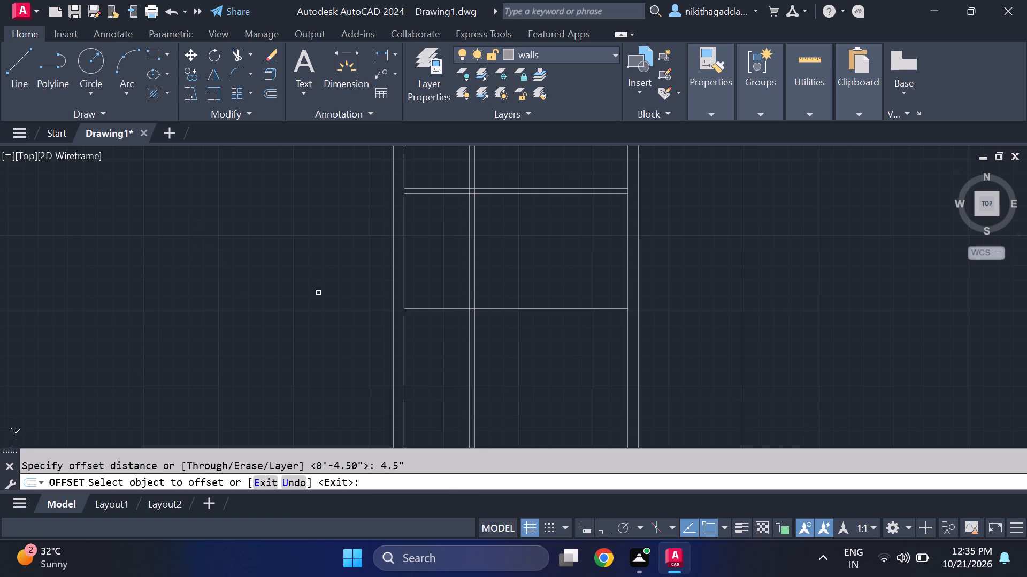
click(420, 308)
click(425, 349)
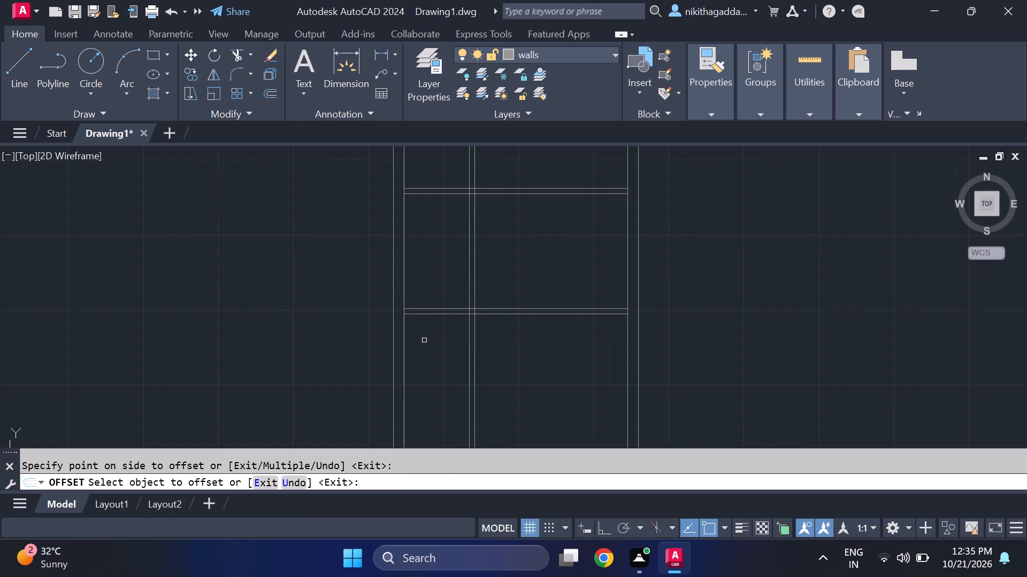
scroll(424, 336, down, 3)
scroll(423, 345, up, 4)
key(grave)
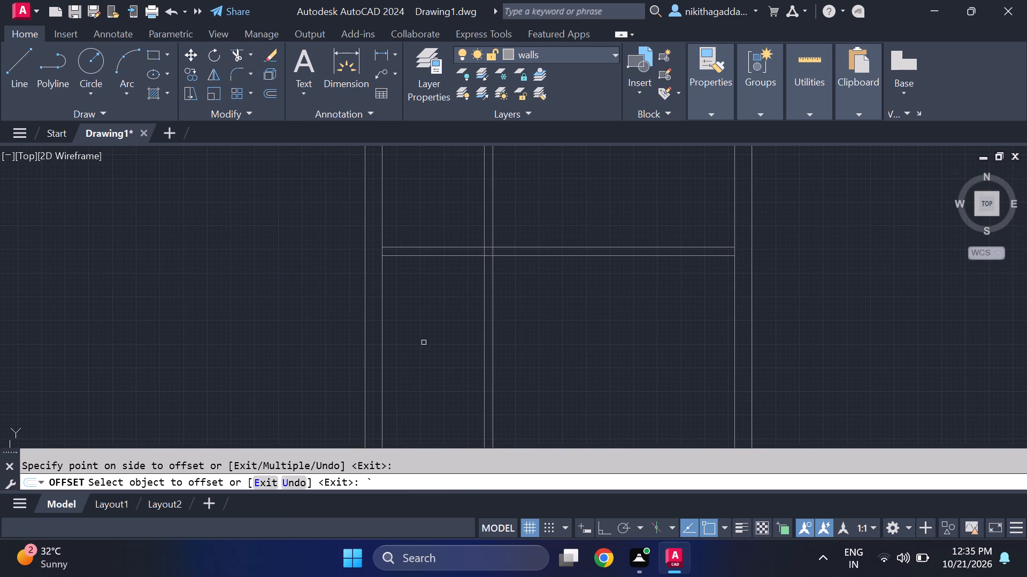
key(Escape)
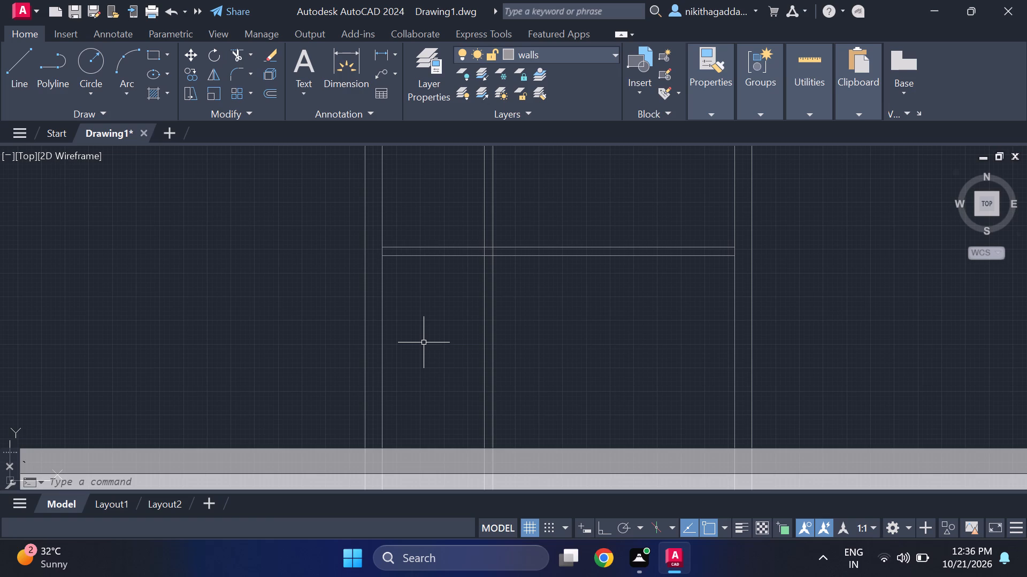
Look over the layout of the horizontal and vertical partition walls along the length of the plan.
scroll(431, 341, down, 3)
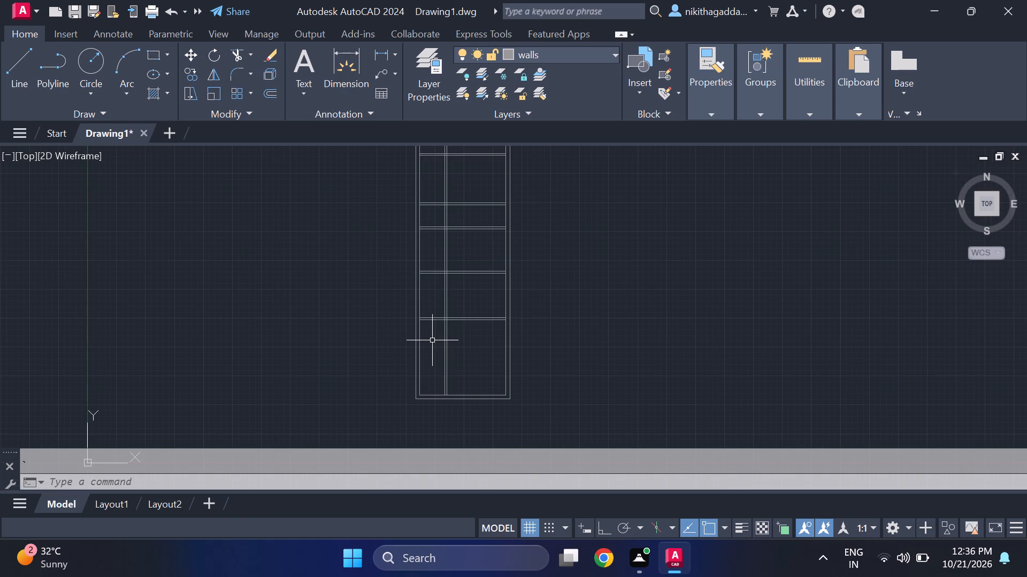
middle_drag(431, 340, 429, 323)
scroll(429, 323, up, 1)
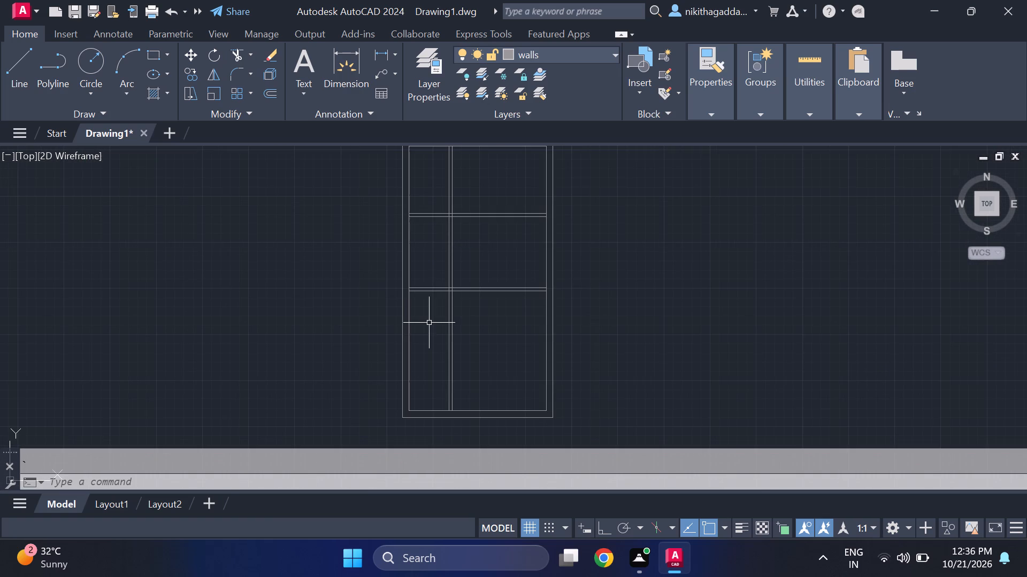
middle_drag(430, 323, 445, 384)
scroll(446, 360, down, 2)
scroll(447, 360, up, 2)
middle_drag(497, 313, 502, 358)
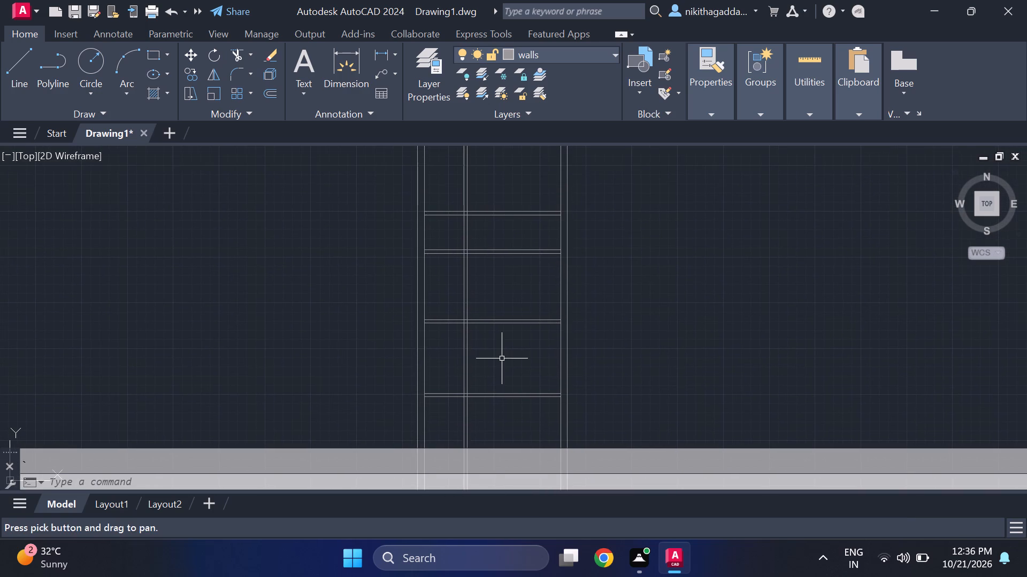
middle_drag(502, 359, 487, 292)
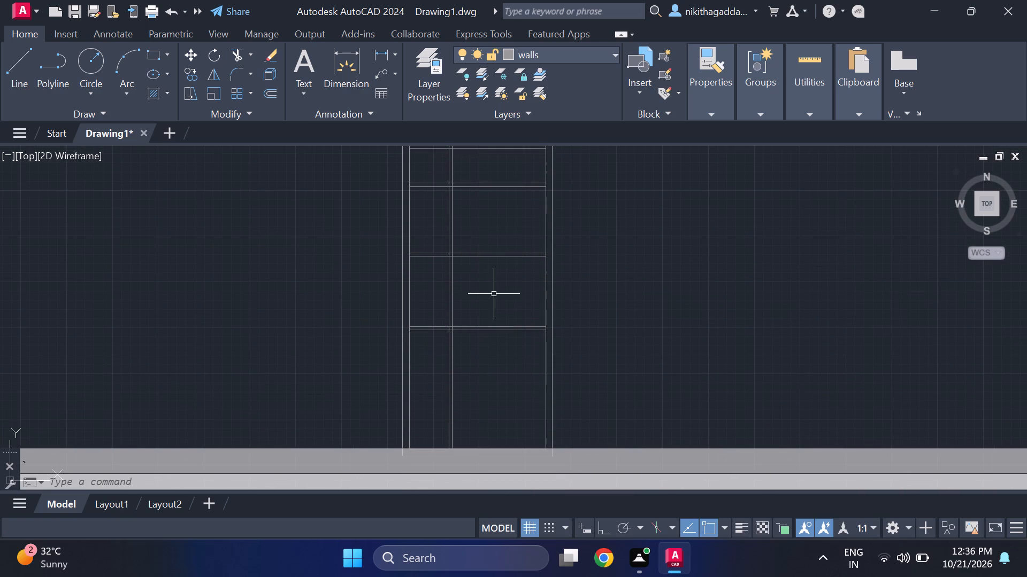
middle_drag(516, 399, 512, 316)
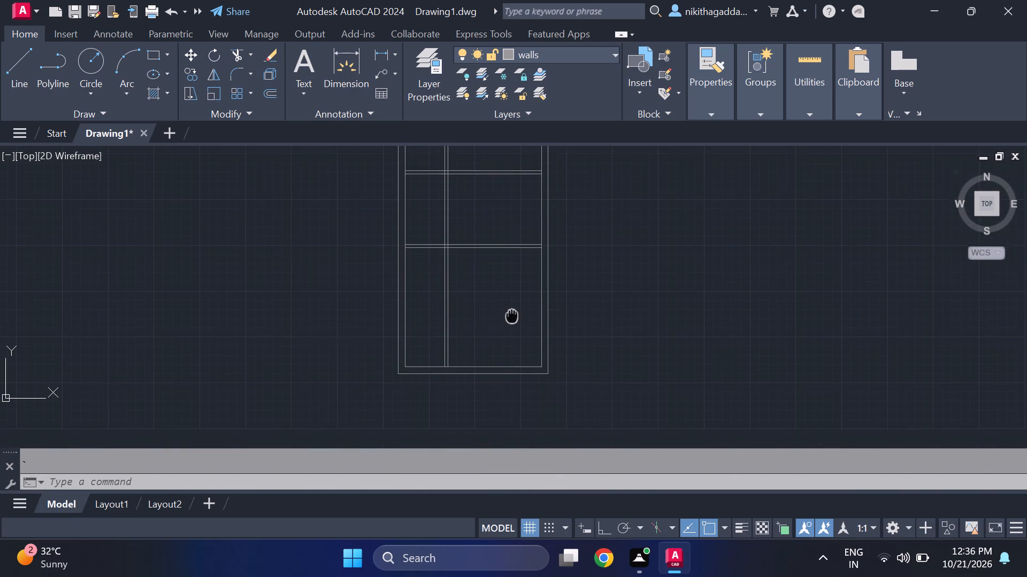
middle_drag(512, 316, 513, 308)
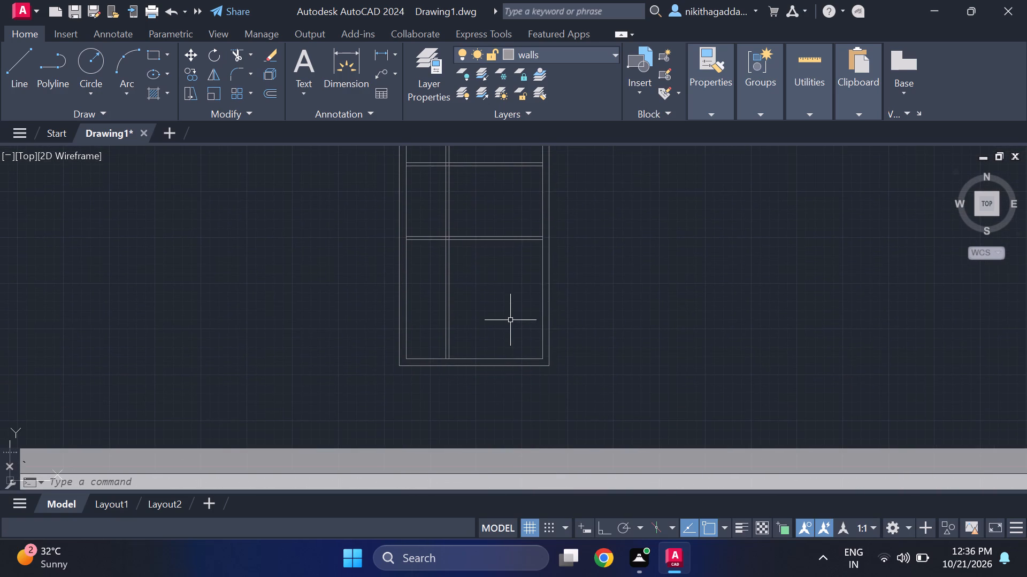
Trim the upper four horizontal partition walls between the vertical partition wall and the right outer wall.
text(tr)
key(Return)
middle_drag(488, 295, 490, 300)
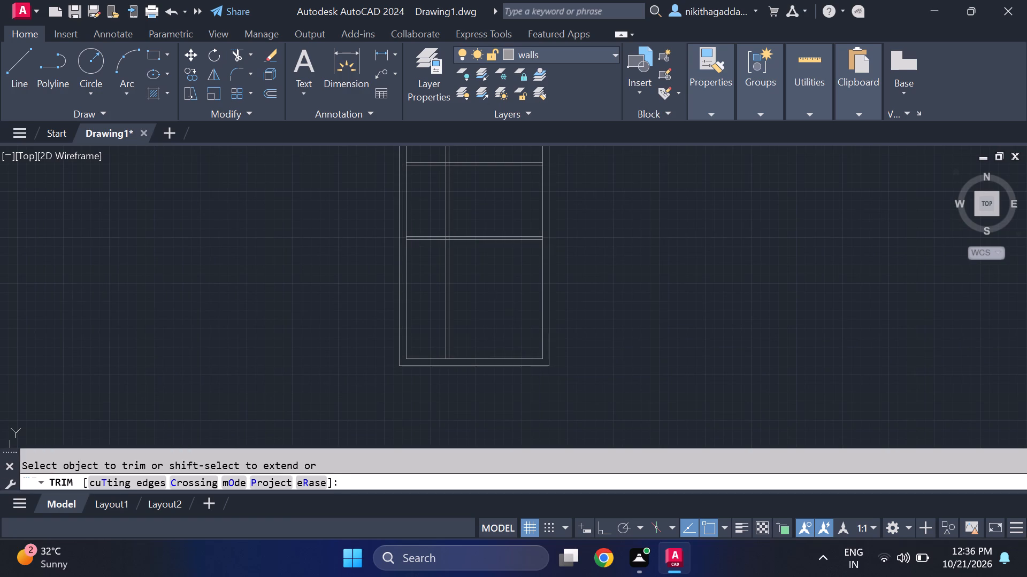
middle_drag(490, 300, 507, 364)
scroll(501, 277, down, 2)
scroll(498, 184, up, 2)
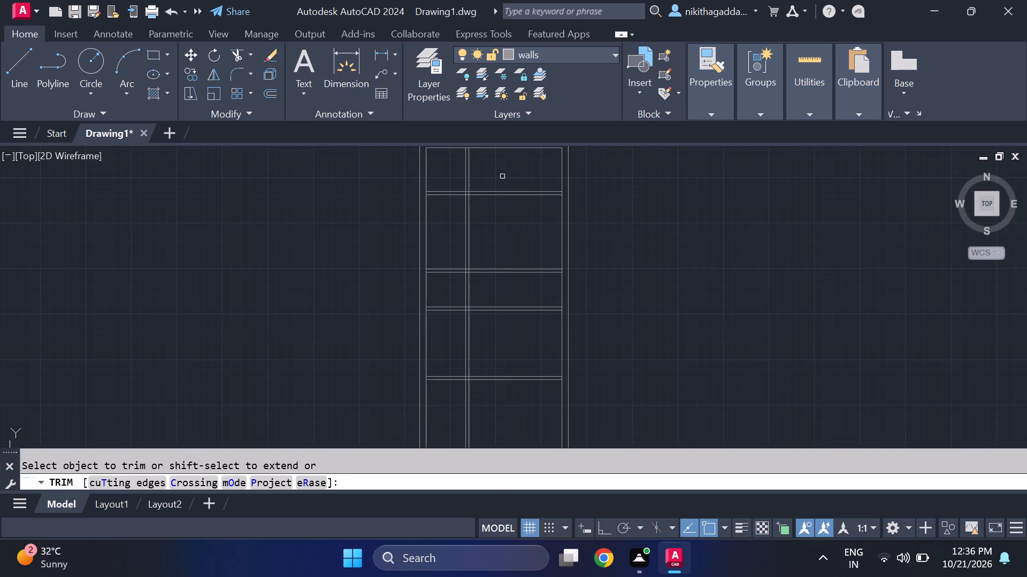
drag(502, 176, 517, 391)
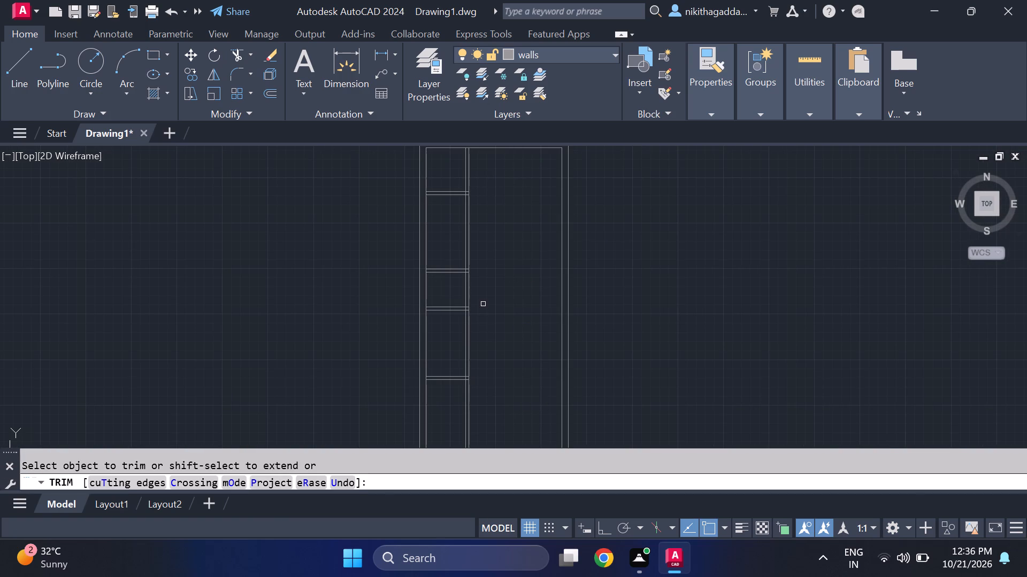
Trim both vertical partition lines between the second and third horizontal partition walls to open that space.
middle_drag(482, 295, 482, 318)
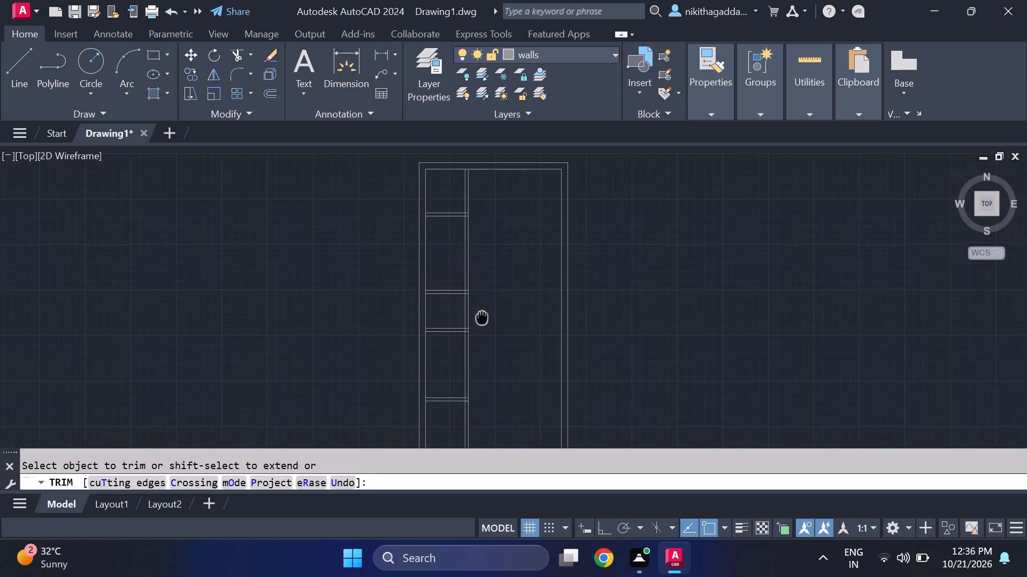
middle_drag(482, 318, 482, 324)
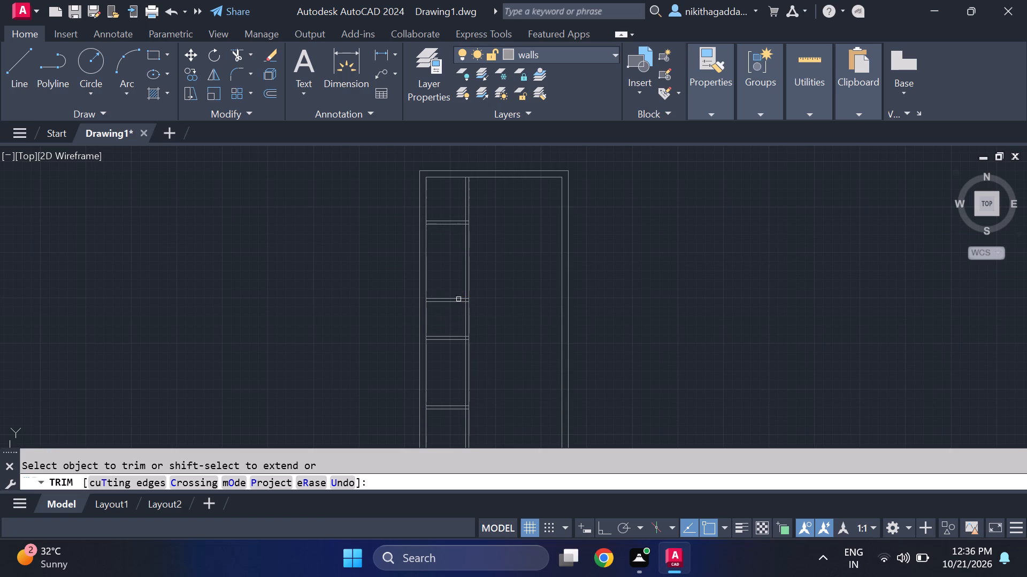
scroll(450, 321, up, 2)
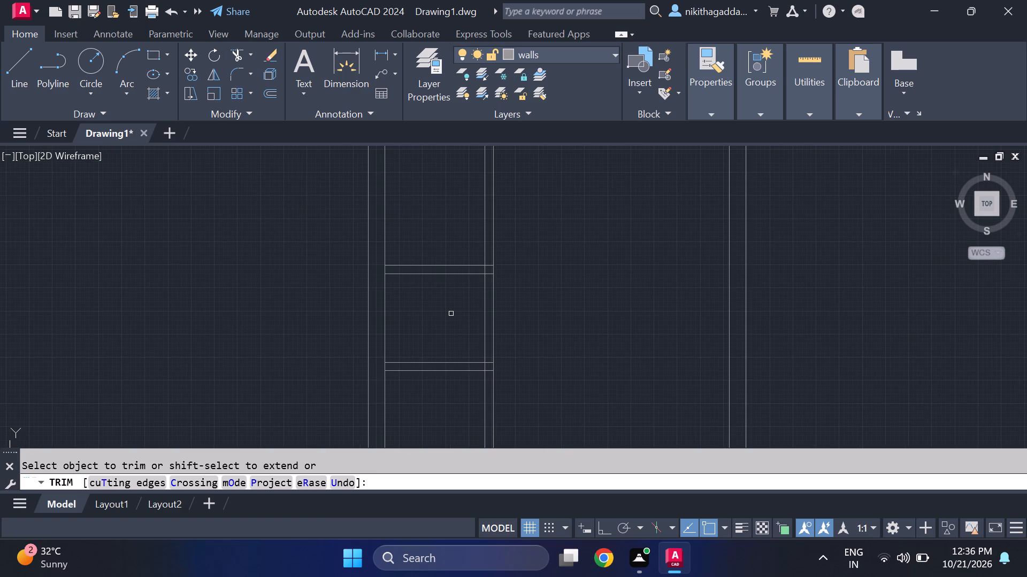
drag(509, 311, 503, 317)
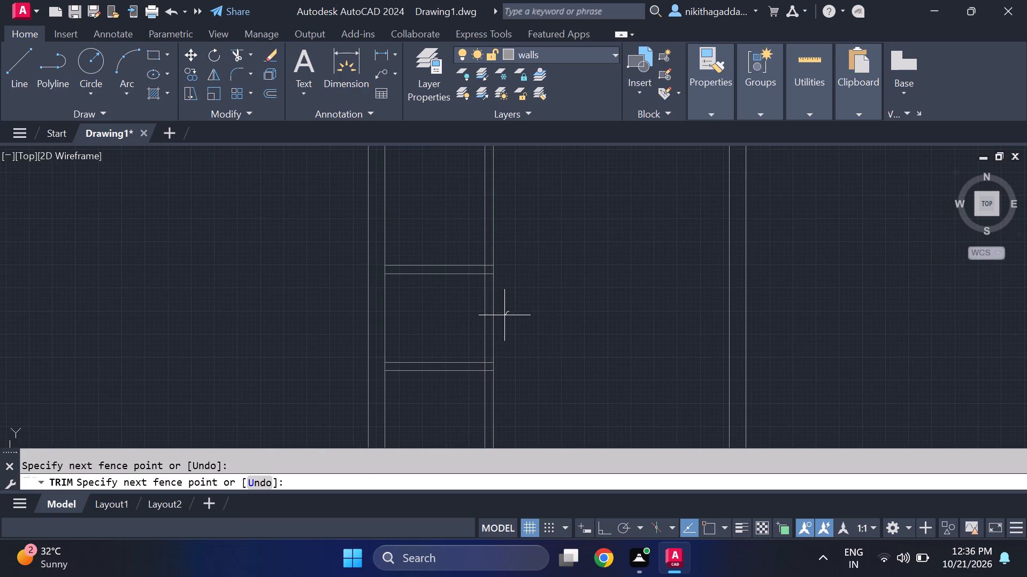
drag(503, 317, 444, 333)
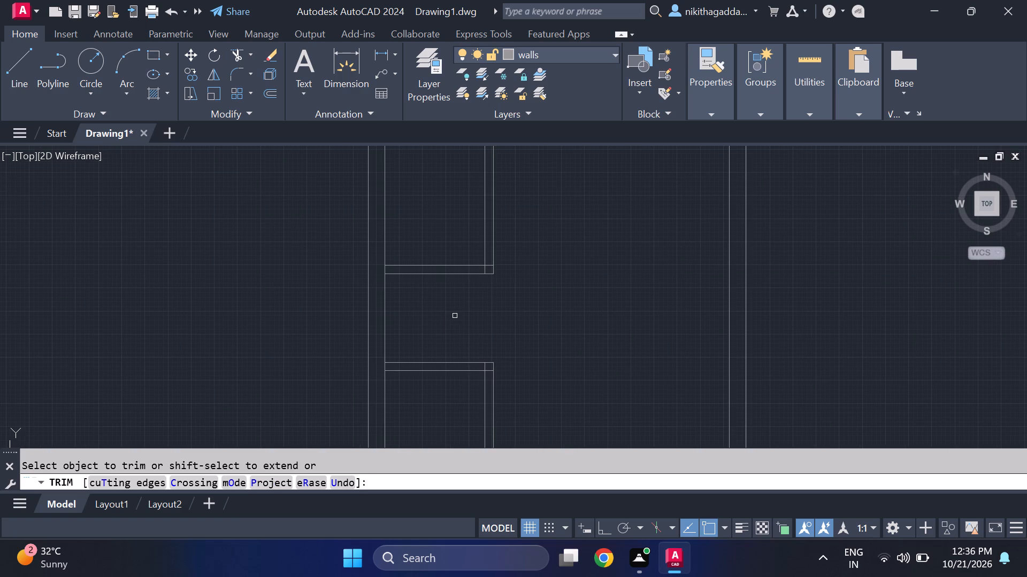
Trim the overlapping line stubs where the vertical partition meets the second and third horizontal walls, leaving clean corners.
scroll(483, 275, up, 3)
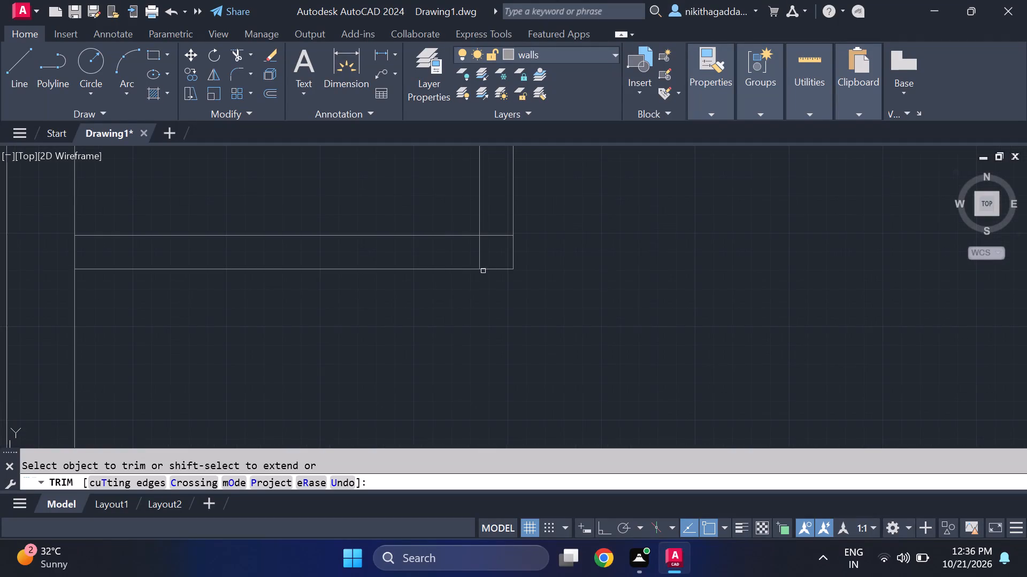
drag(474, 248, 504, 241)
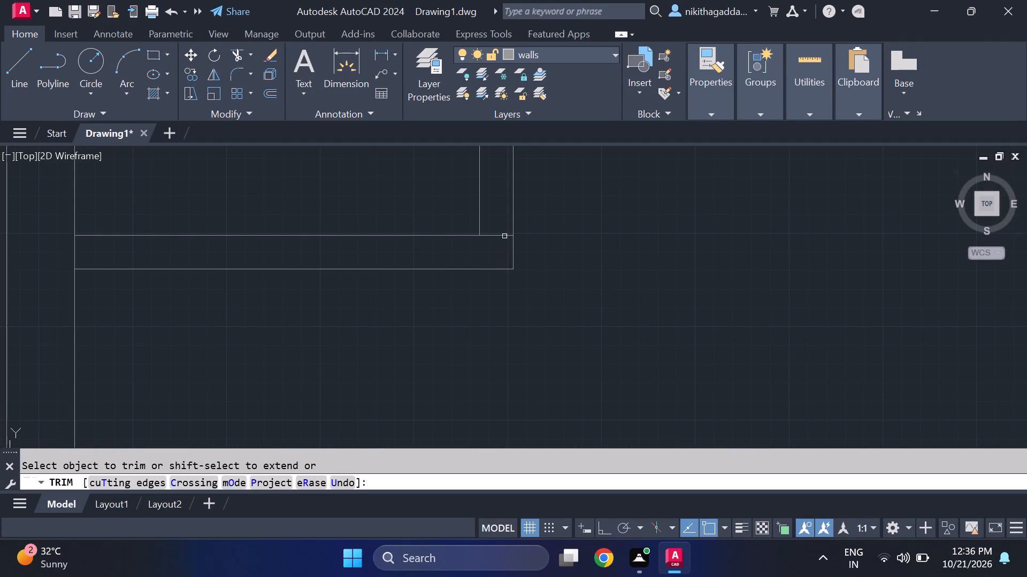
click(504, 233)
scroll(504, 248, down, 6)
scroll(507, 294, up, 3)
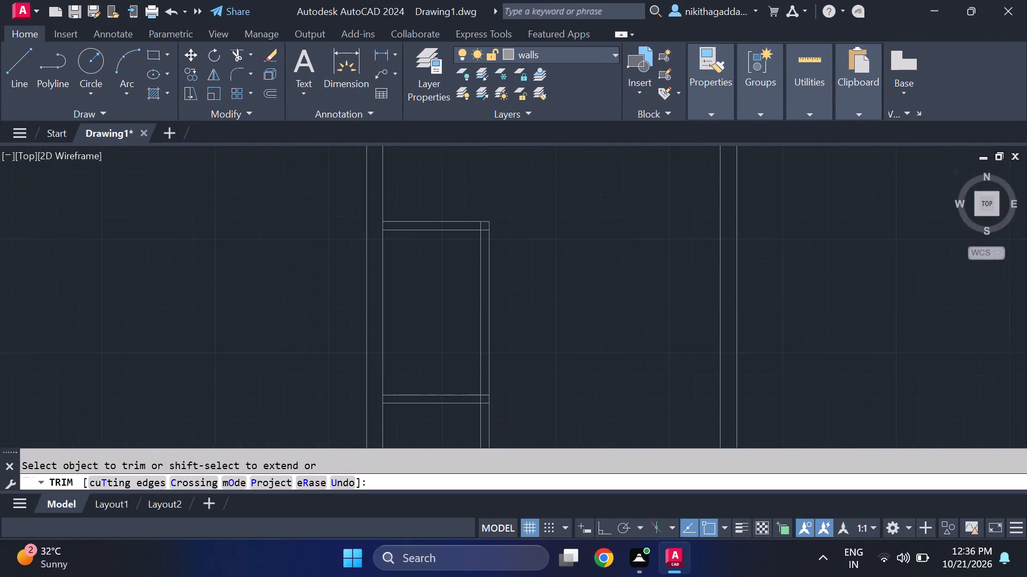
scroll(485, 228, up, 2)
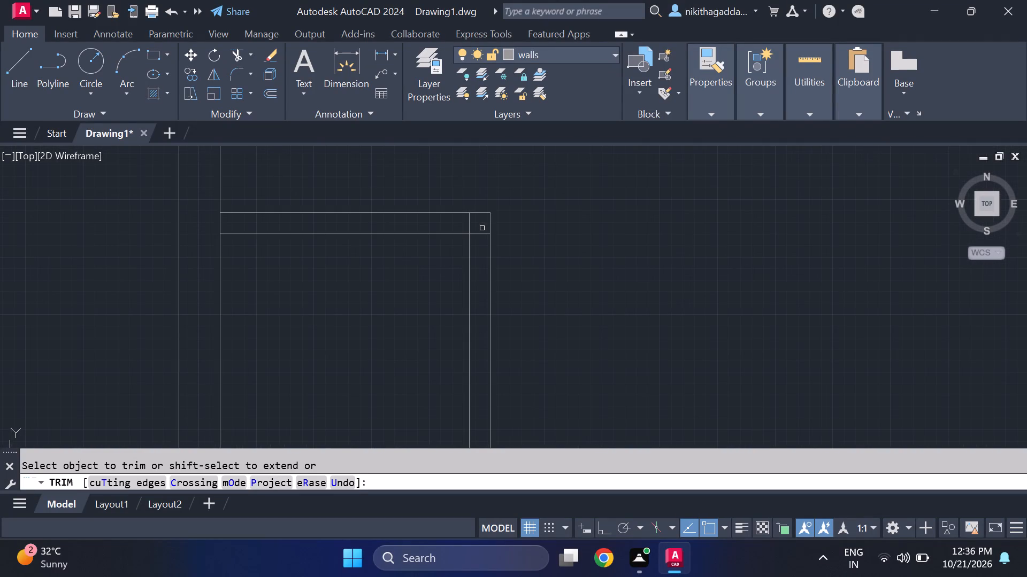
scroll(480, 227, up, 1)
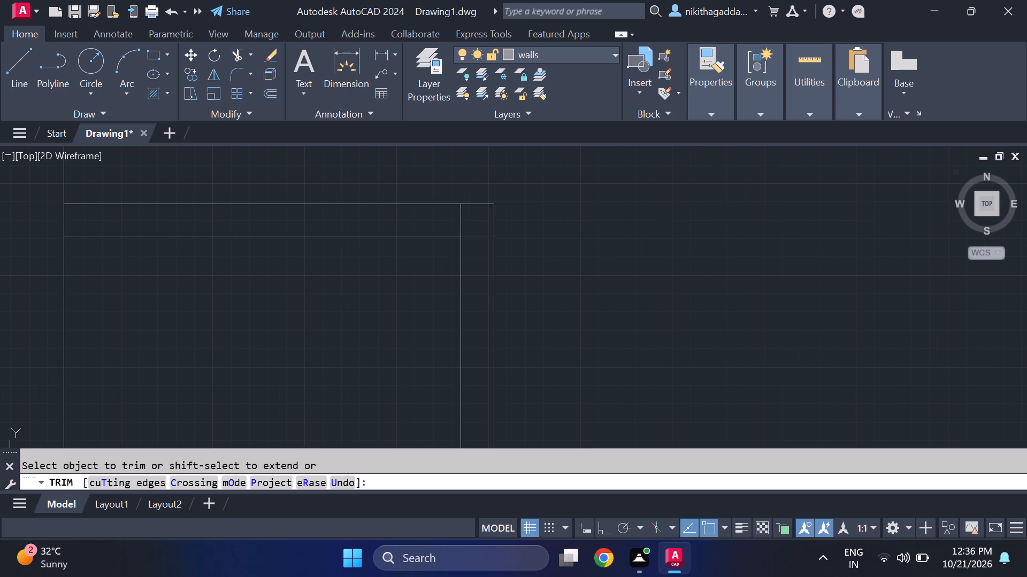
click(473, 236)
click(463, 232)
Trim the left outer wall's inner line across the thickness of the third horizontal partition wall and end Trim.
scroll(462, 230, down, 6)
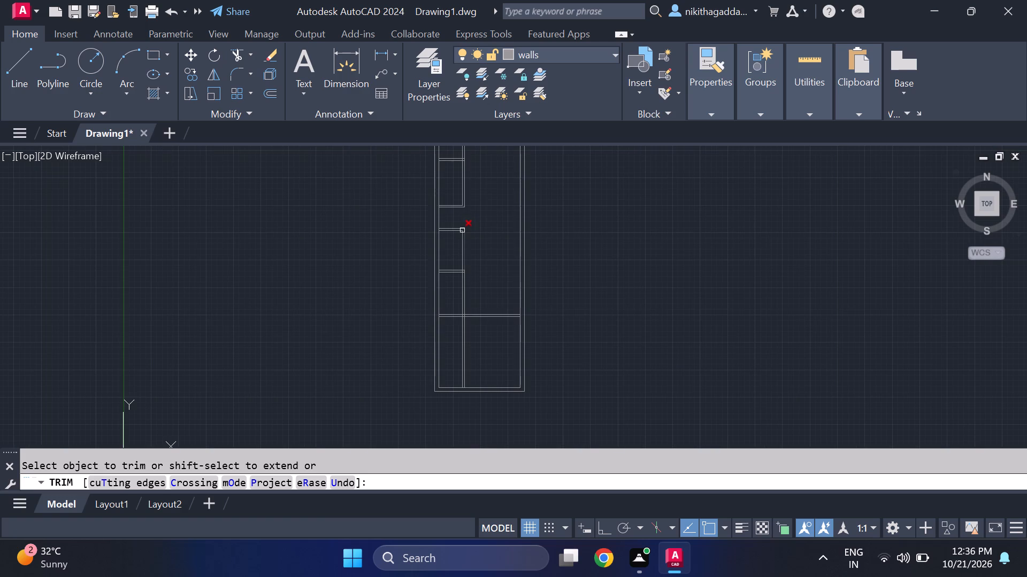
scroll(432, 243, up, 5)
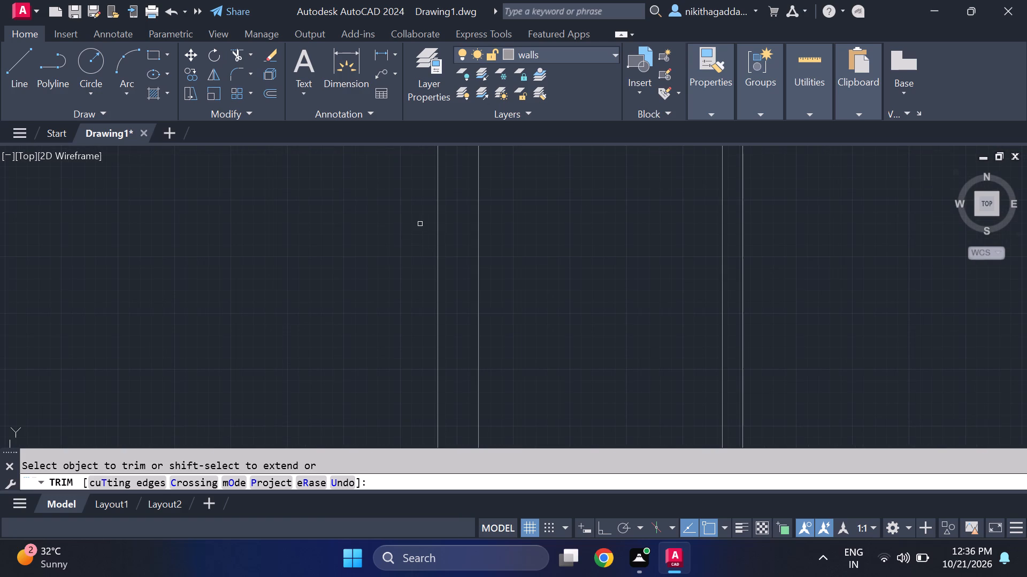
scroll(432, 221, down, 2)
scroll(433, 191, up, 3)
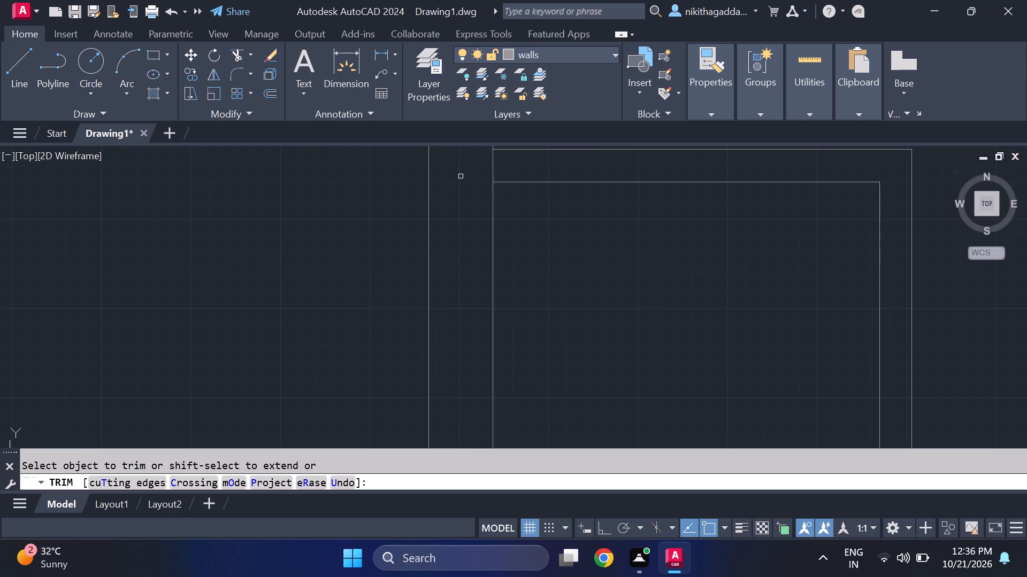
click(491, 170)
scroll(485, 225, down, 5)
middle_click(496, 211)
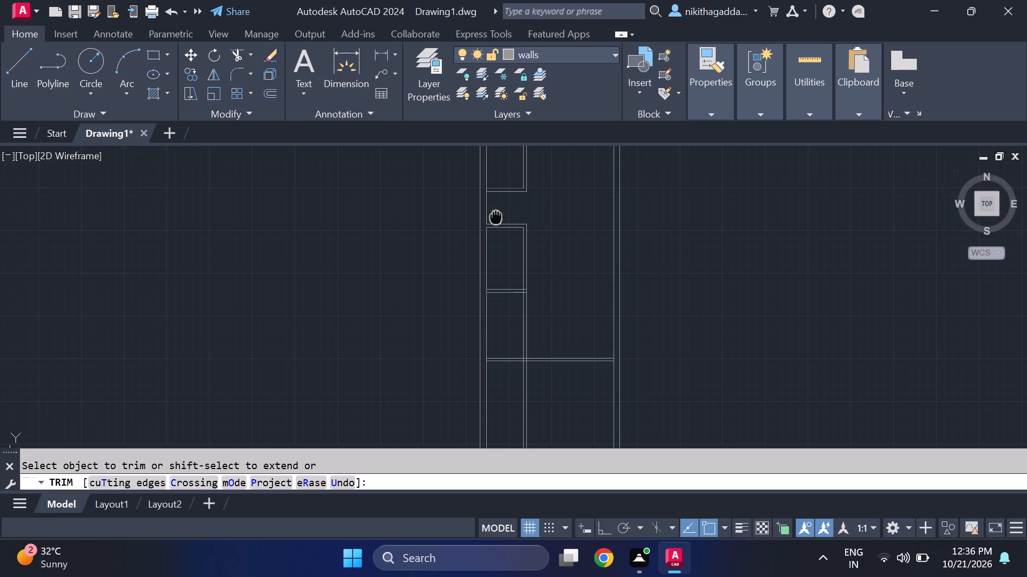
key(Escape)
key(Escape)
key(Escape)
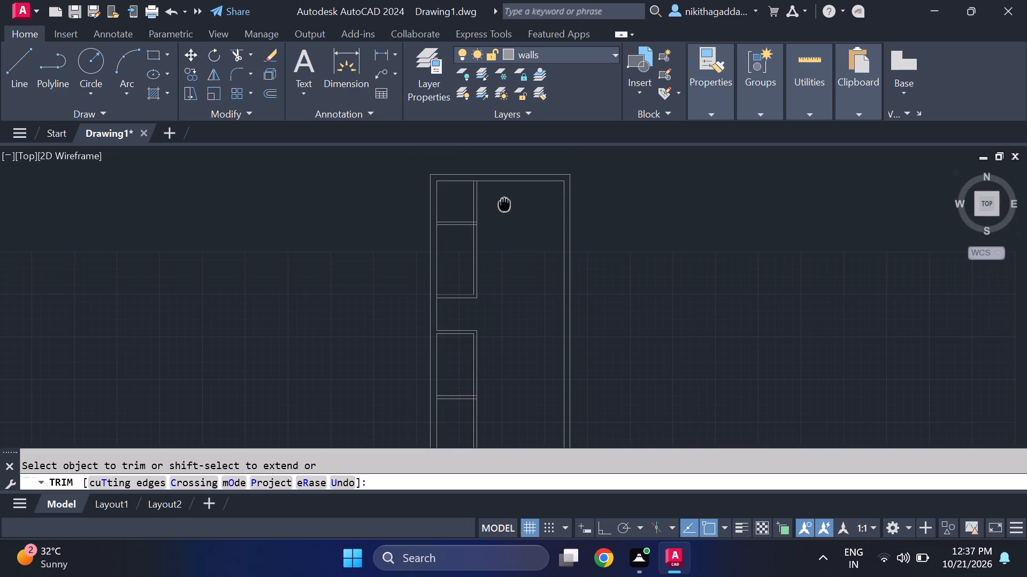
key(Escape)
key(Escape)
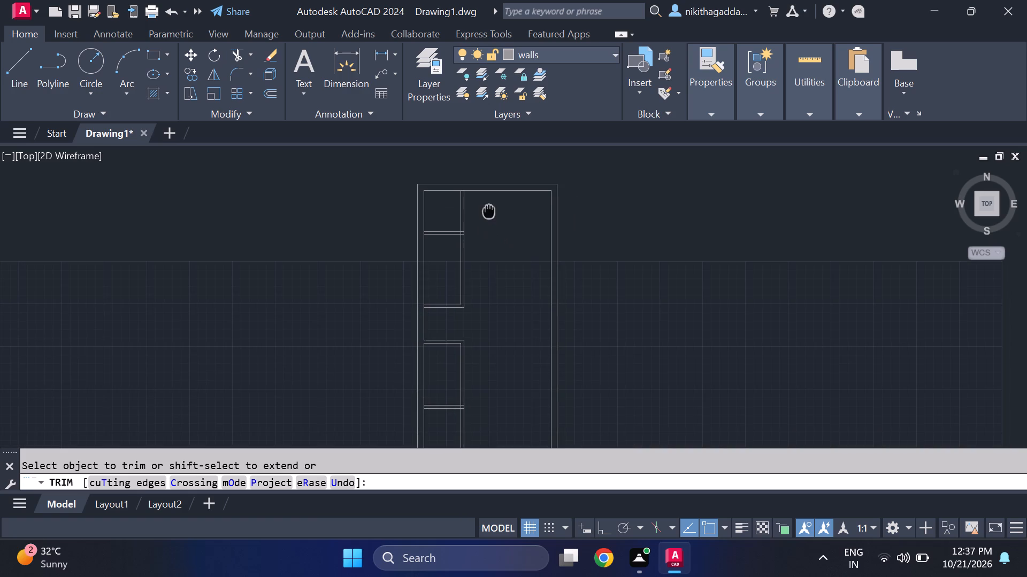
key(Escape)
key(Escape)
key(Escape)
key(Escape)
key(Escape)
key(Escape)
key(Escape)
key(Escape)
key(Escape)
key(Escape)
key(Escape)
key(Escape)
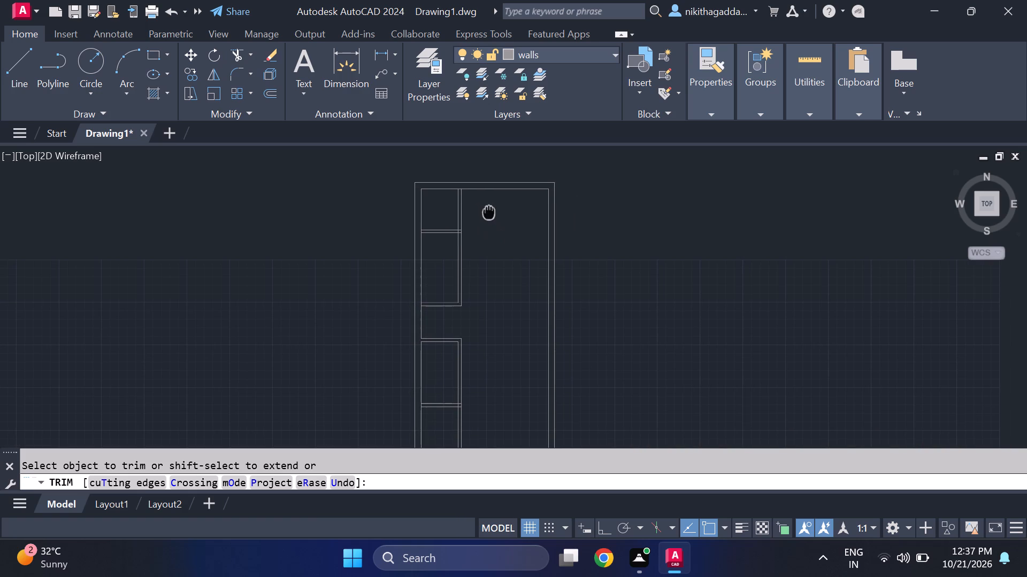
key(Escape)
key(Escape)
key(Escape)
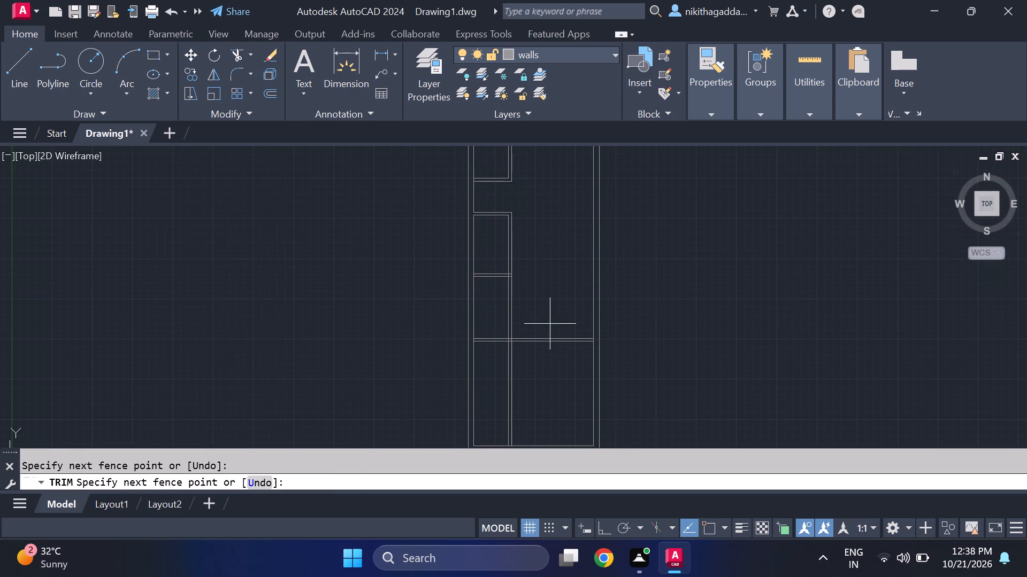
Trim both lines of the lowest horizontal partition wall between the vertical partition wall and the right outer wall.
drag(549, 324, 551, 358)
middle_drag(553, 355, 609, 291)
scroll(586, 276, up, 1)
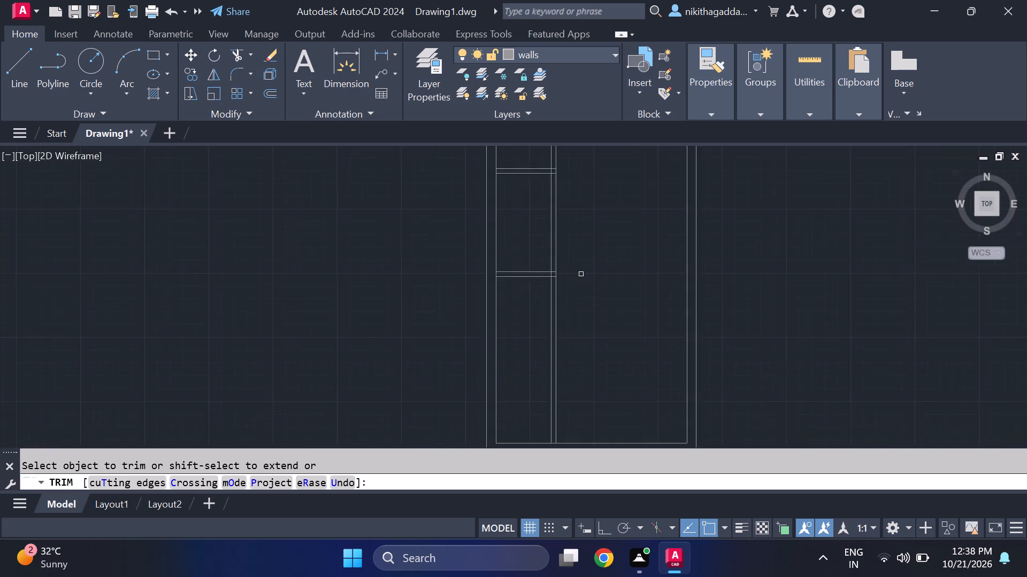
scroll(580, 274, up, 1)
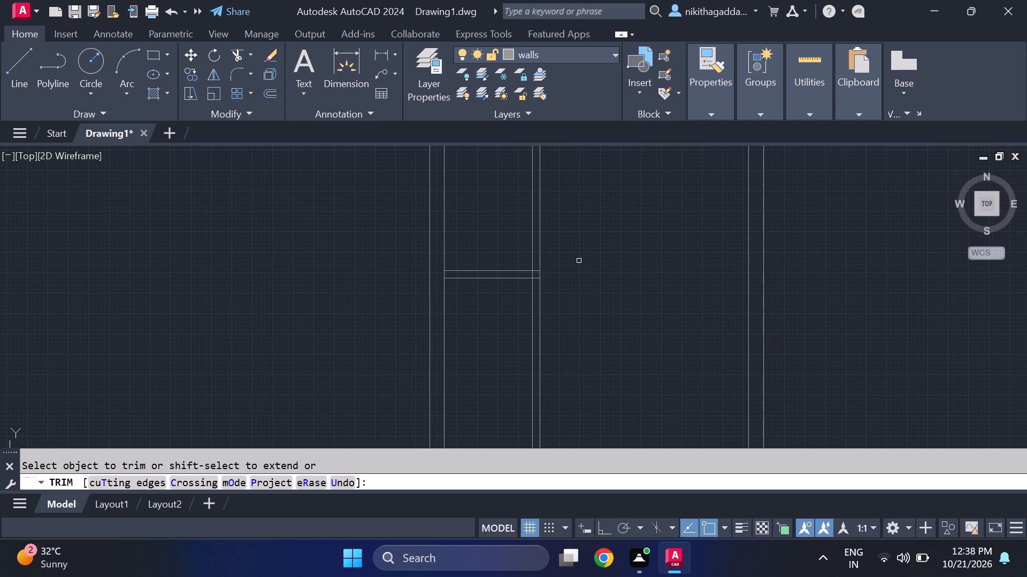
key(Escape)
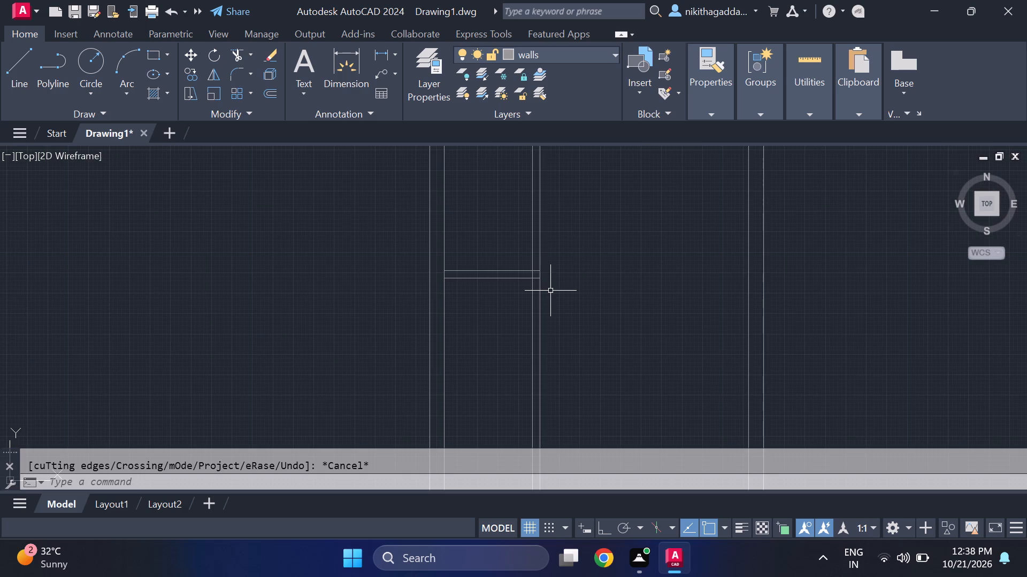
Trim both lines of the vertical partition wall below the lowest horizontal partition wall.
text(tr)
key(Return)
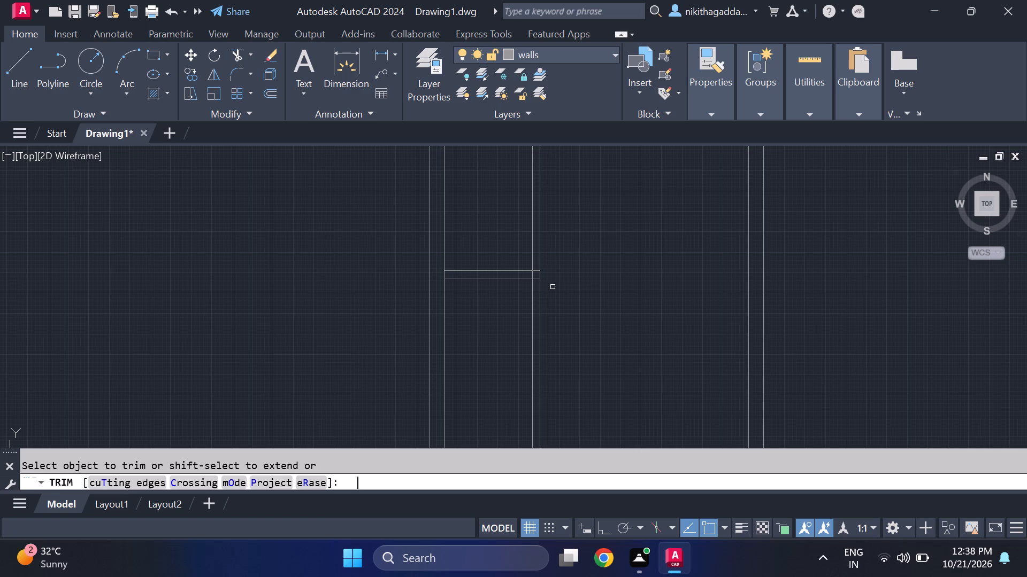
drag(550, 303, 484, 381)
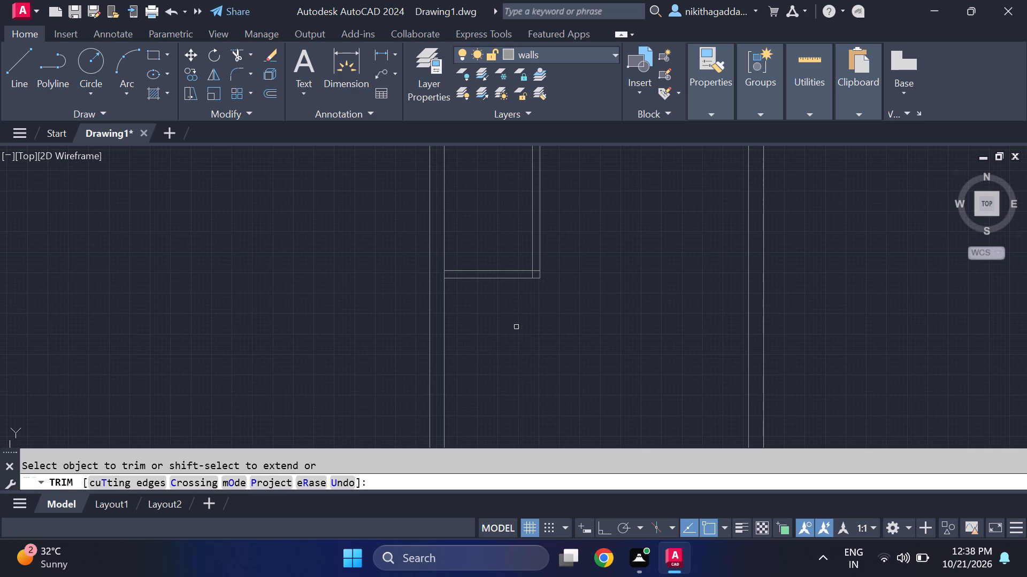
key(Escape)
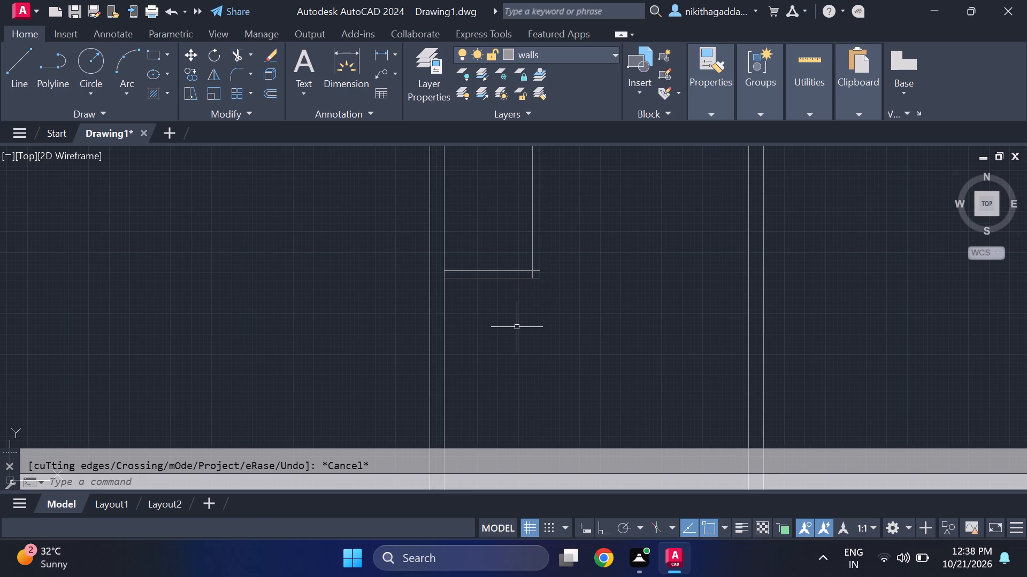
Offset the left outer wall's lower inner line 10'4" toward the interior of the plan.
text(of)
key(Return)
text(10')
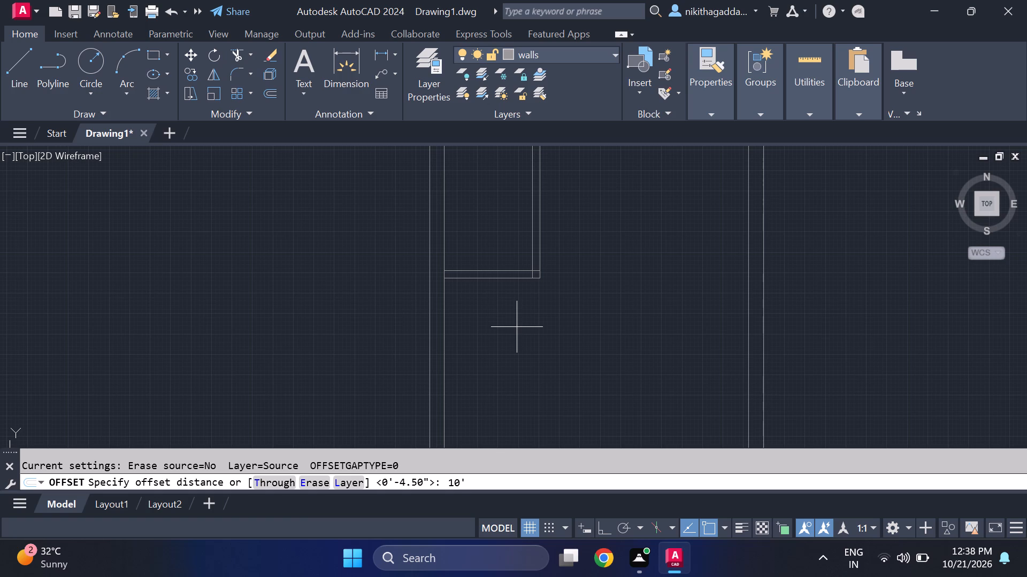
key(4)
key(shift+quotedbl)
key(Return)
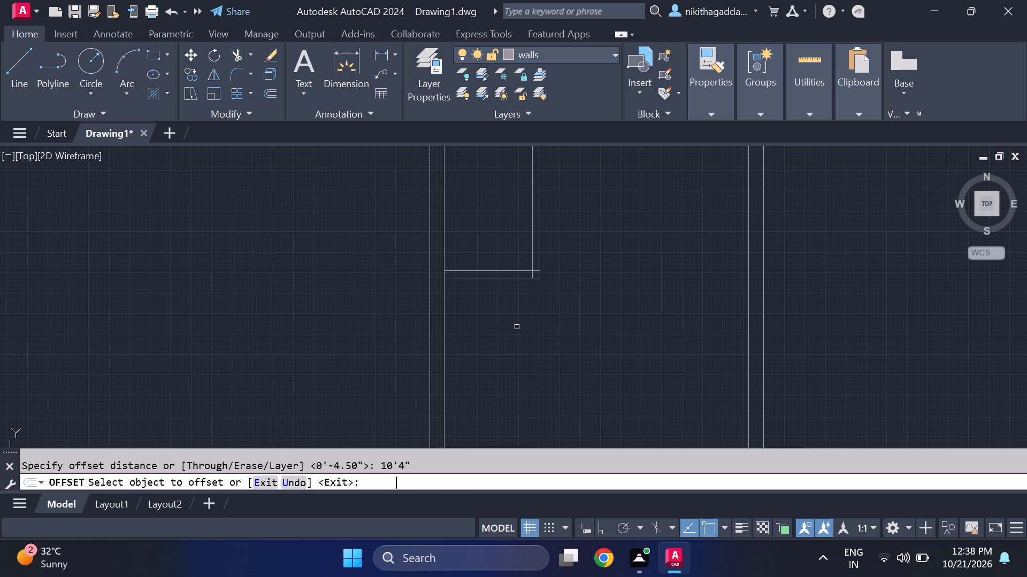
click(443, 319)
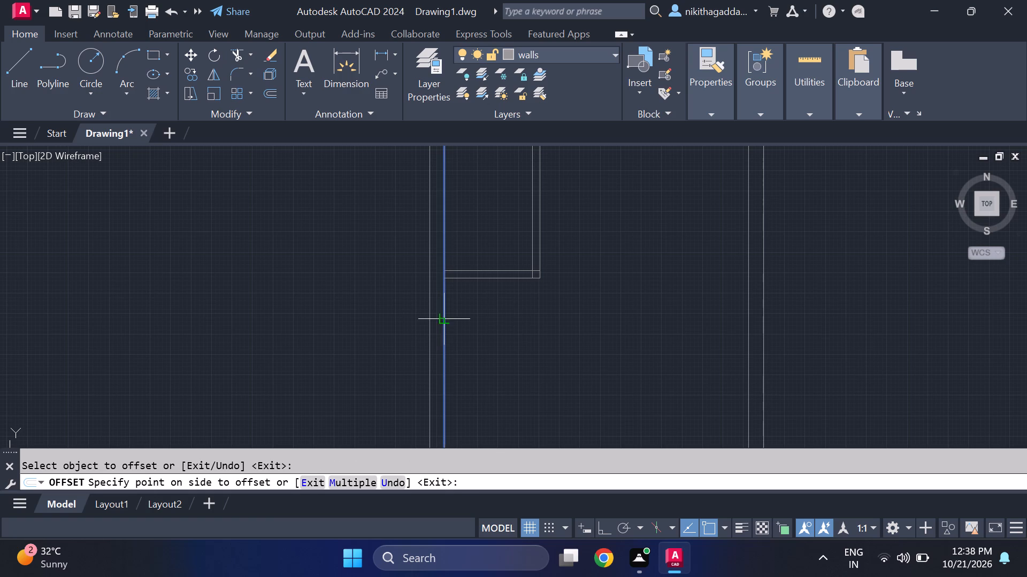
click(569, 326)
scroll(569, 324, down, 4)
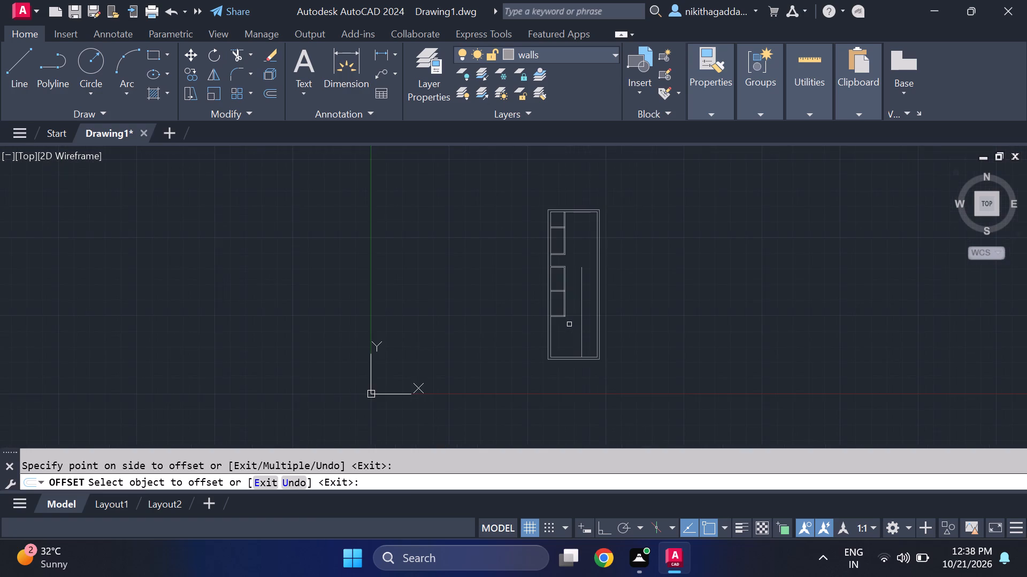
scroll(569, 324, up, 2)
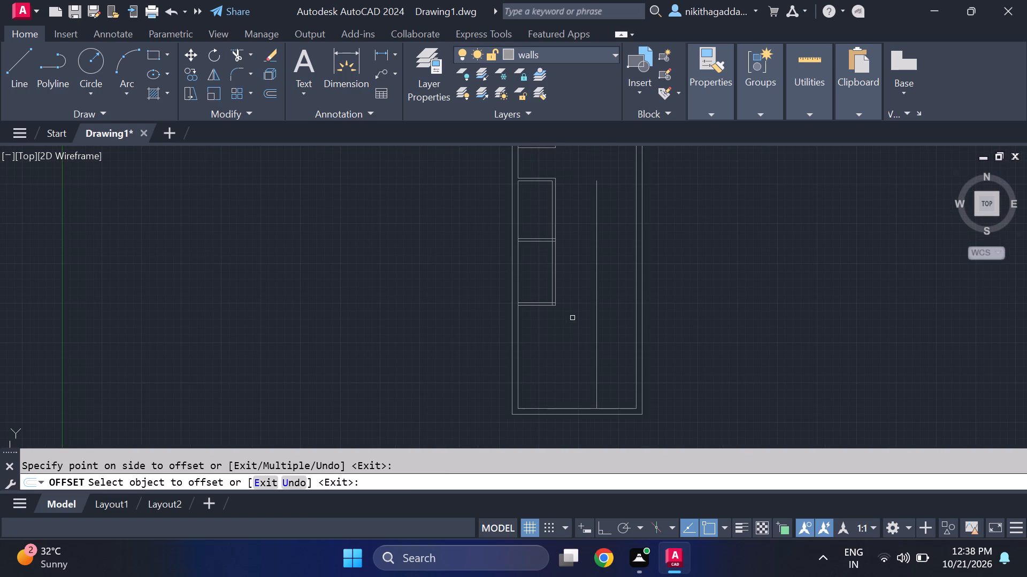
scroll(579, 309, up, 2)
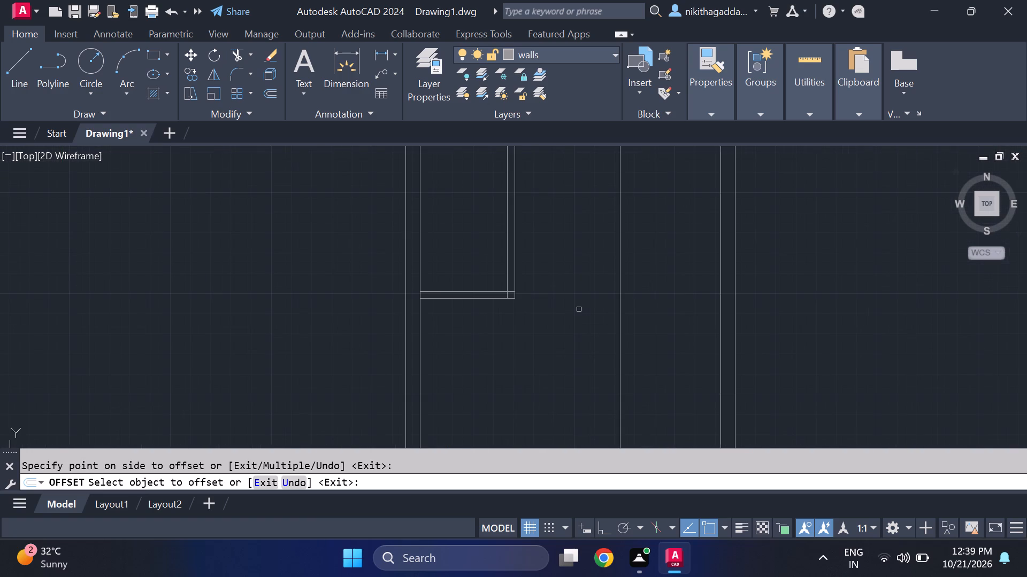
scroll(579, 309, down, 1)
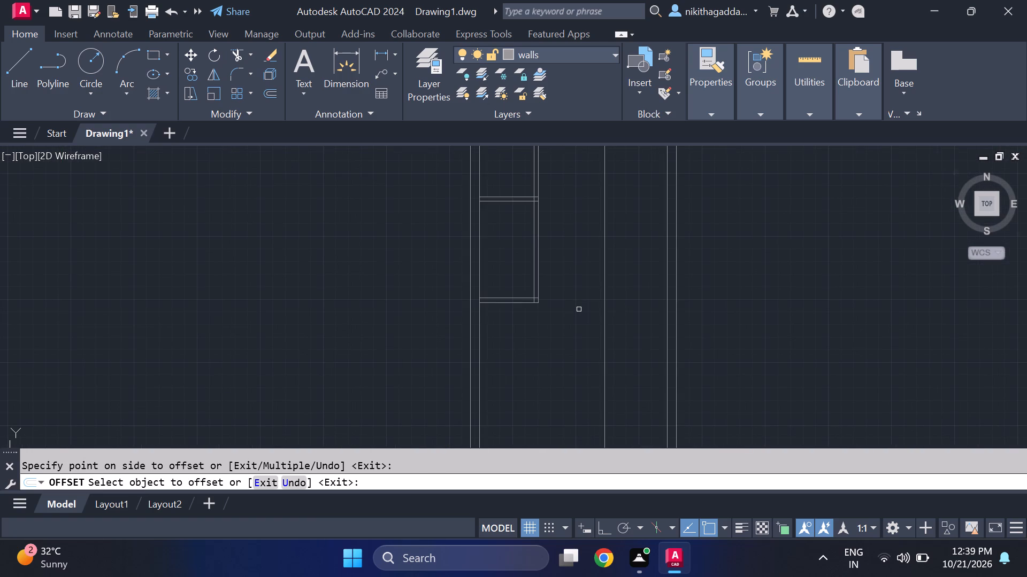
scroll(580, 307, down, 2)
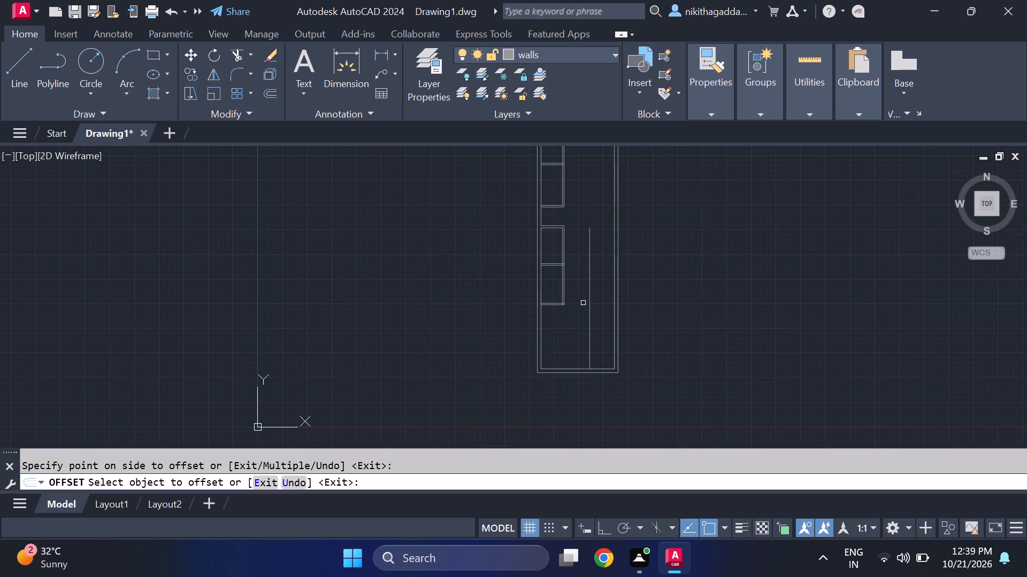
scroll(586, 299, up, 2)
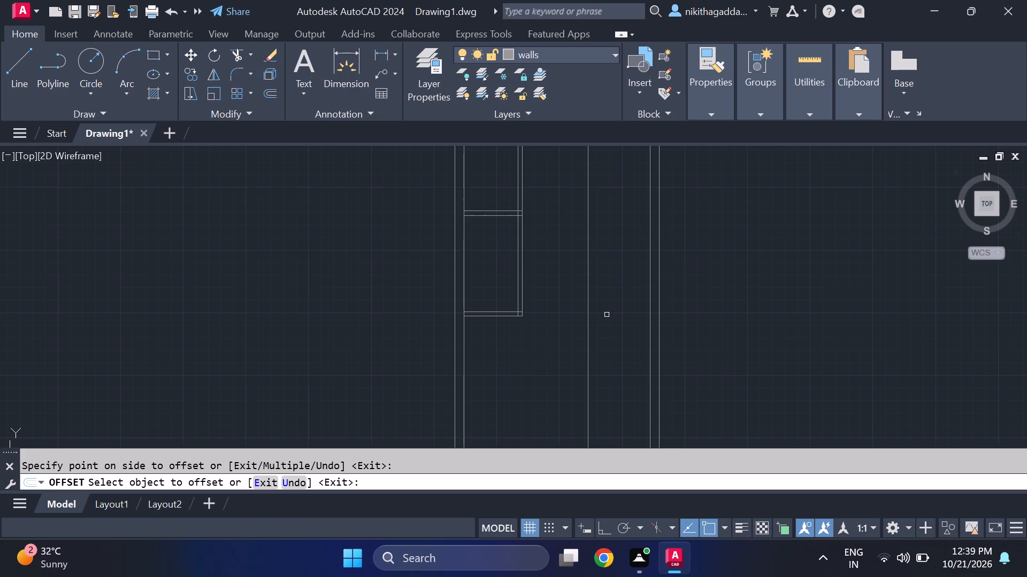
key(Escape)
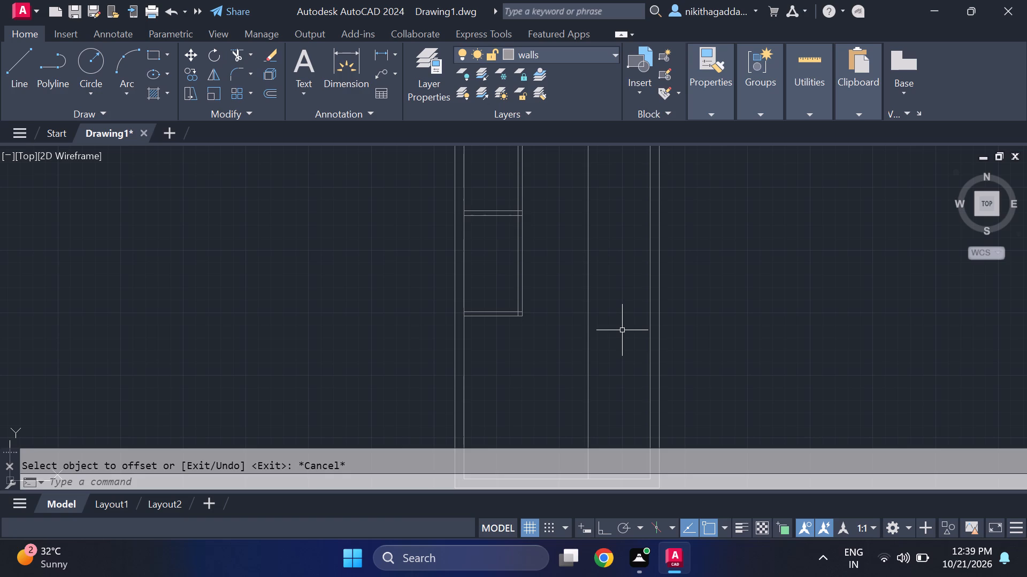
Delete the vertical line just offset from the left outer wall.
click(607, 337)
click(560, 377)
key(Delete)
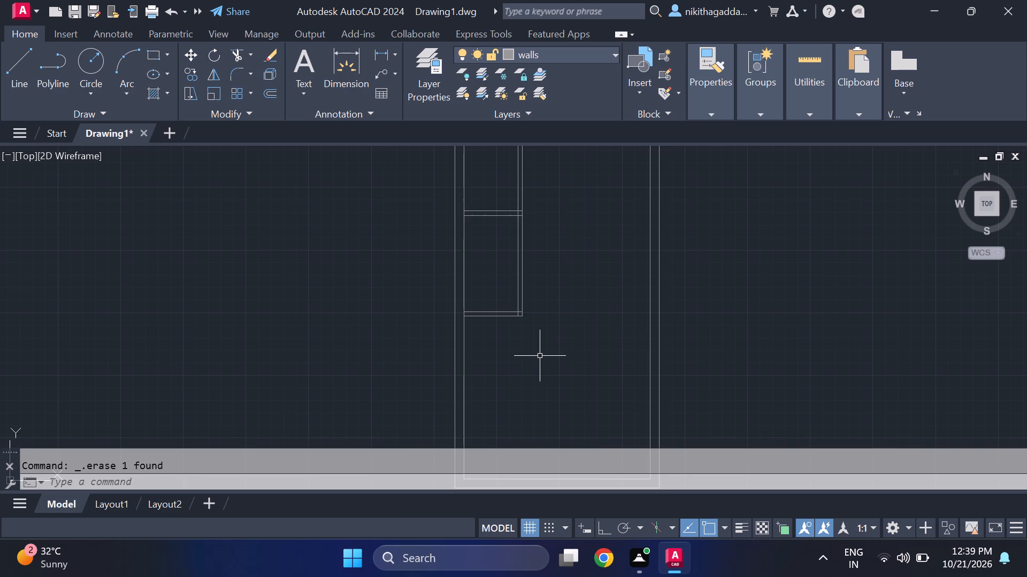
Offset the left outer wall's lower inner line 104" toward the interior of the plan.
text(of)
key(Return)
text(10)
key(4)
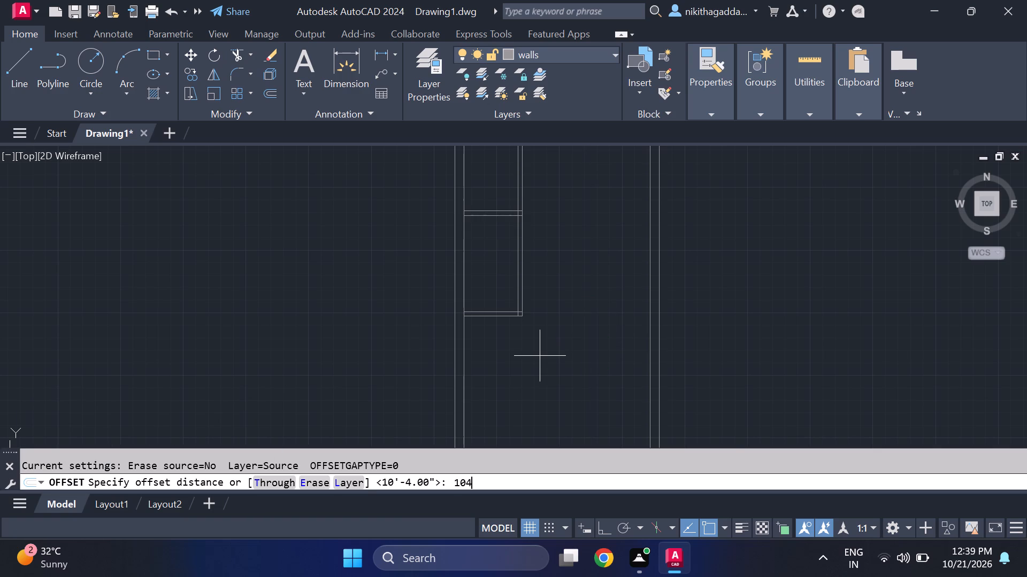
key(shift+quotedbl)
key(Return)
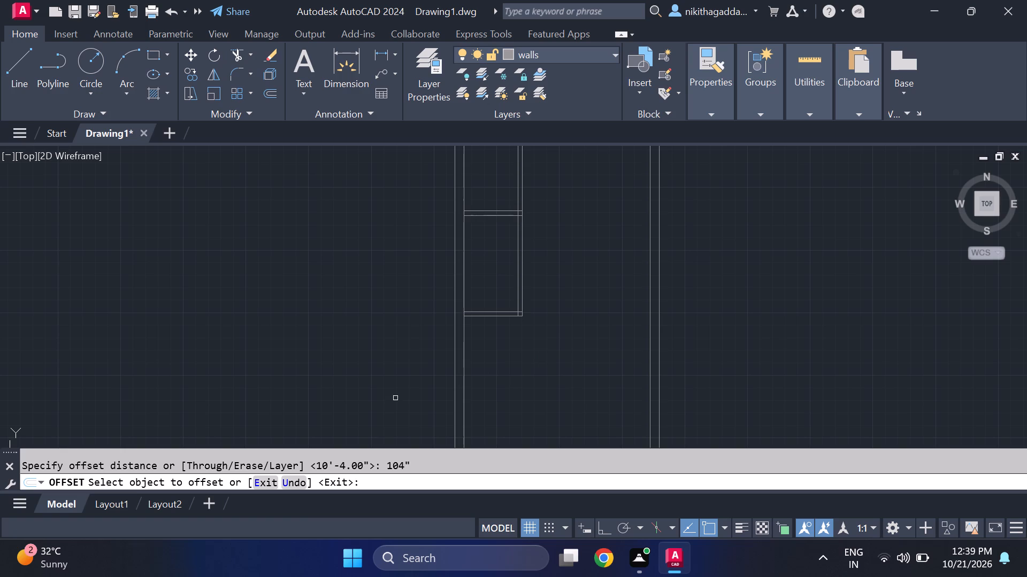
click(465, 371)
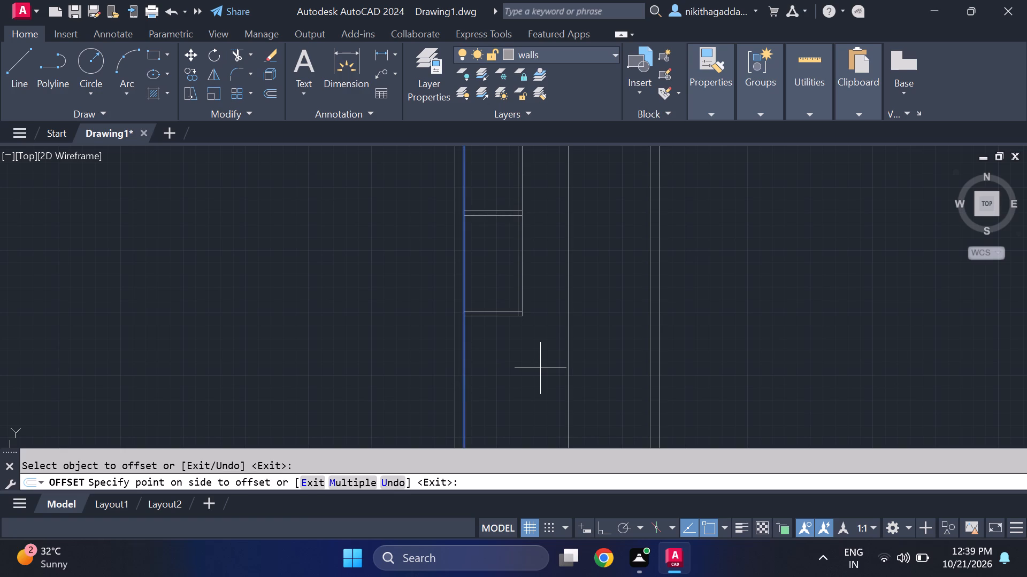
scroll(551, 302, down, 1)
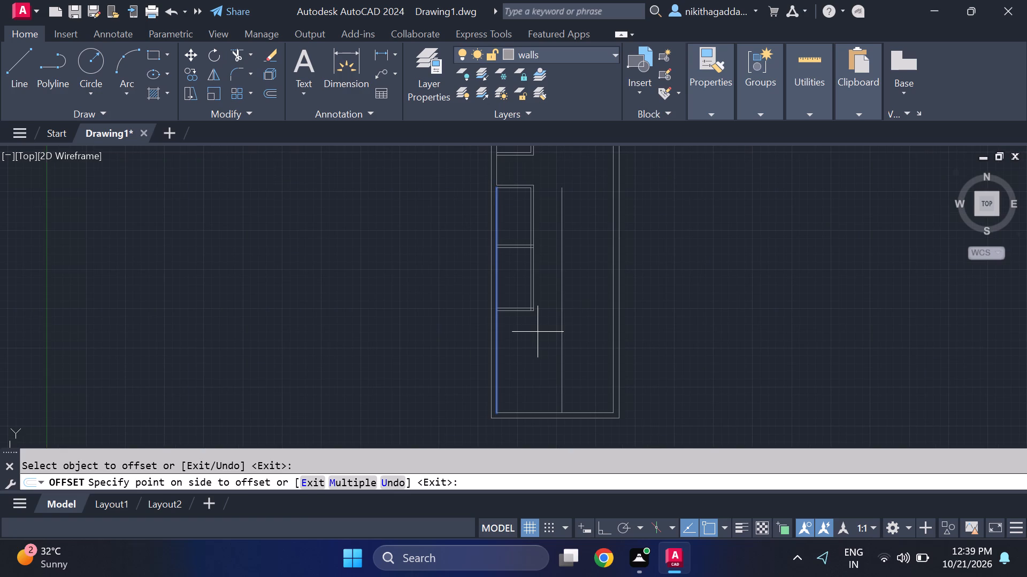
scroll(537, 333, up, 1)
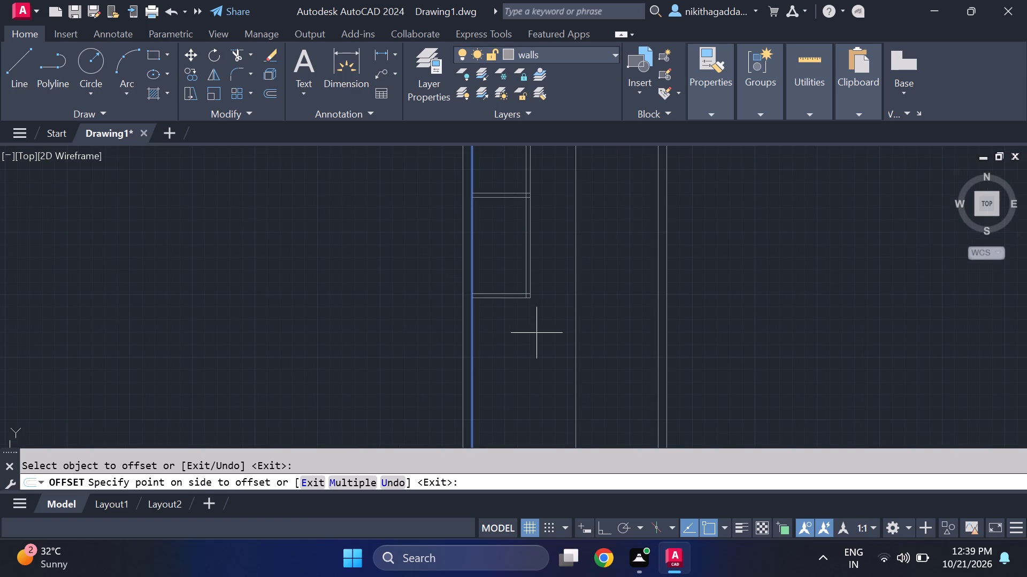
scroll(537, 333, up, 1)
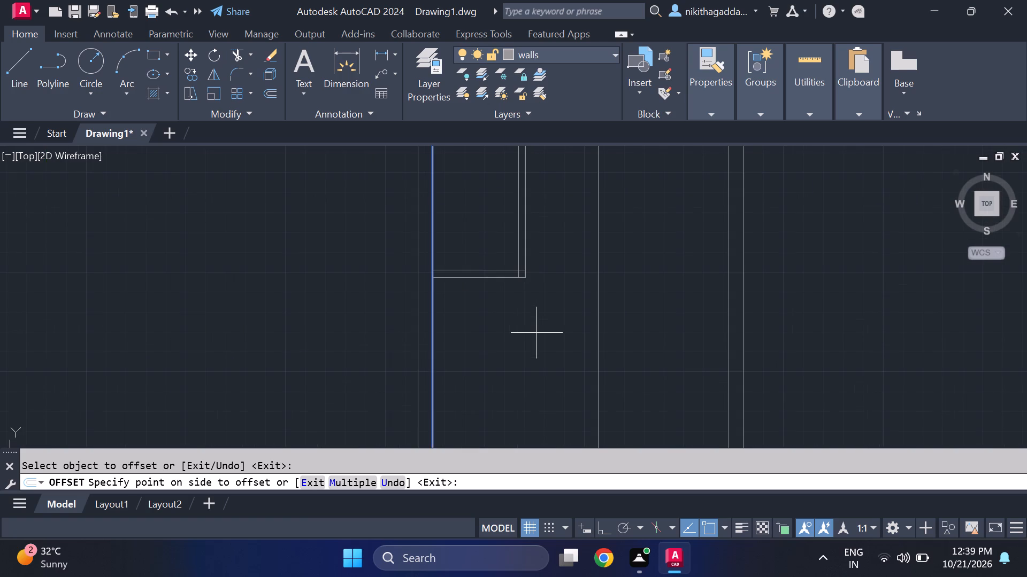
click(537, 333)
key(Escape)
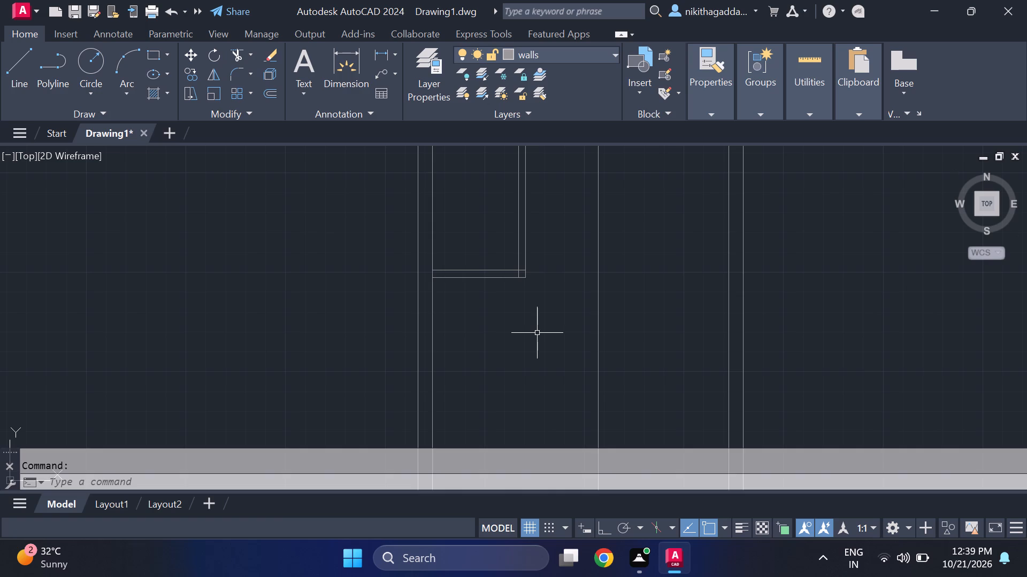
Offset the new interior vertical line 4.5" toward the right outer wall to give the partition its thickness.
text(of)
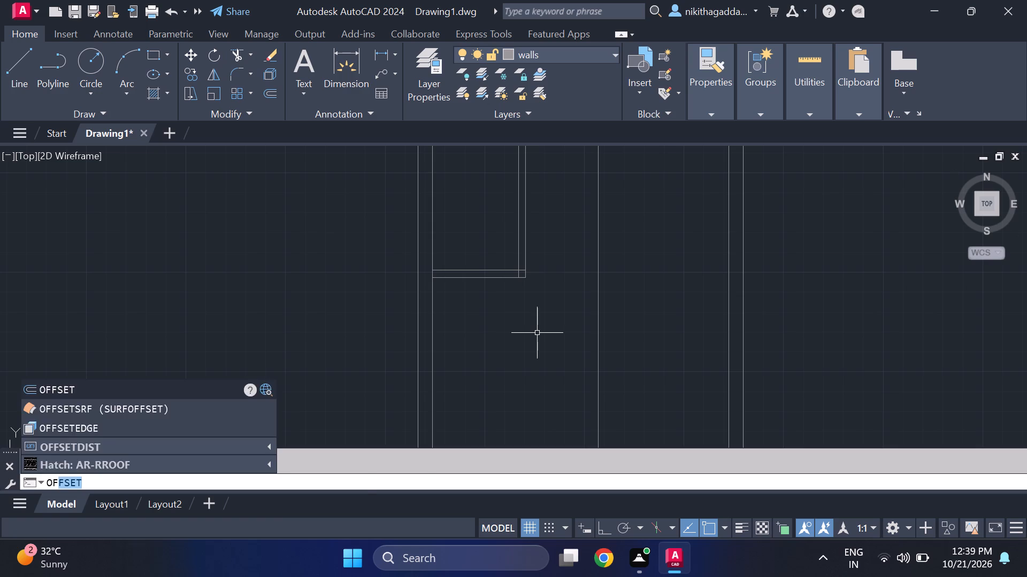
key(Return)
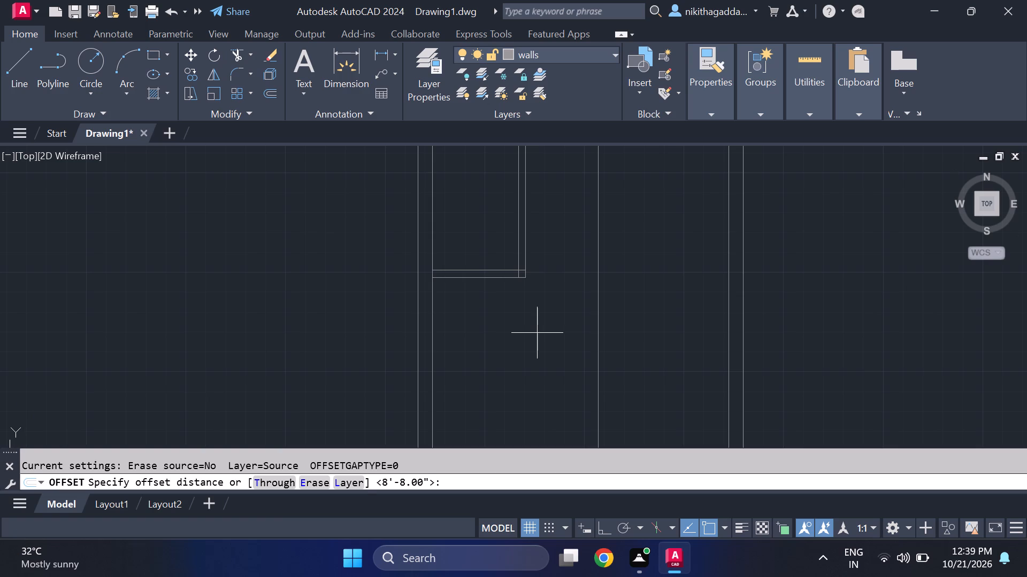
text(4.5)
key(shift+quotedbl)
key(Return)
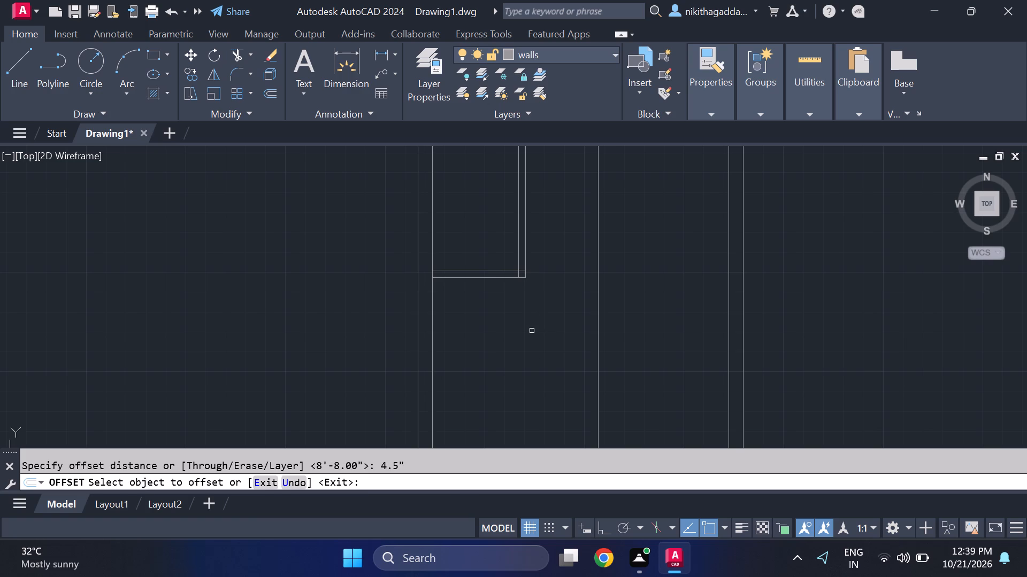
click(601, 360)
click(599, 356)
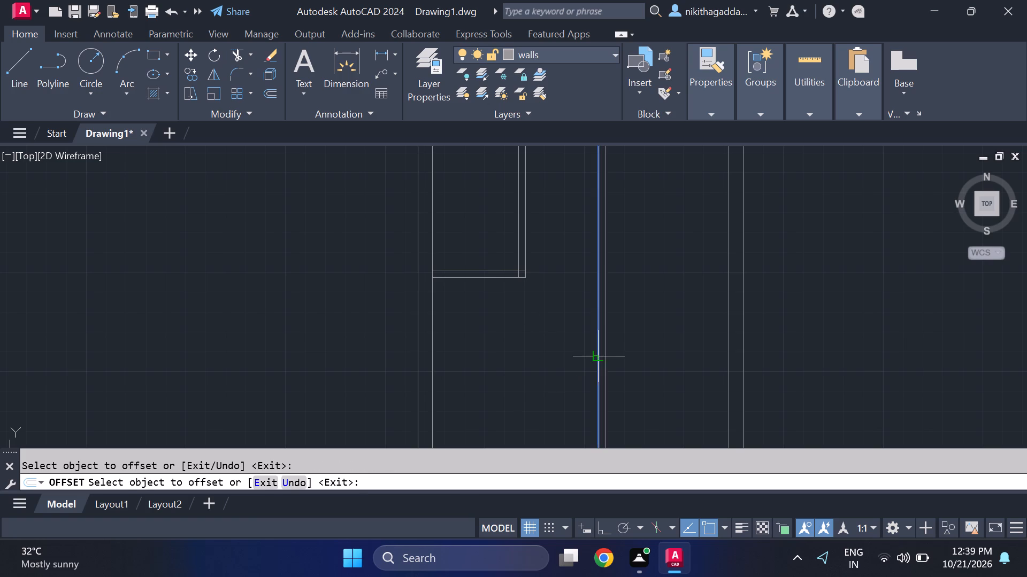
click(643, 348)
scroll(643, 348, down, 3)
scroll(642, 349, up, 3)
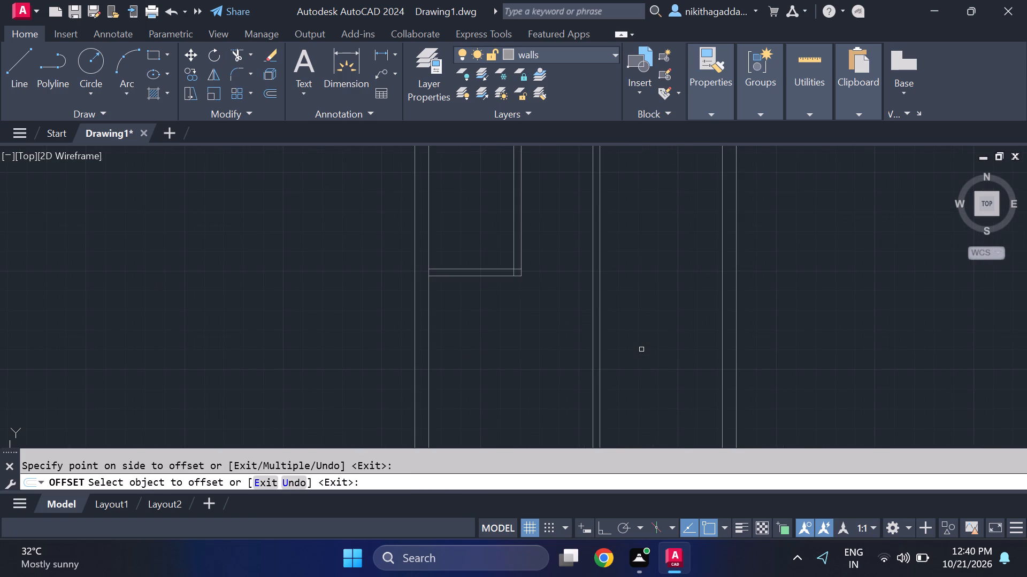
key(Escape)
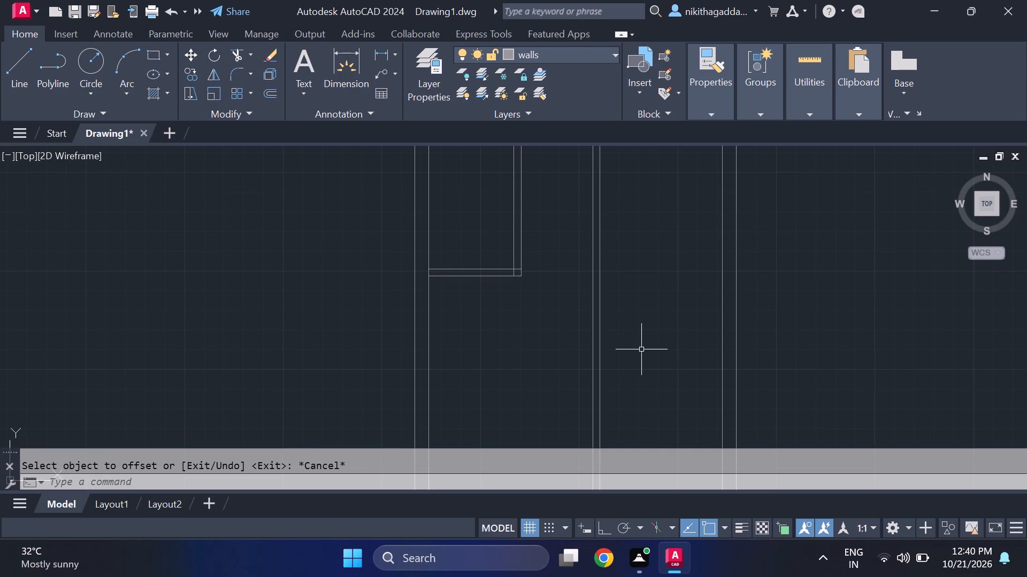
Offset the lower line of the left rooms' bottom horizontal partition 110" toward the bottom outer wall.
text(of)
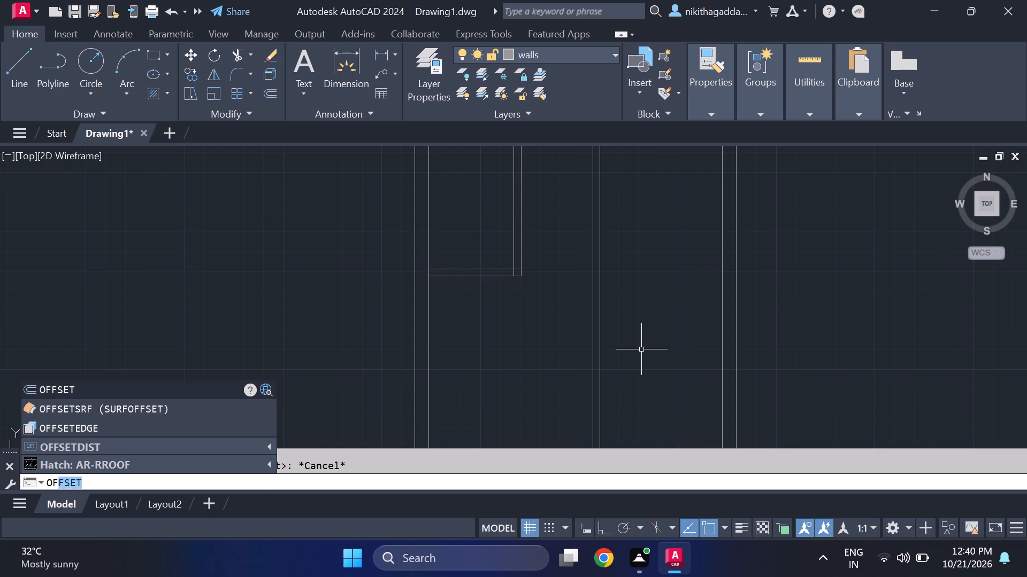
key(Return)
text(110)
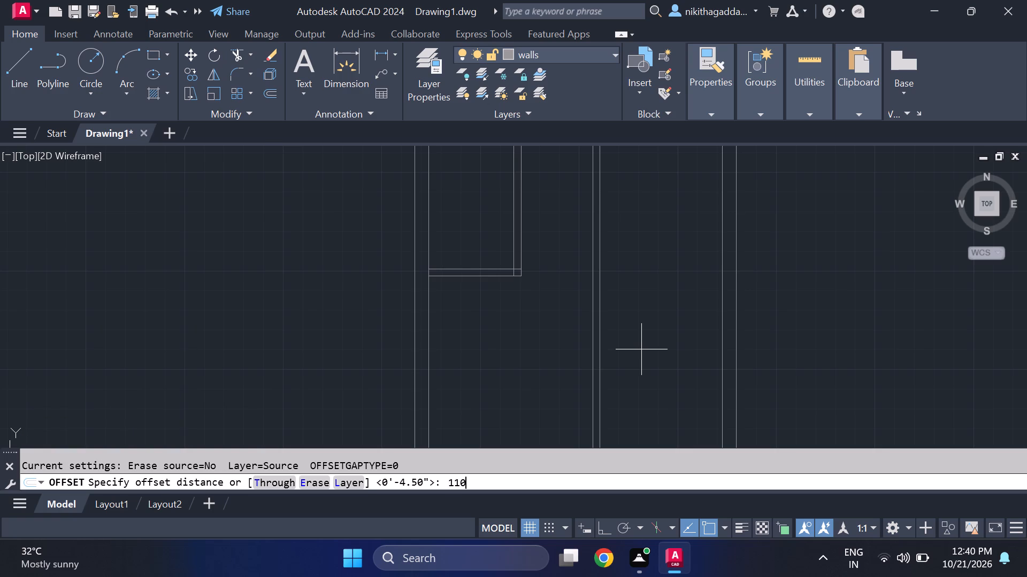
key(shift+quotedbl)
key(Return)
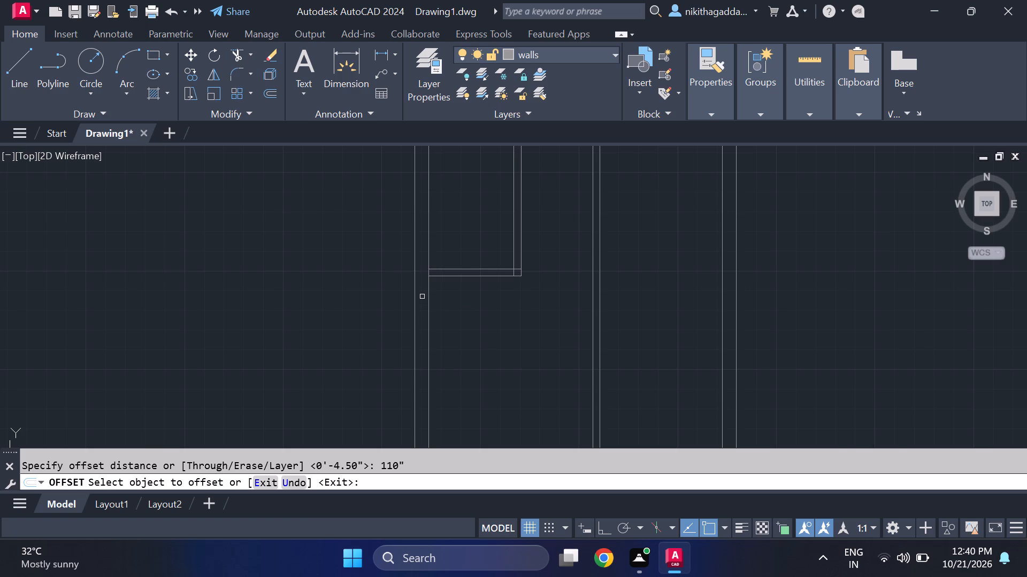
click(473, 275)
scroll(485, 325, down, 2)
middle_drag(497, 385, 492, 325)
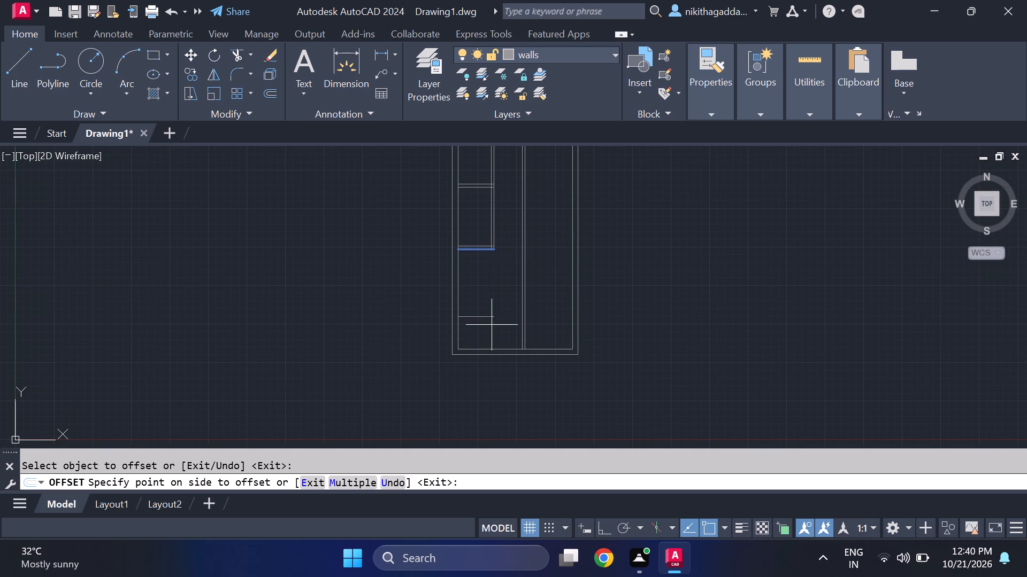
scroll(492, 325, up, 3)
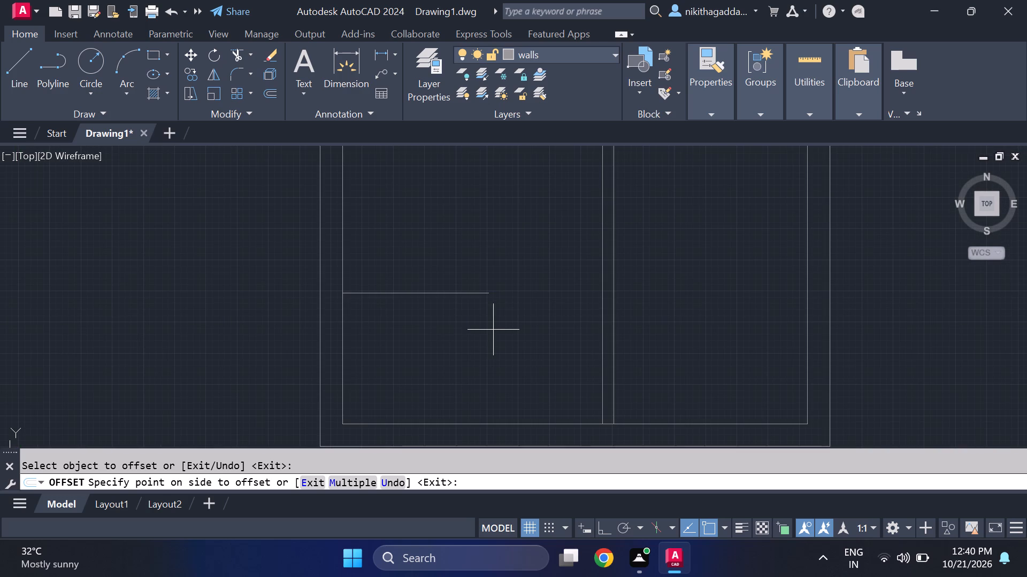
click(493, 330)
scroll(493, 330, down, 3)
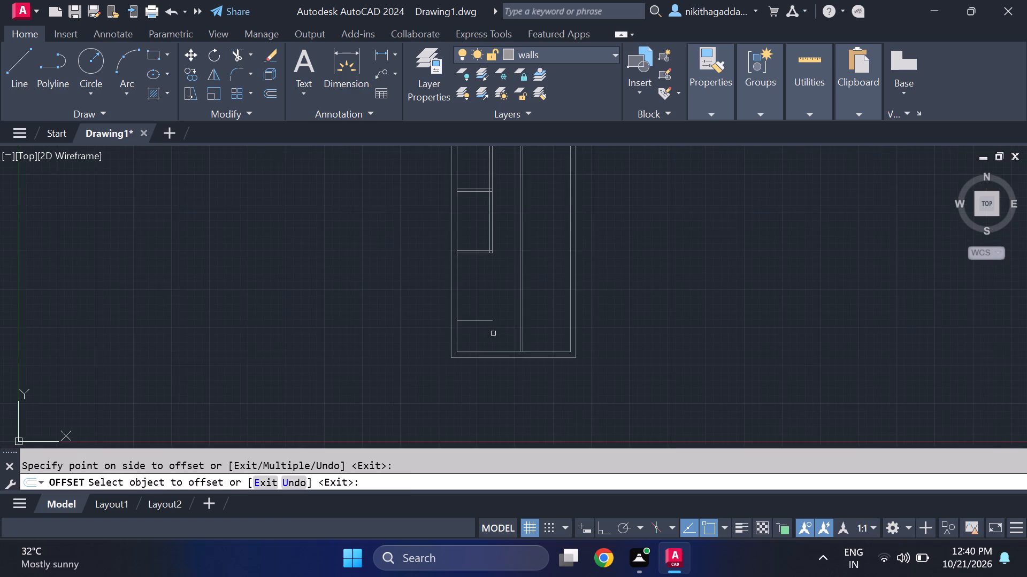
scroll(494, 323, up, 2)
middle_drag(494, 323, 475, 368)
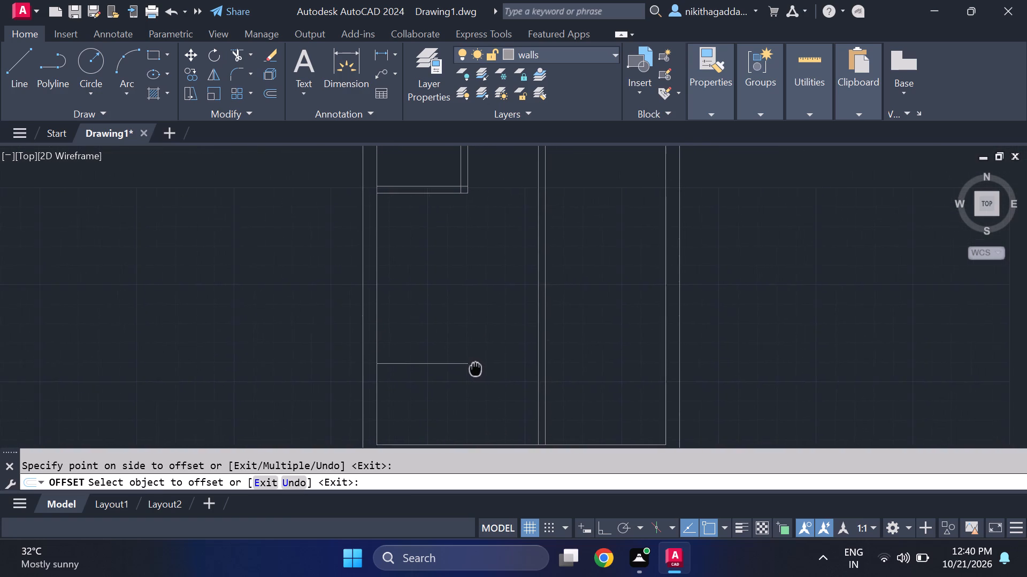
middle_drag(475, 368, 418, 371)
scroll(420, 370, down, 2)
scroll(416, 374, up, 1)
middle_click(416, 374)
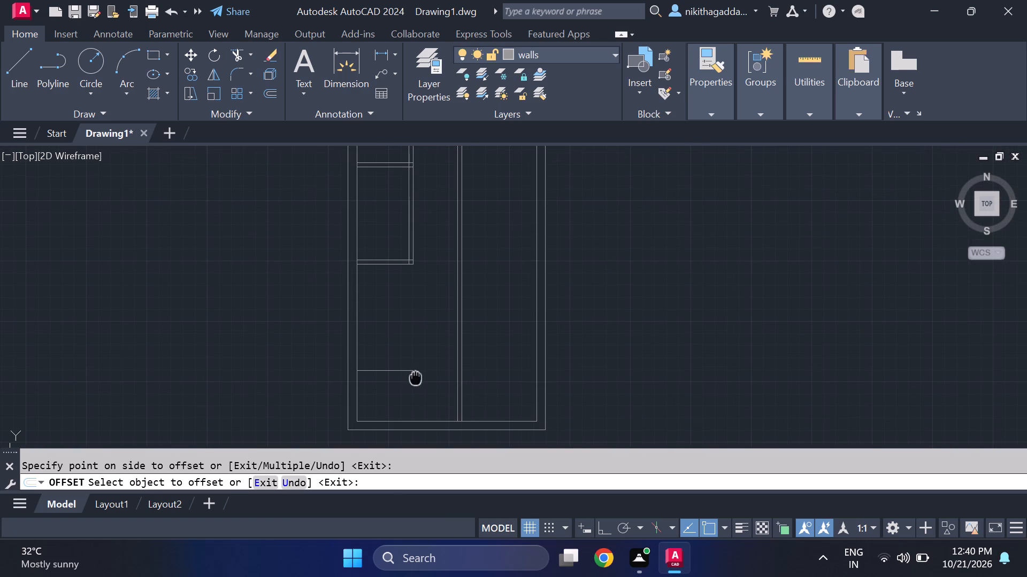
key(Escape)
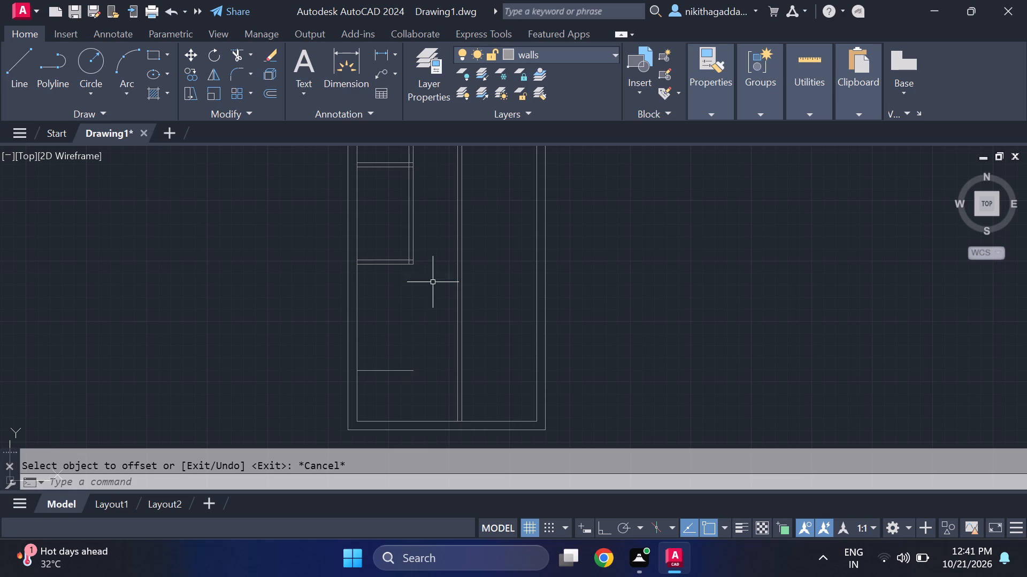
Extend the new horizontal line to the far line of the long vertical partition on its right.
scroll(433, 282, down, 2)
middle_drag(415, 290, 557, 323)
scroll(415, 290, up, 1)
scroll(557, 323, up, 2)
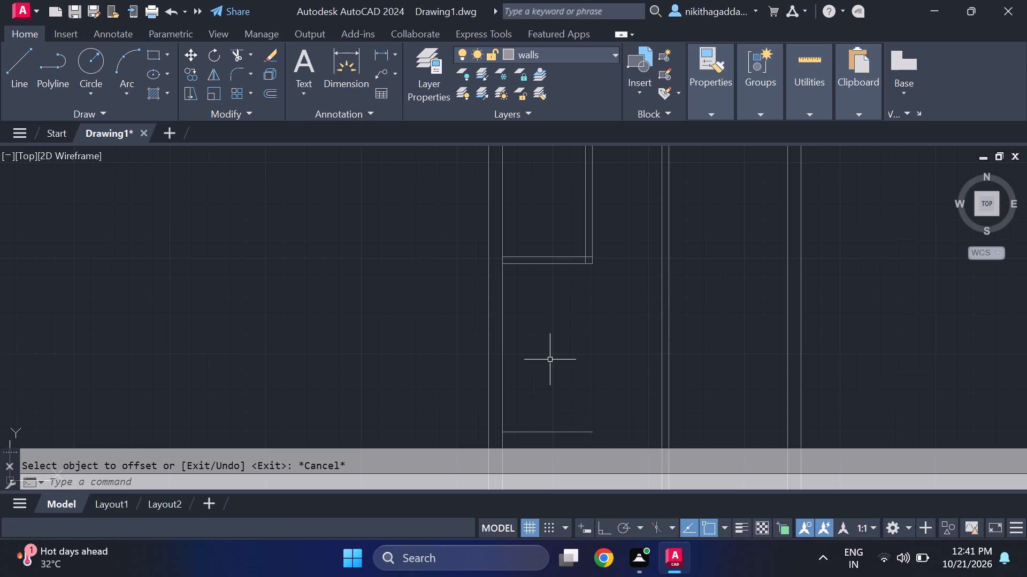
scroll(550, 360, down, 1)
middle_drag(550, 360, 541, 349)
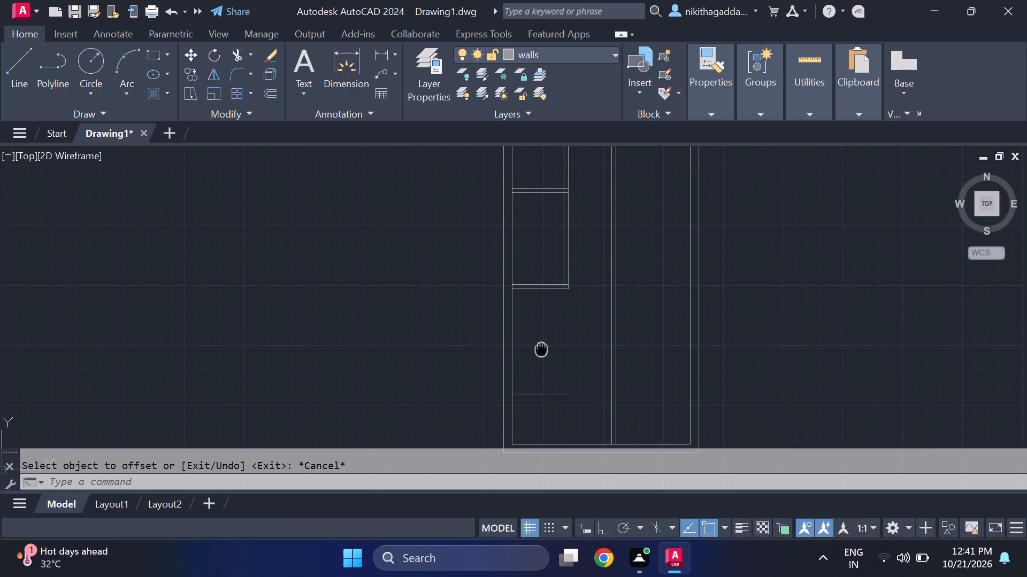
middle_drag(541, 349, 532, 352)
middle_drag(556, 384, 495, 308)
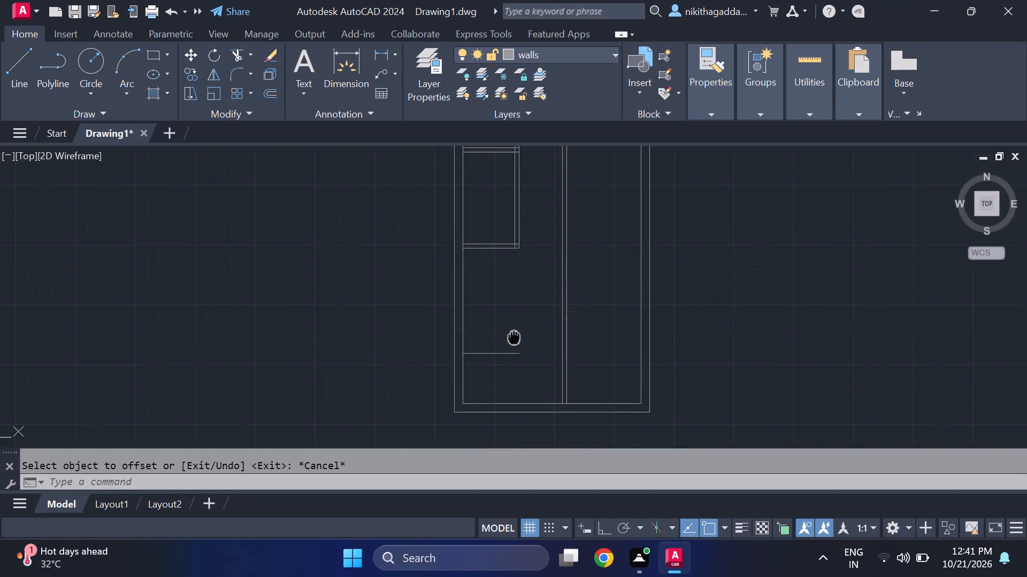
middle_drag(495, 308, 488, 303)
middle_drag(493, 310, 493, 311)
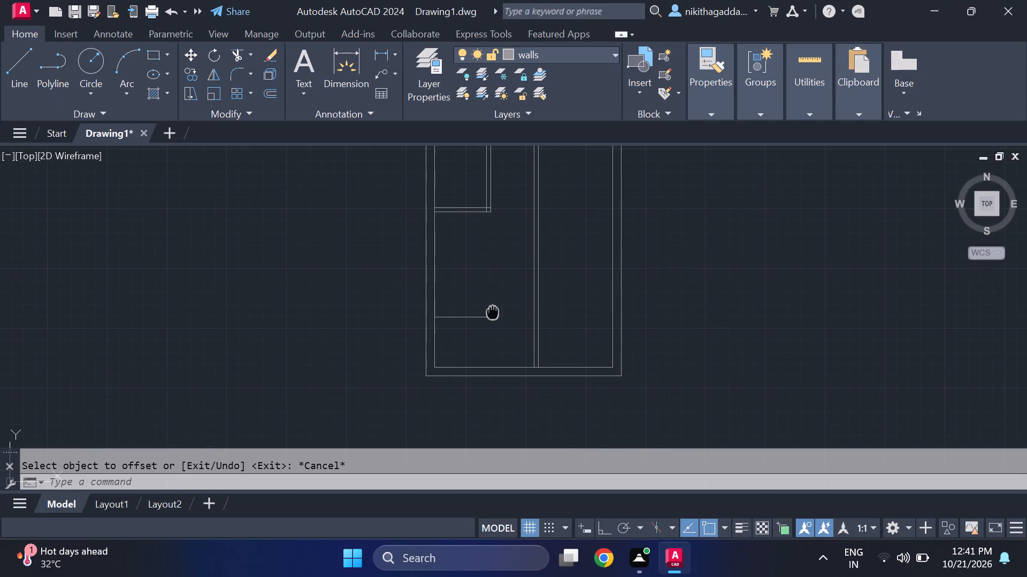
middle_drag(493, 311, 484, 325)
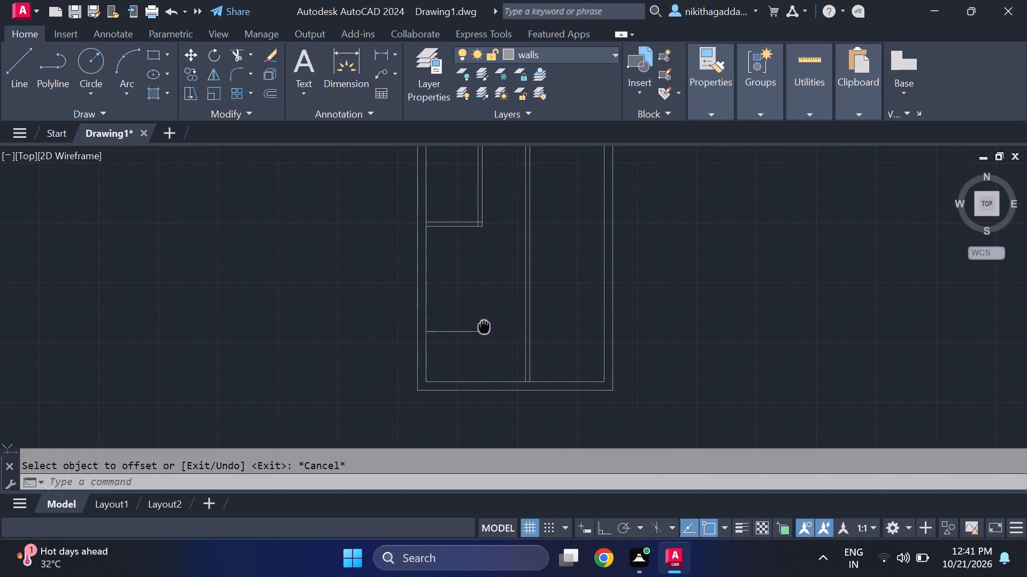
middle_drag(484, 325, 464, 352)
scroll(450, 342, up, 2)
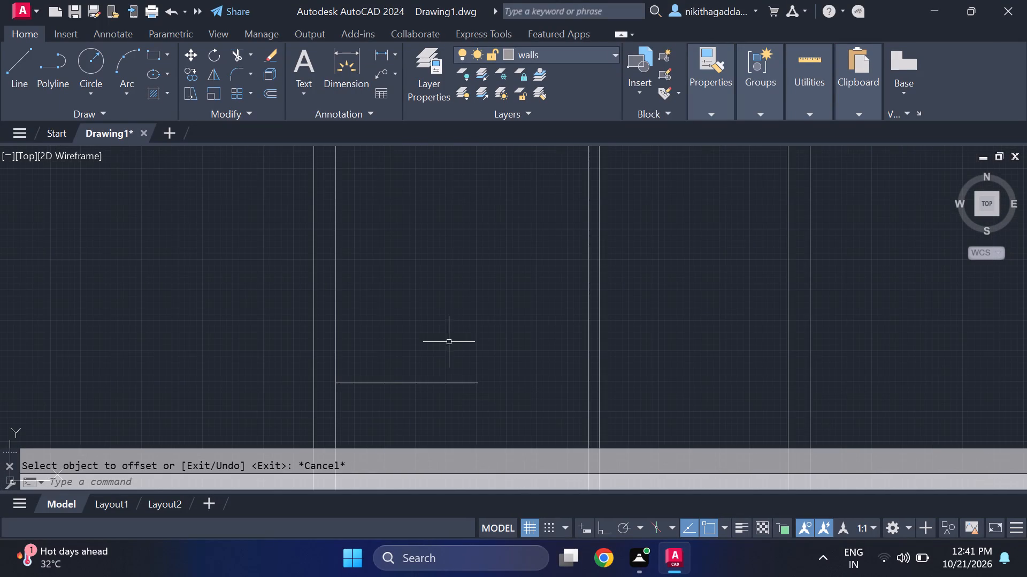
text(ex)
key(Return)
drag(453, 330, 456, 407)
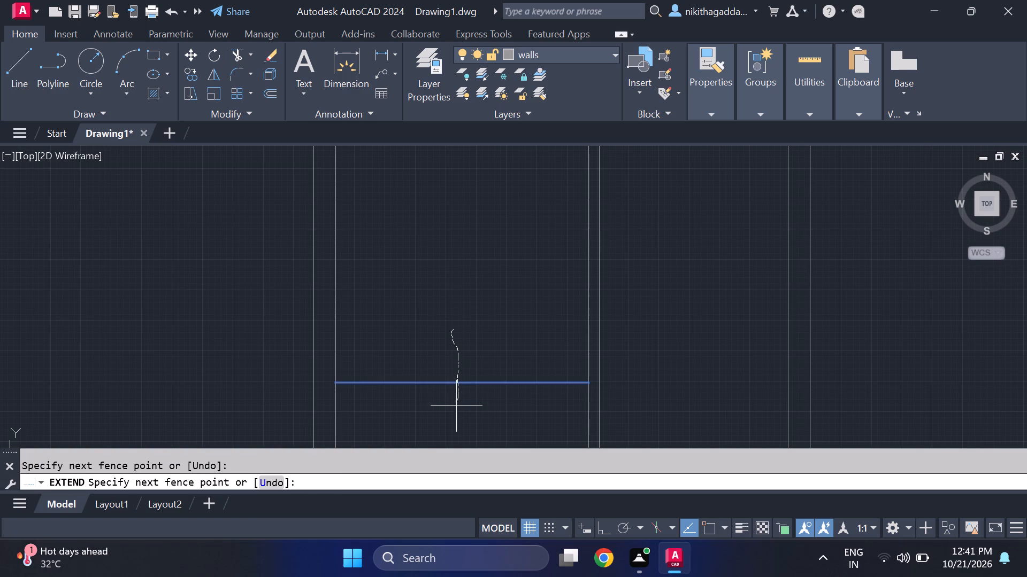
drag(456, 407, 458, 405)
drag(496, 361, 495, 396)
key(Escape)
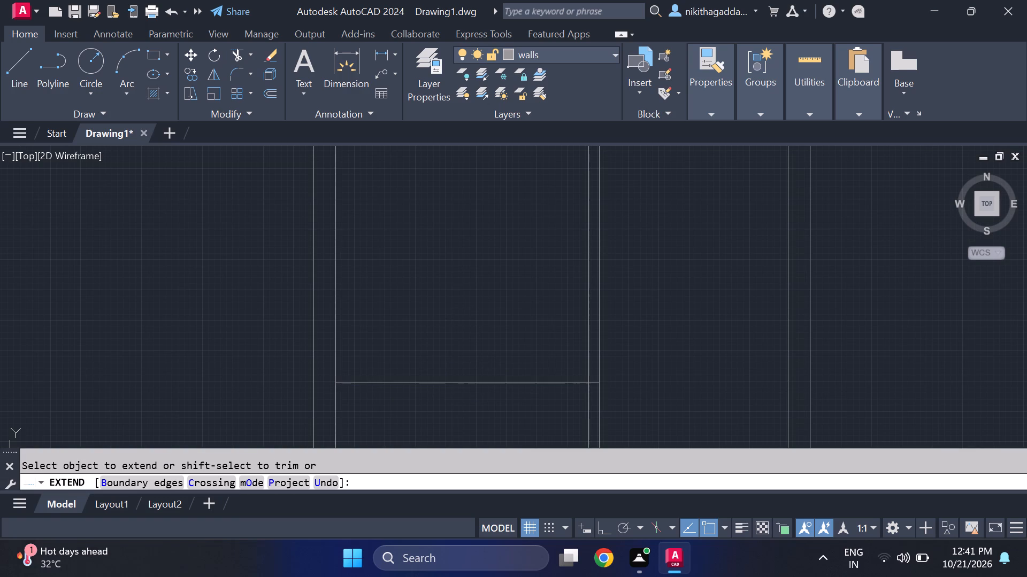
Offset the extended horizontal line 4.5" toward the bottom outer wall to give the partition its thickness.
text(of)
key(Return)
text(4/)
key(BackSpace)
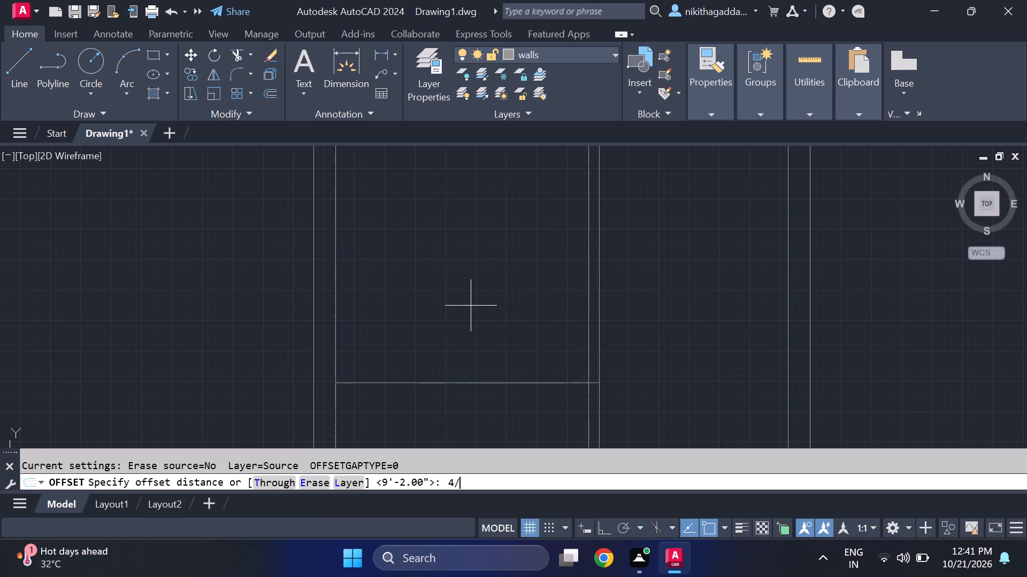
text(.5)
key(shift+quotedbl)
key(Return)
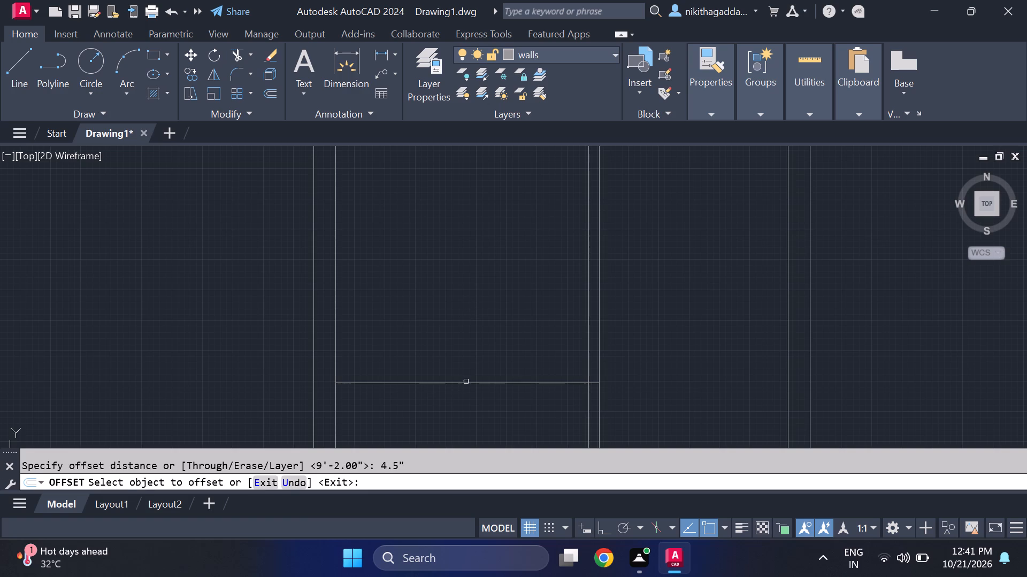
click(466, 381)
click(460, 412)
scroll(461, 410, down, 3)
middle_drag(461, 410, 460, 332)
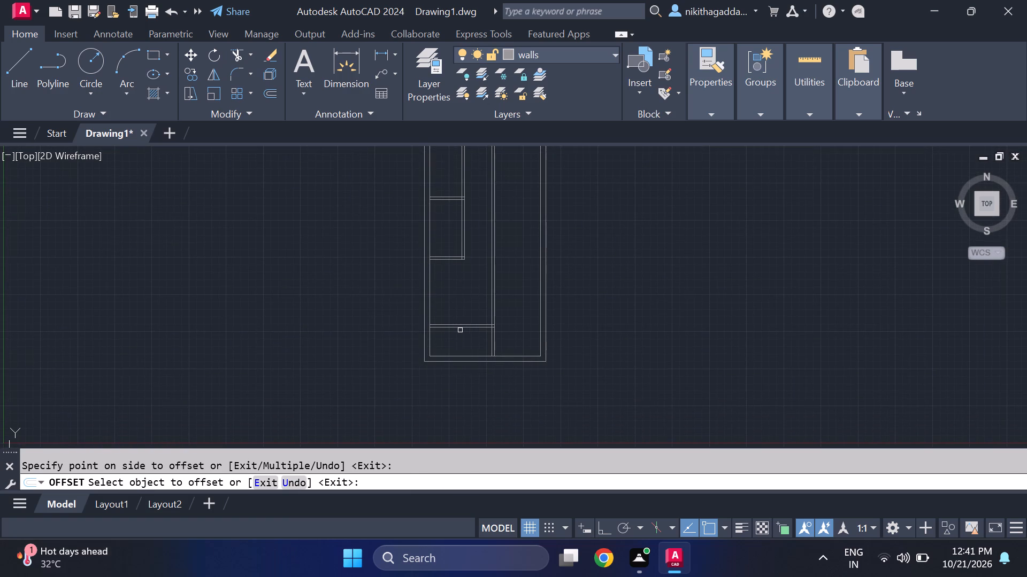
scroll(458, 339, up, 2)
key(Escape)
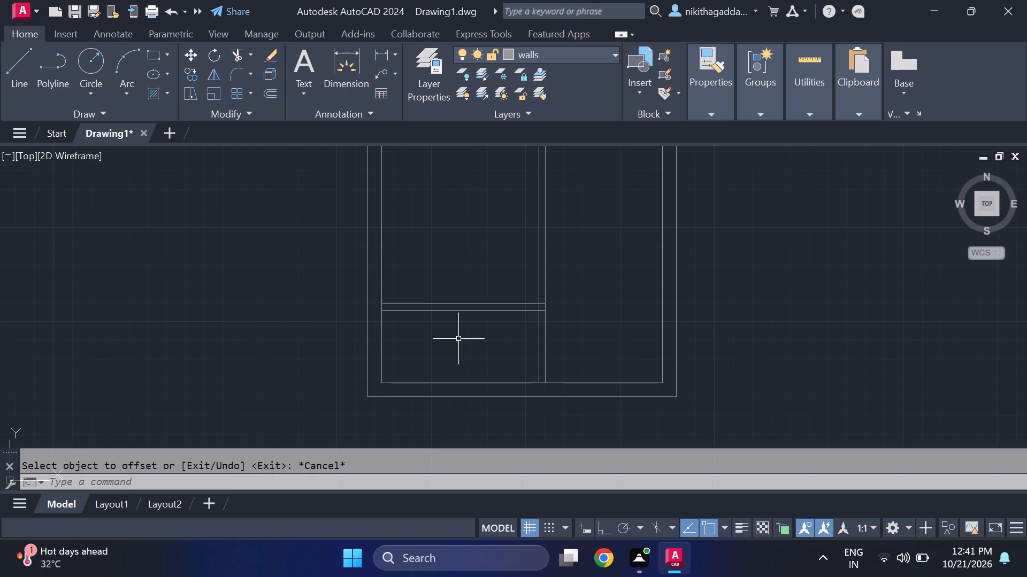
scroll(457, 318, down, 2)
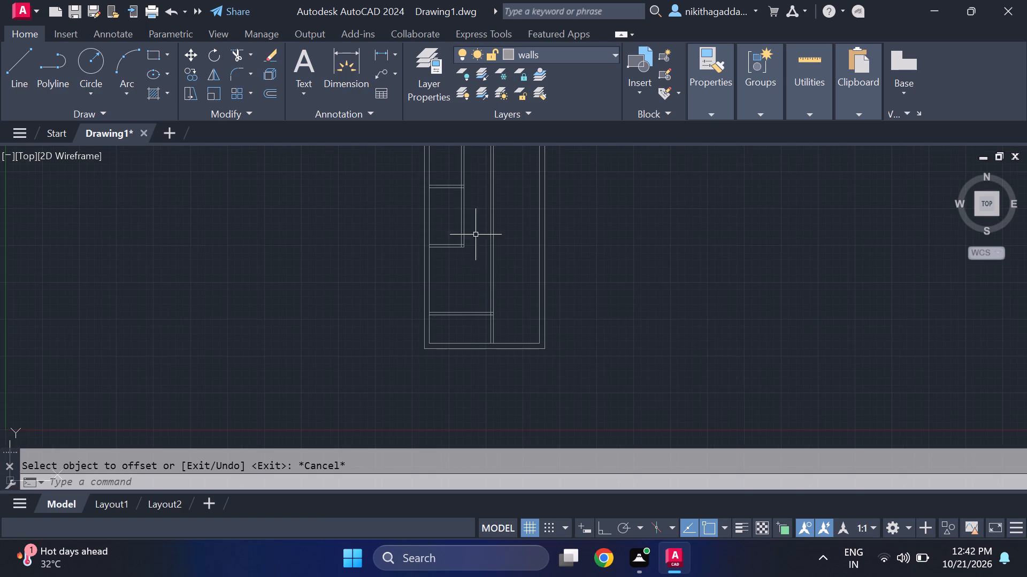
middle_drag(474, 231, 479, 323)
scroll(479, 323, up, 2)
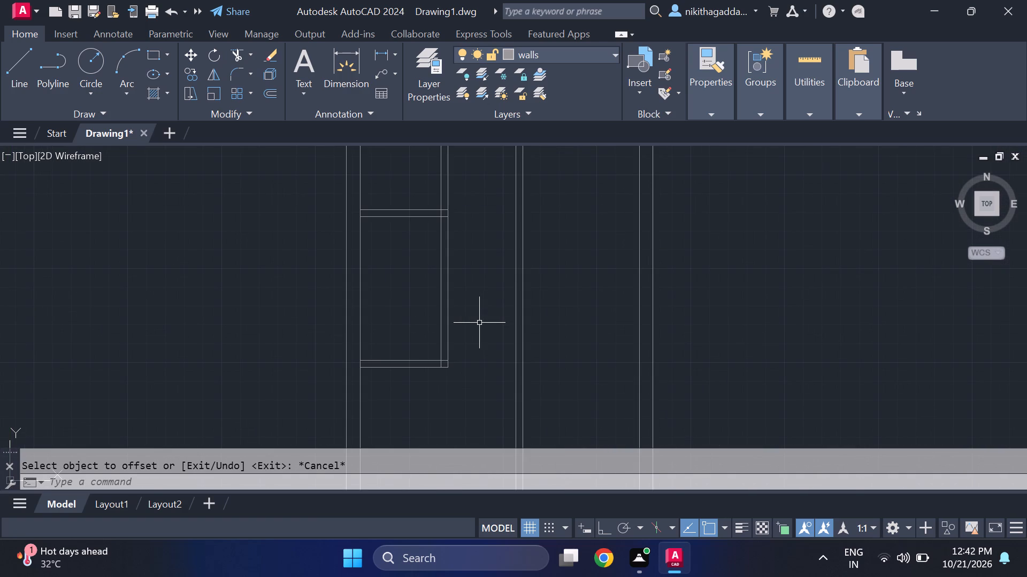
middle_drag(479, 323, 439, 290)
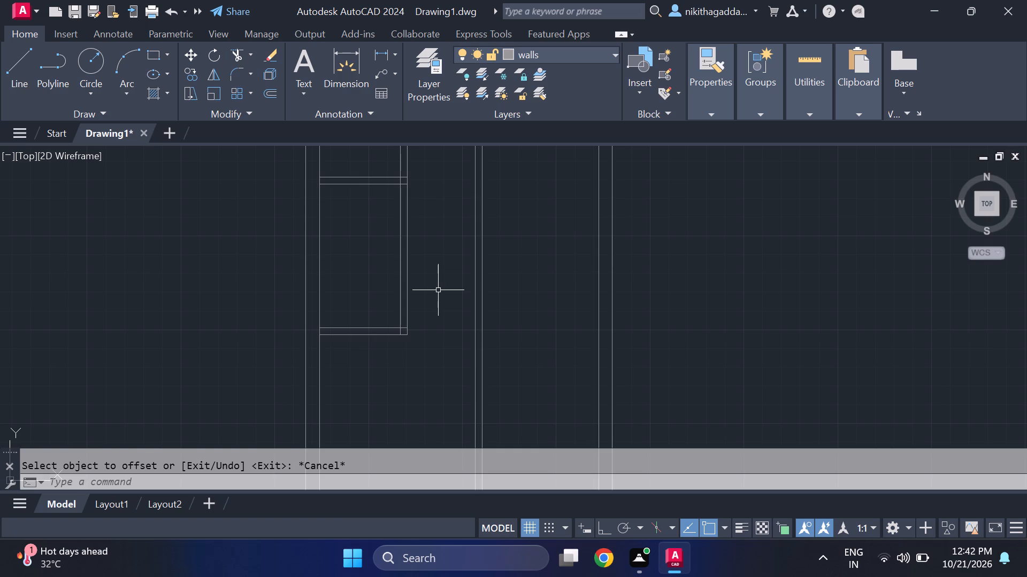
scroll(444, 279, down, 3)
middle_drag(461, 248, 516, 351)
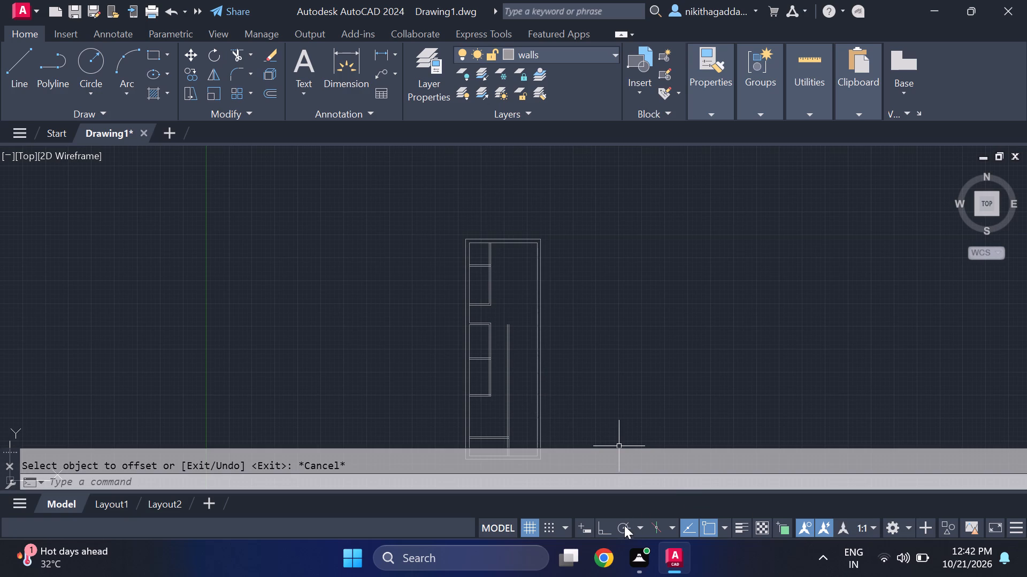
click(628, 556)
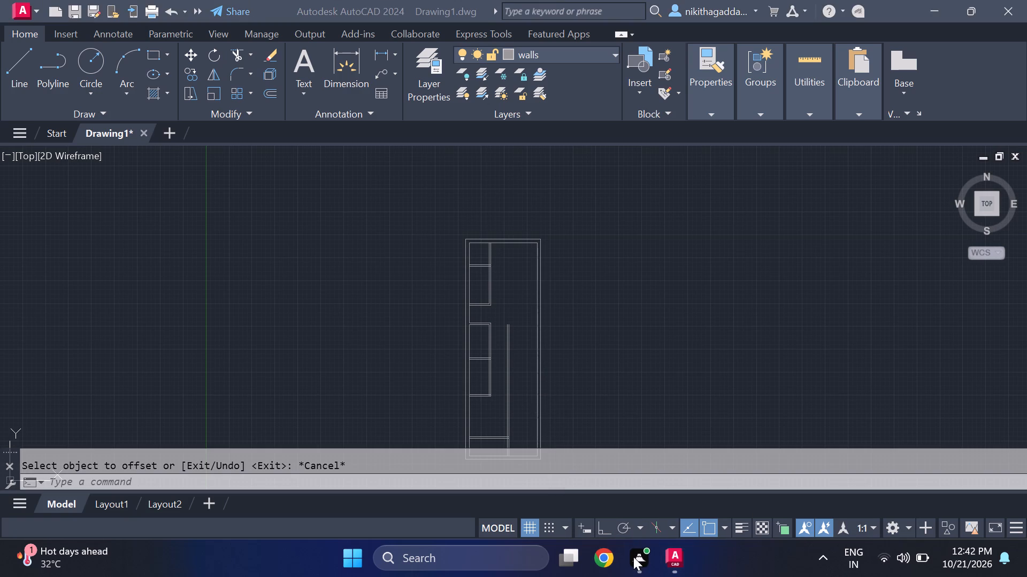
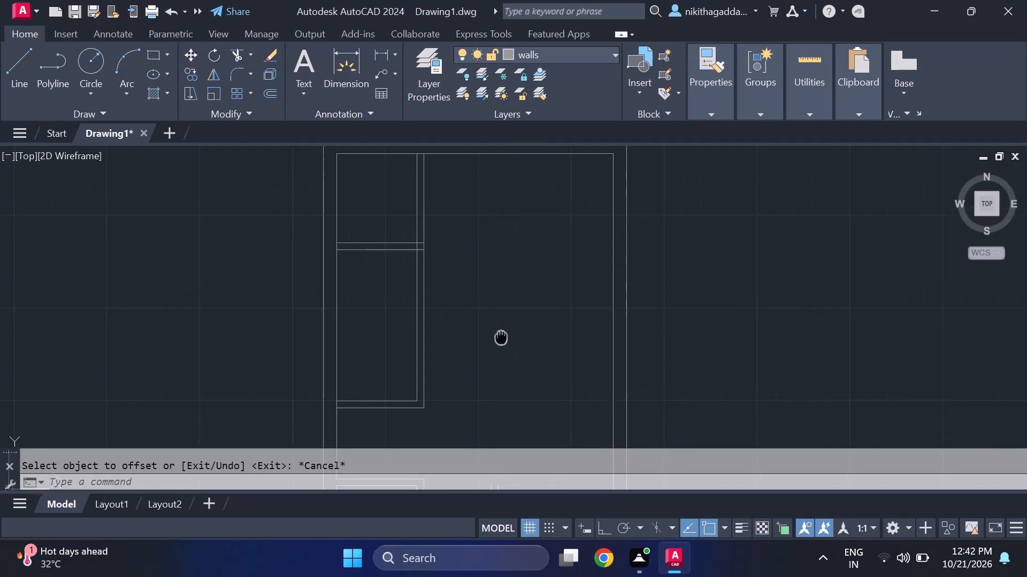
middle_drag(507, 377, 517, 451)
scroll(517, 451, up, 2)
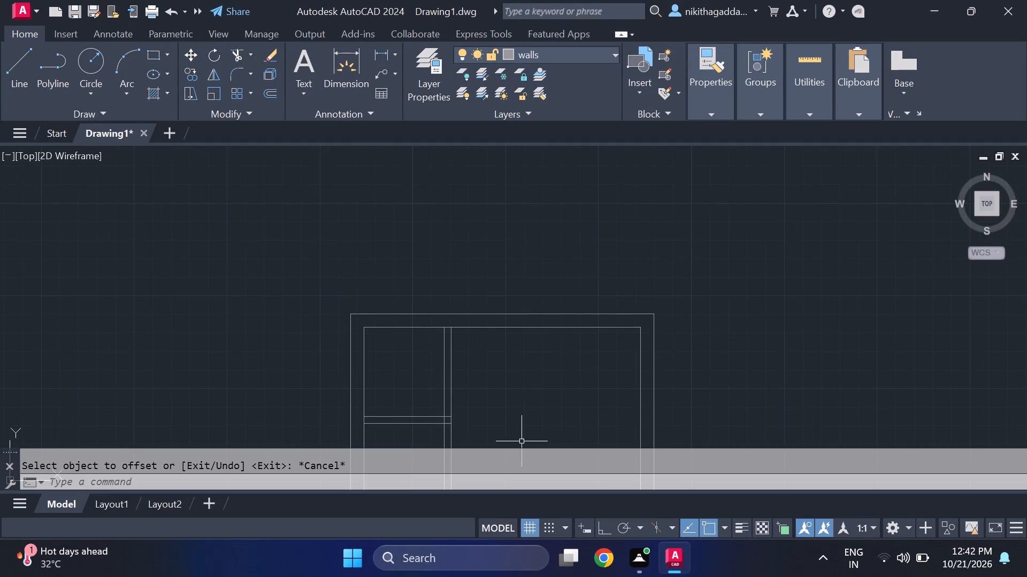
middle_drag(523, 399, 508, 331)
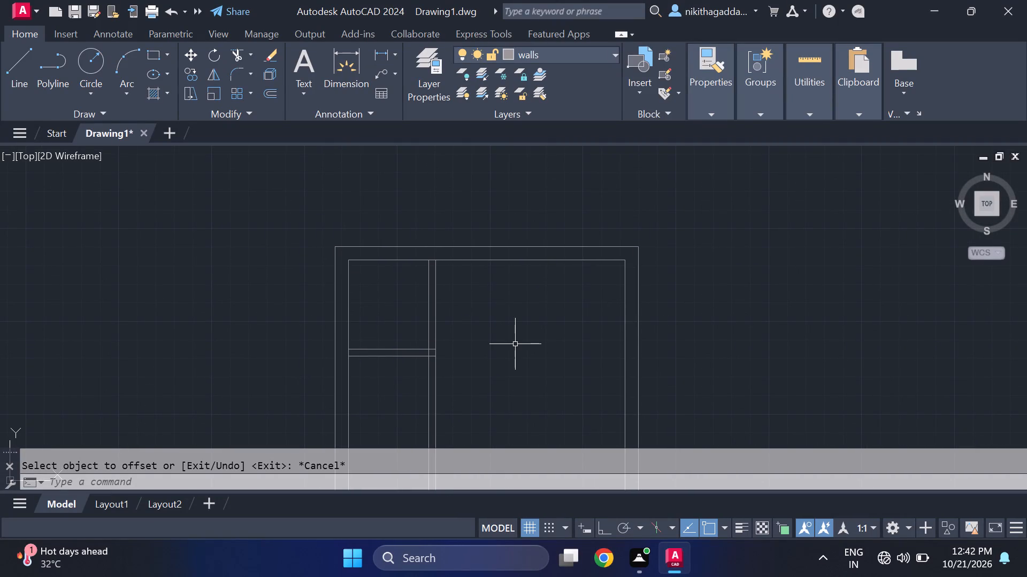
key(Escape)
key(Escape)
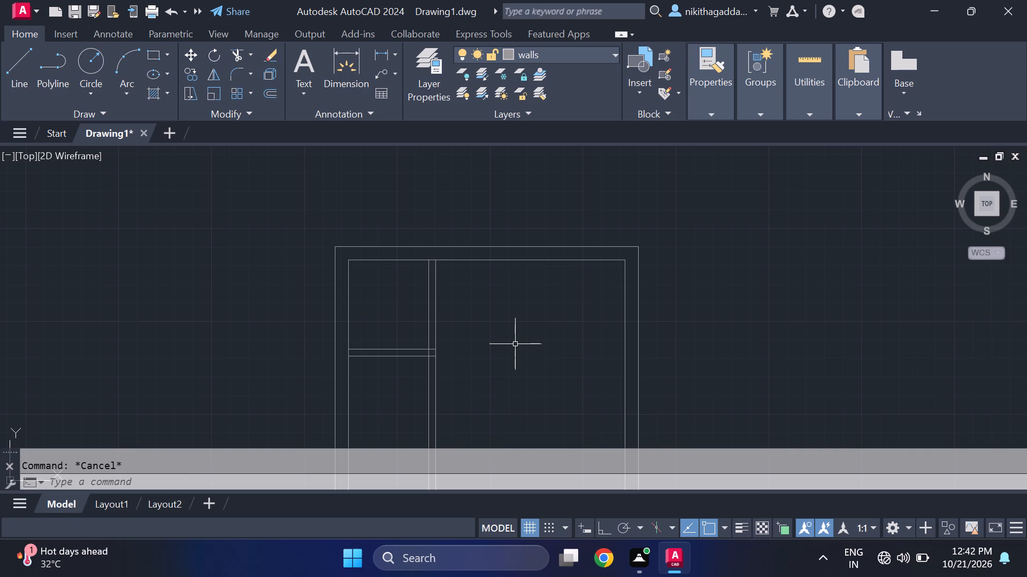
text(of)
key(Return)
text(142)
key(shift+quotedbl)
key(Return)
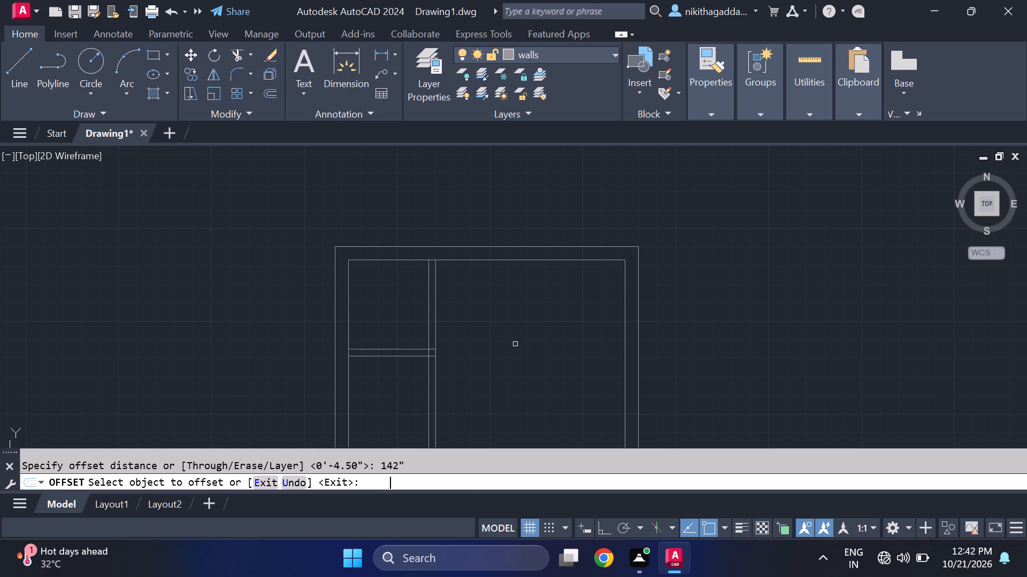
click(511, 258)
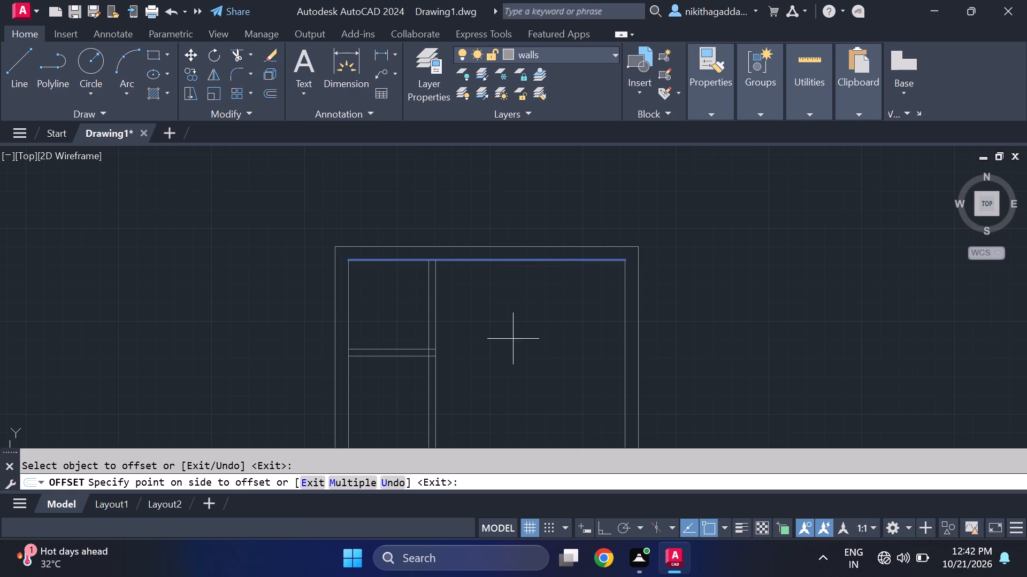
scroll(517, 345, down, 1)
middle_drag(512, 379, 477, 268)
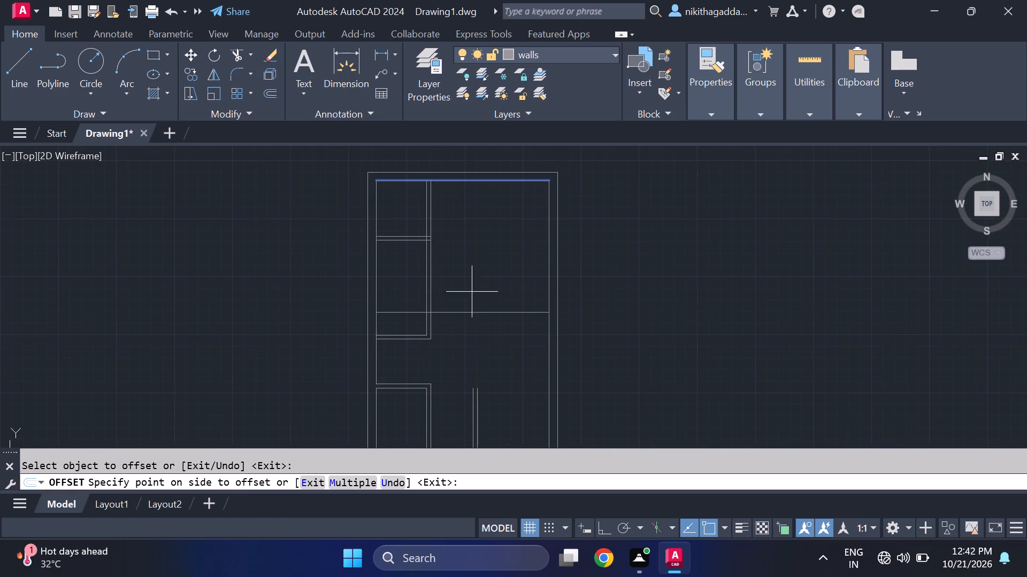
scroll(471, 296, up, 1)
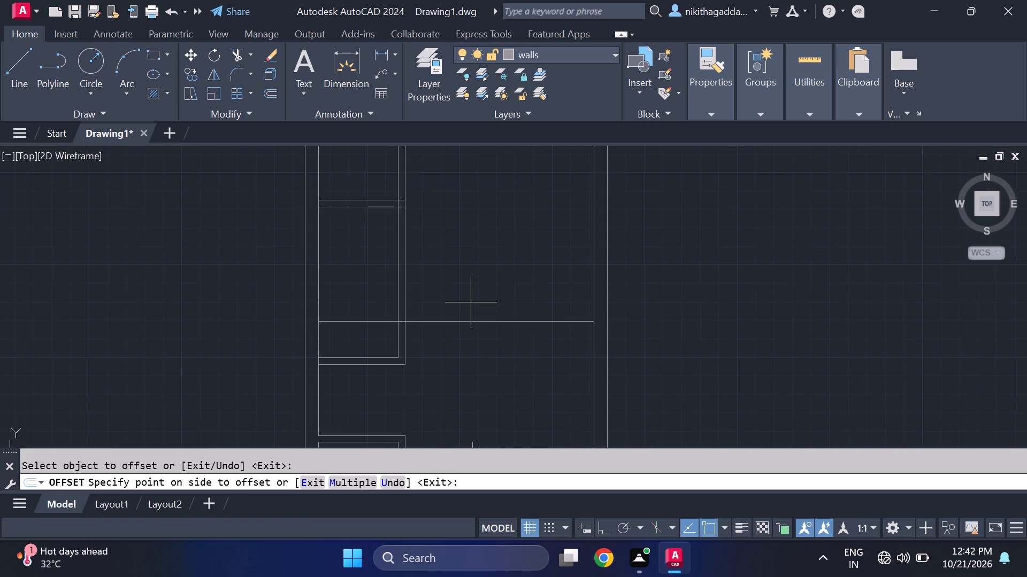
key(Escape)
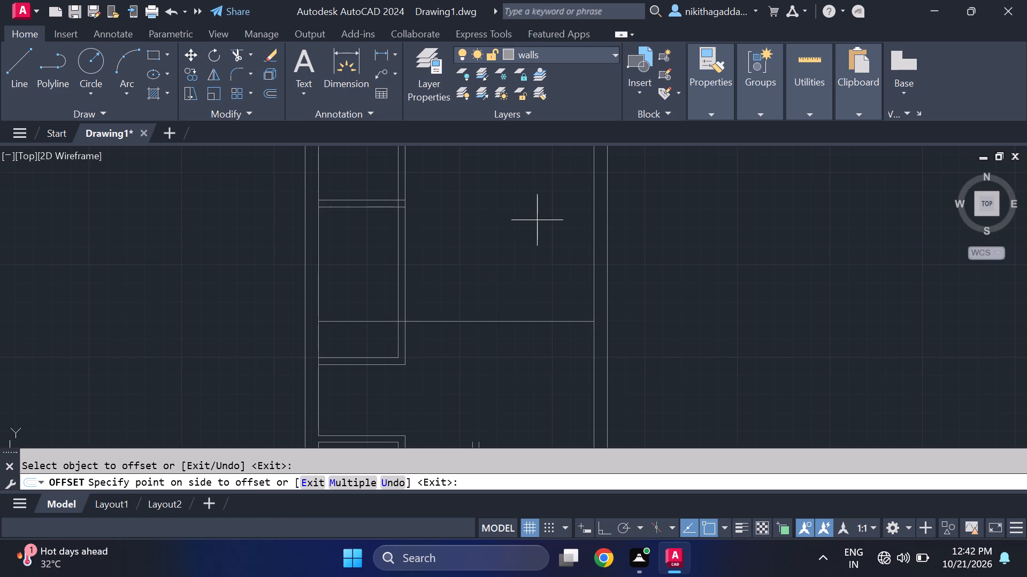
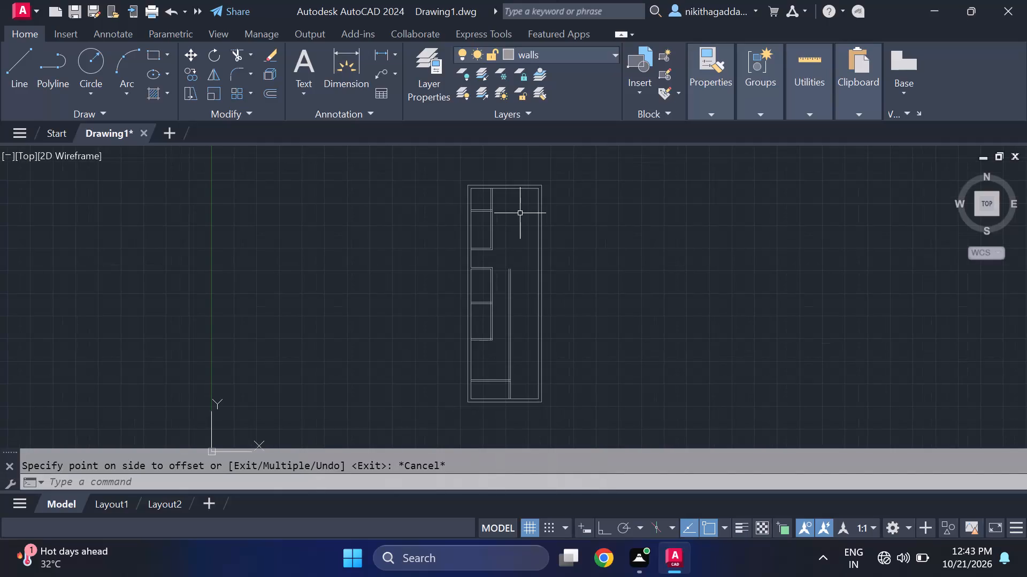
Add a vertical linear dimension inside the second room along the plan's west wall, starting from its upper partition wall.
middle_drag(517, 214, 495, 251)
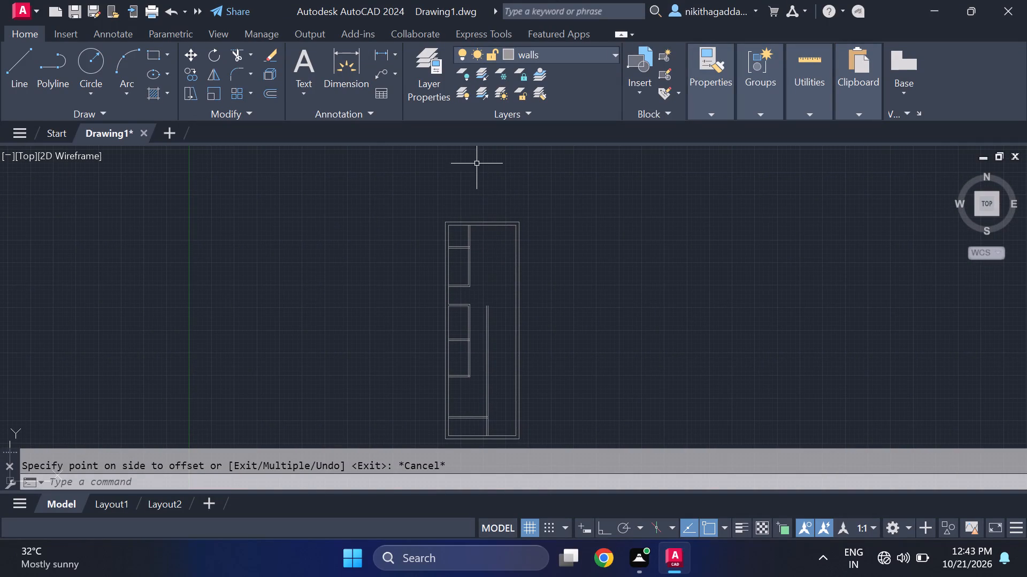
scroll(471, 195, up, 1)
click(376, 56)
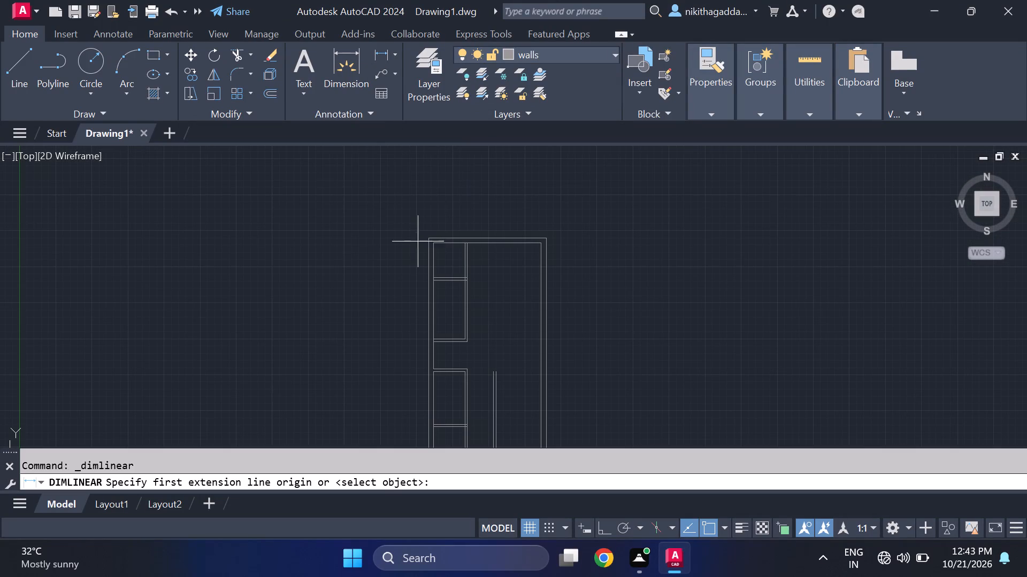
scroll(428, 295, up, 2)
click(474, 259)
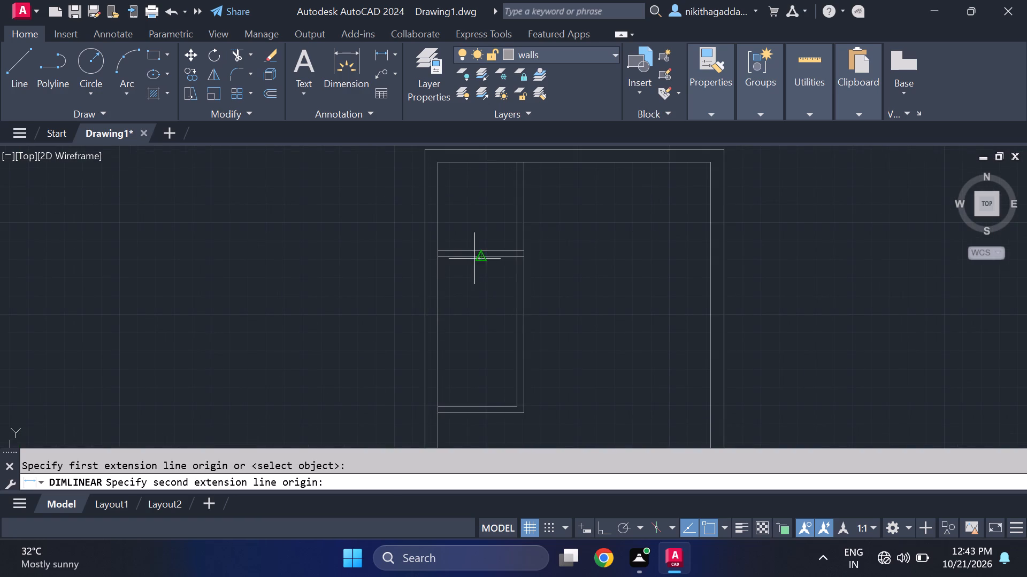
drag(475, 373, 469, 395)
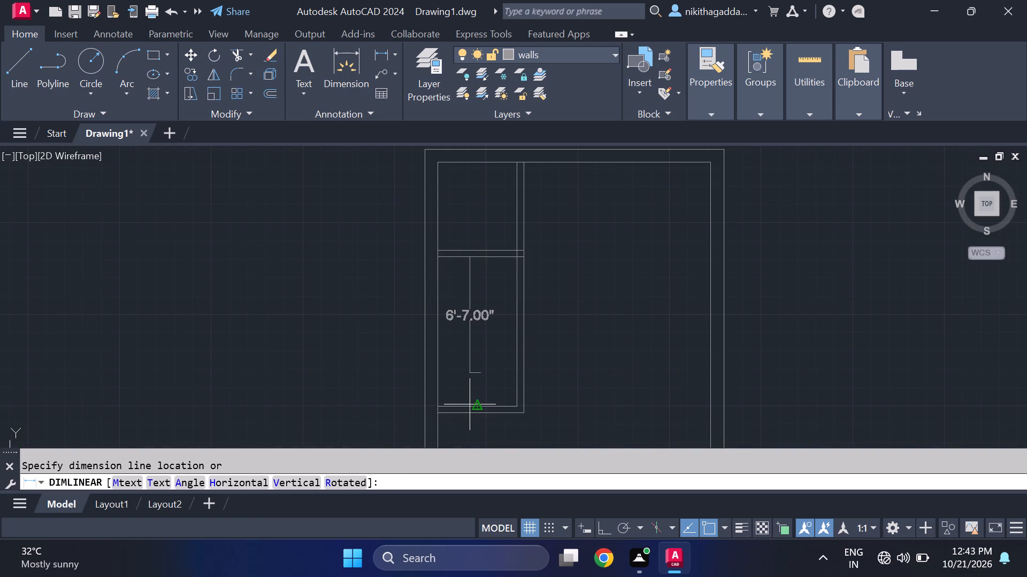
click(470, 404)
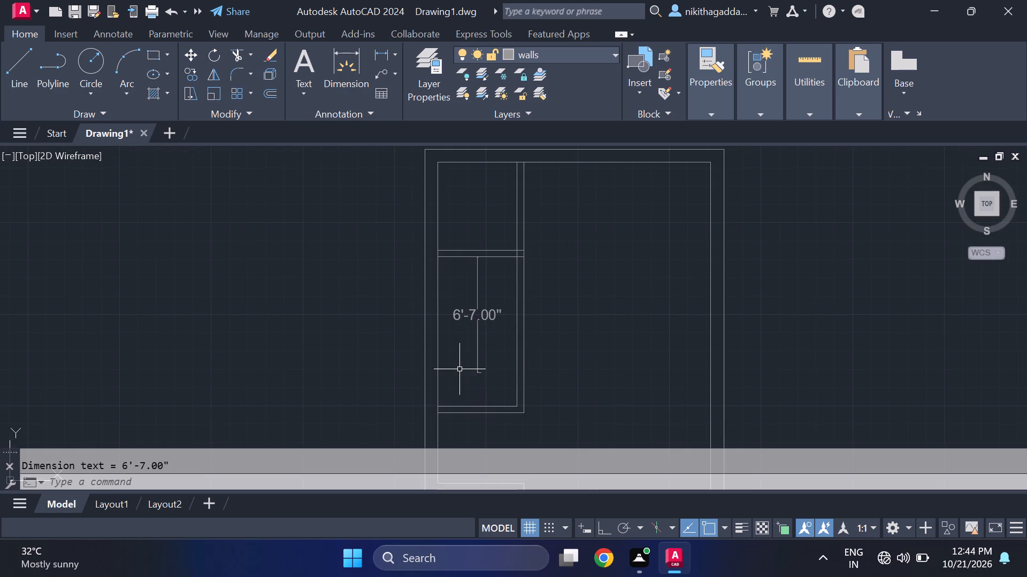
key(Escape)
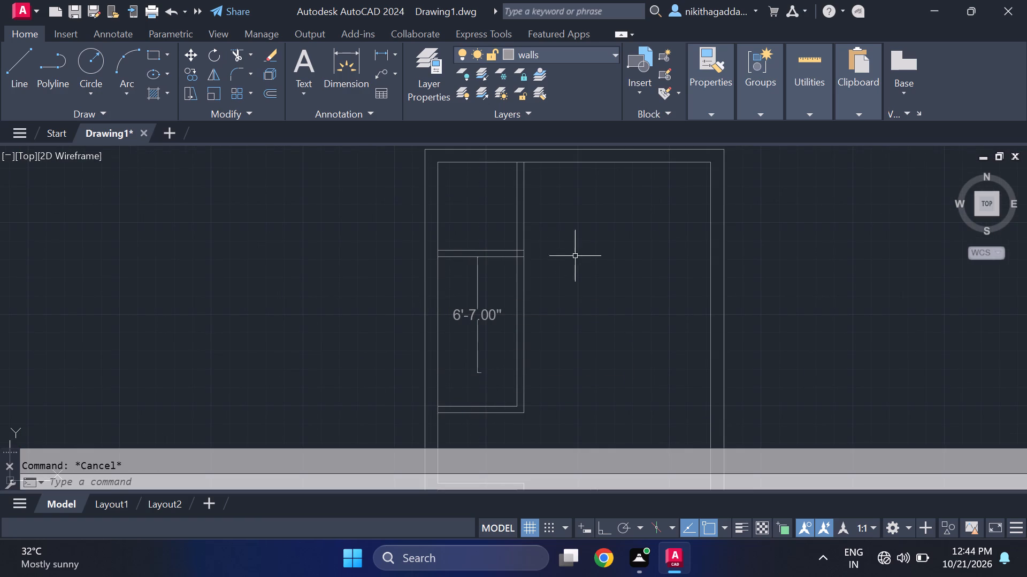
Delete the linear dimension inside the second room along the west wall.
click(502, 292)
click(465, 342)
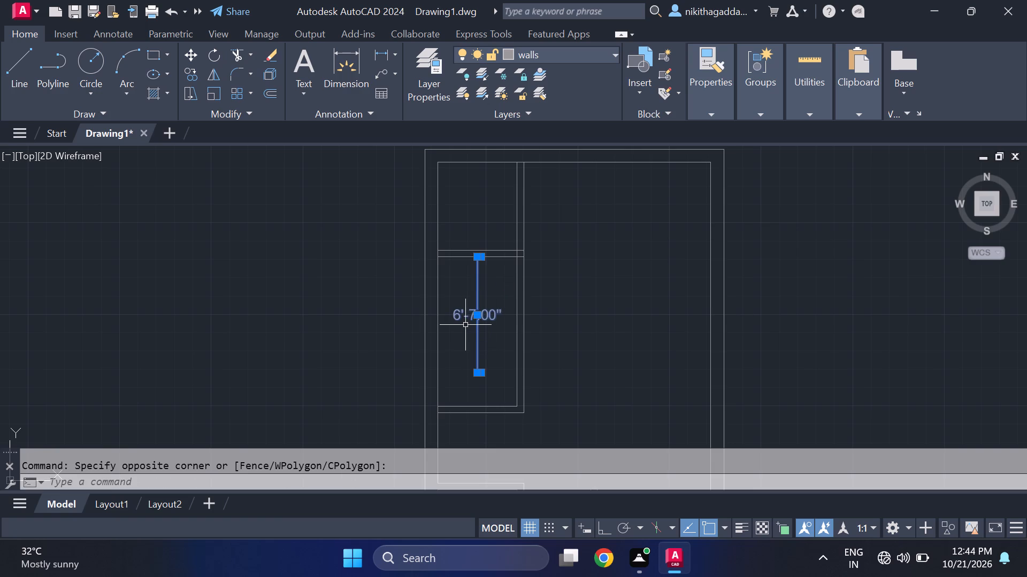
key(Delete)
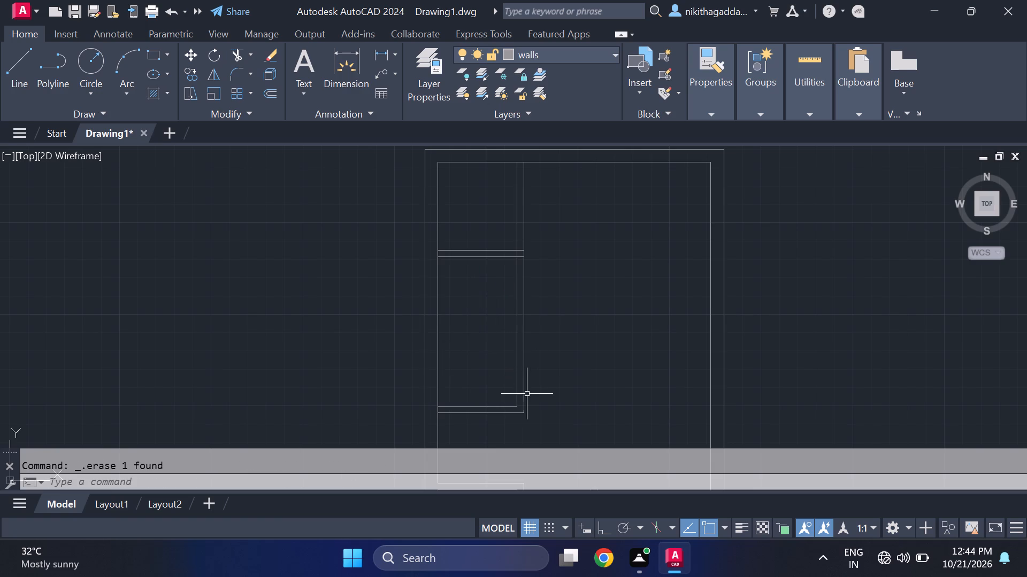
Start an Offset with a distance of 26 for the wall lines.
middle_drag(549, 386, 556, 364)
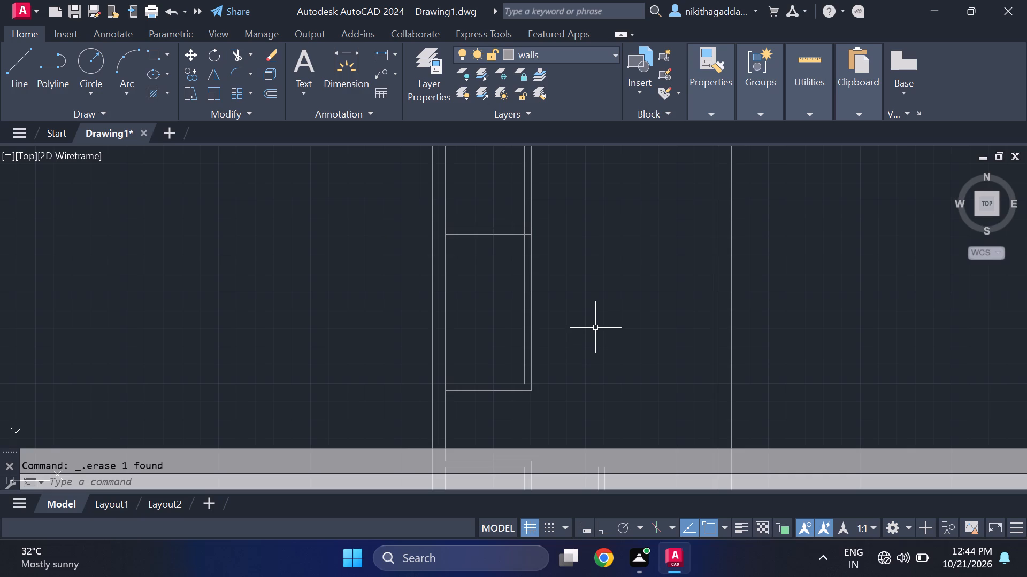
text(of)
key(Return)
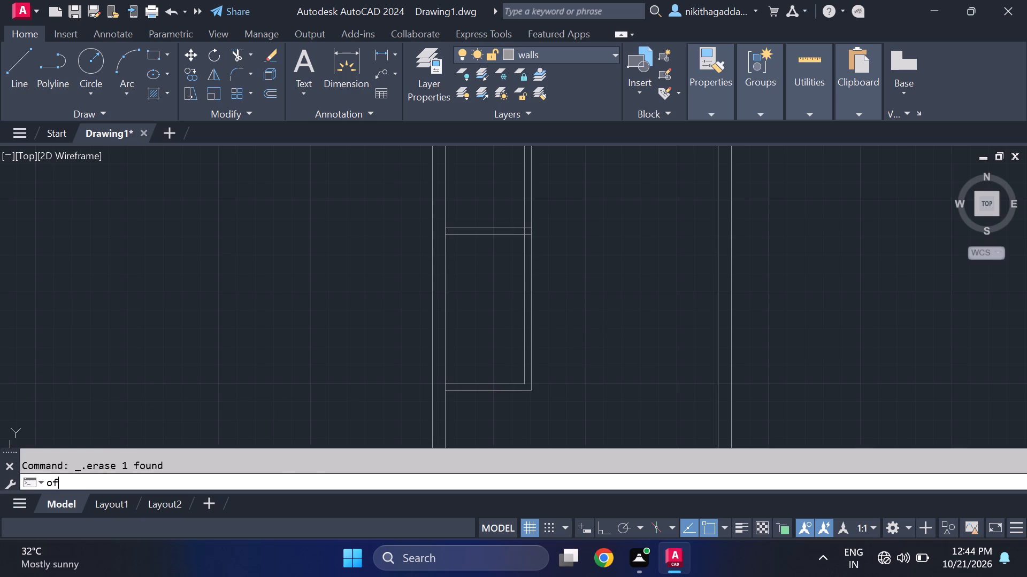
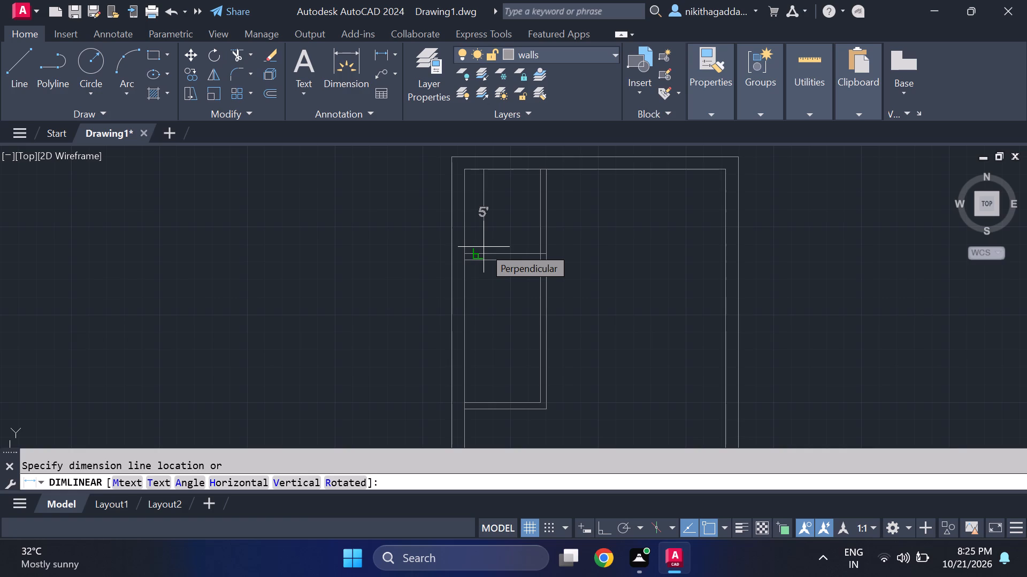
Erase the two horizontal and two vertical partition wall lines enclosing the rooms in the plan's northwest corner.
key(Escape)
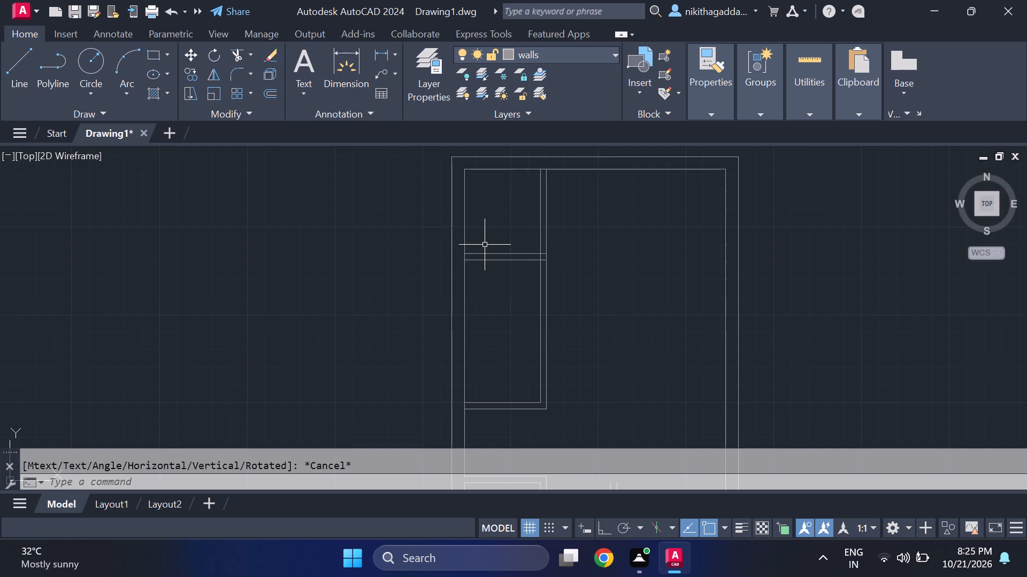
middle_drag(487, 246, 499, 277)
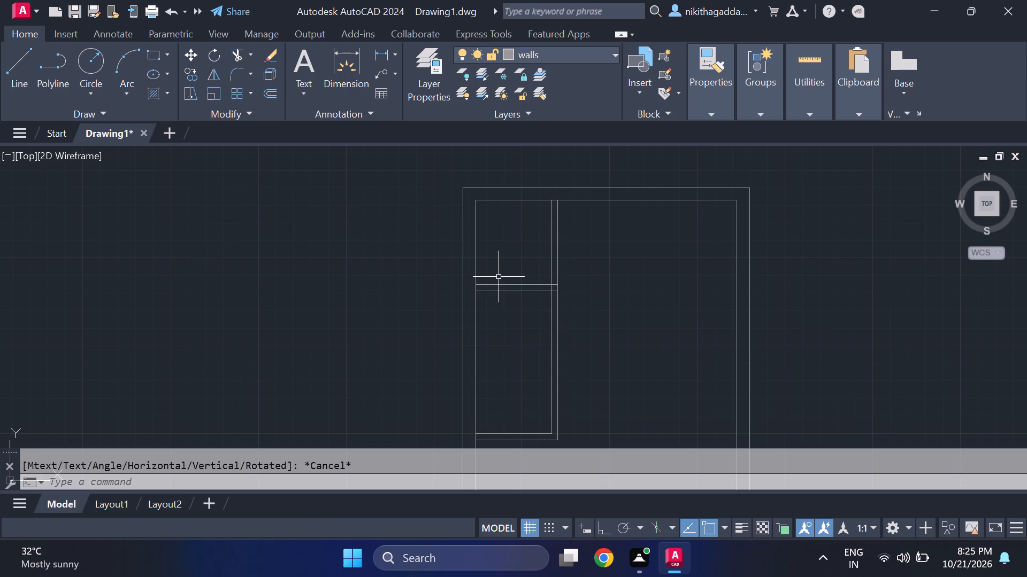
scroll(519, 255, up, 2)
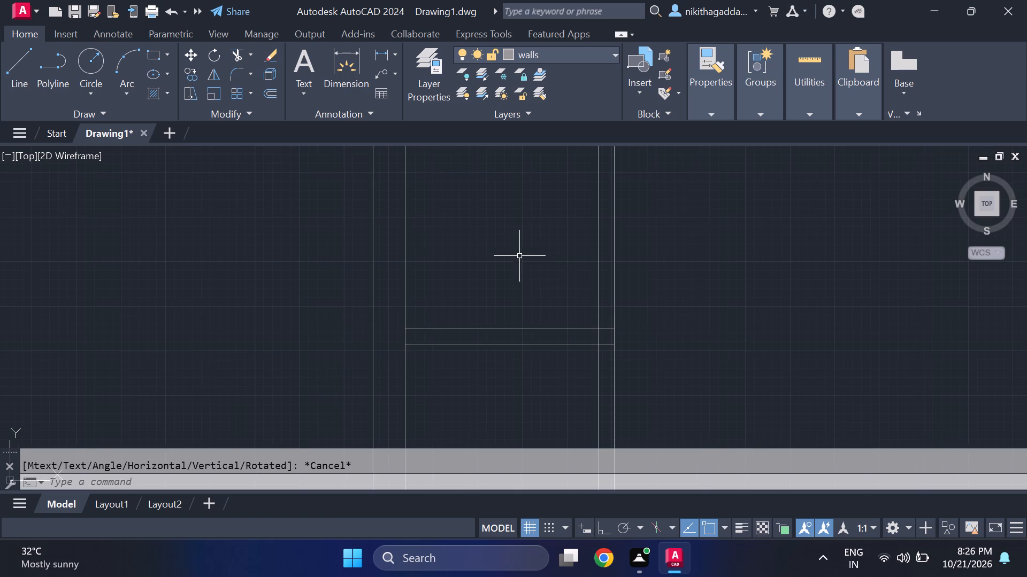
drag(665, 237, 660, 247)
click(526, 357)
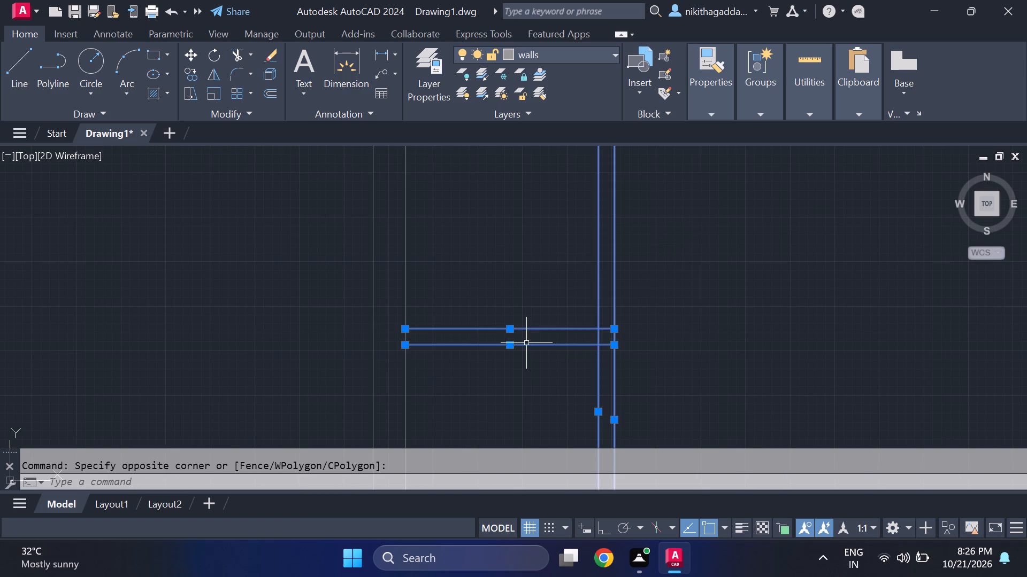
key(Delete)
Offset the inner line of the west outer wall 46" east into the plan.
scroll(545, 355, down, 2)
middle_drag(545, 343, 434, 373)
scroll(545, 343, up, 1)
scroll(434, 370, up, 1)
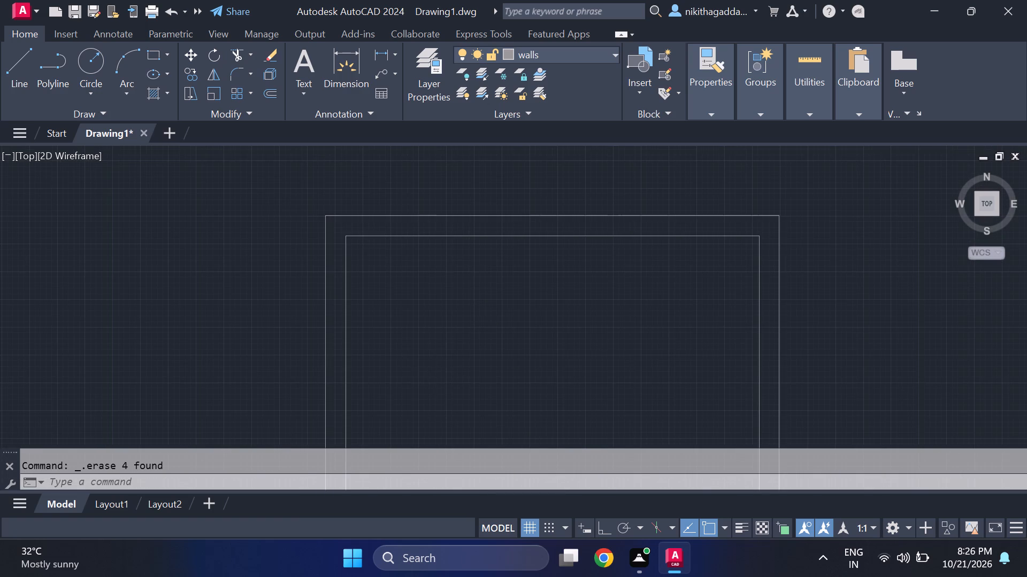
middle_drag(434, 369, 539, 351)
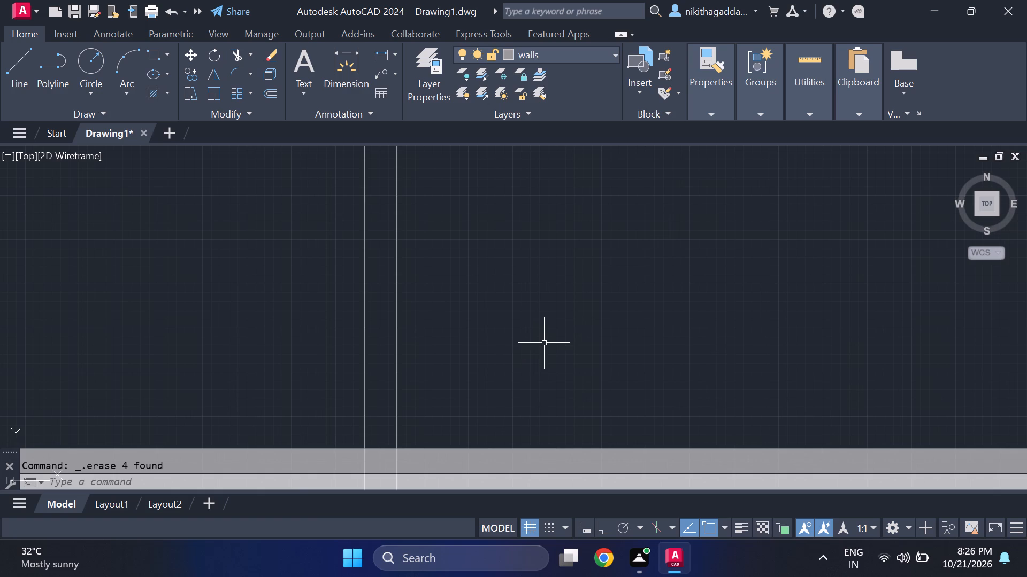
text(of)
key(Return)
key(4)
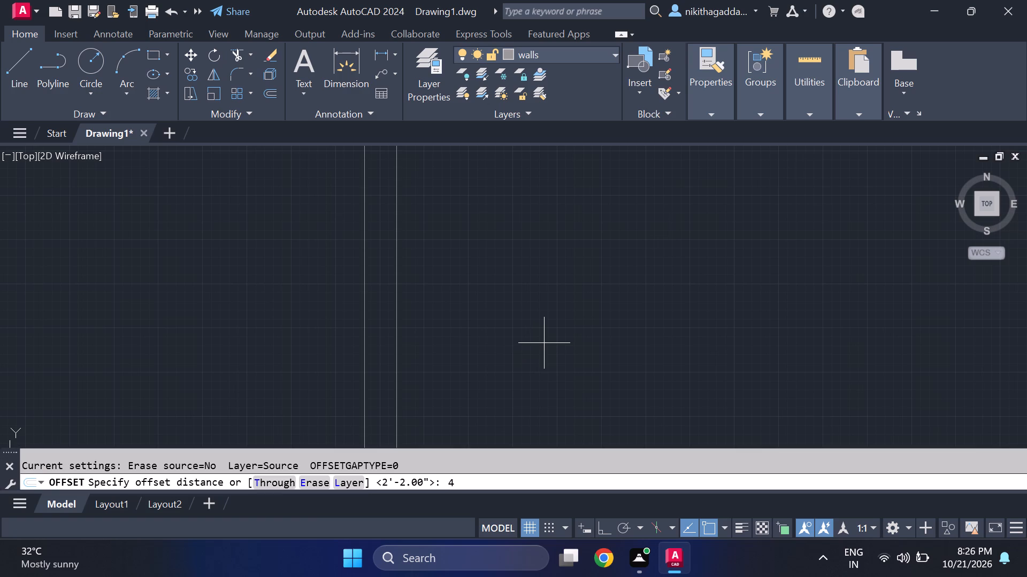
key(6)
key(shift+quotedbl)
key(Return)
scroll(526, 303, down, 3)
scroll(504, 301, up, 2)
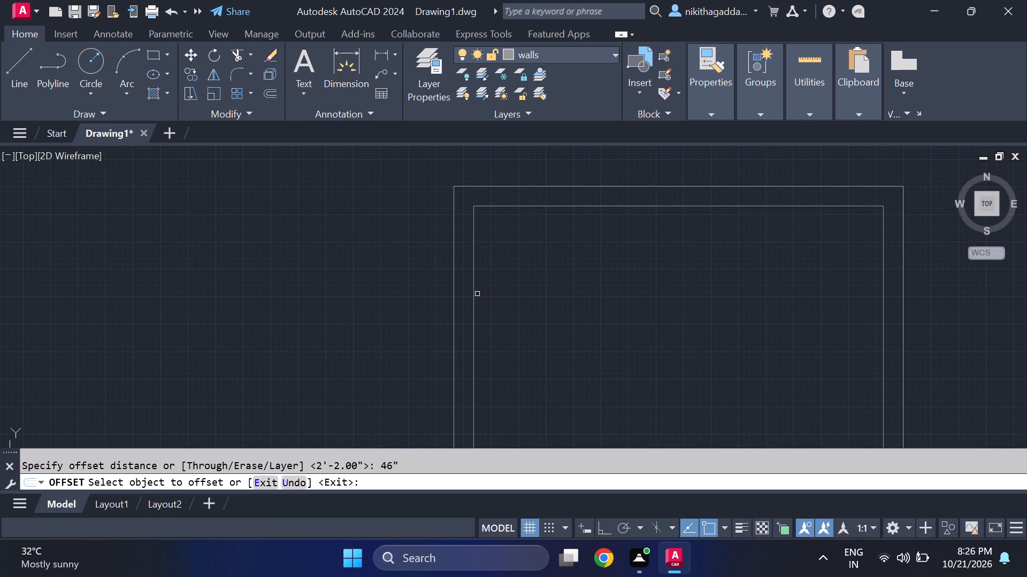
click(473, 292)
click(554, 308)
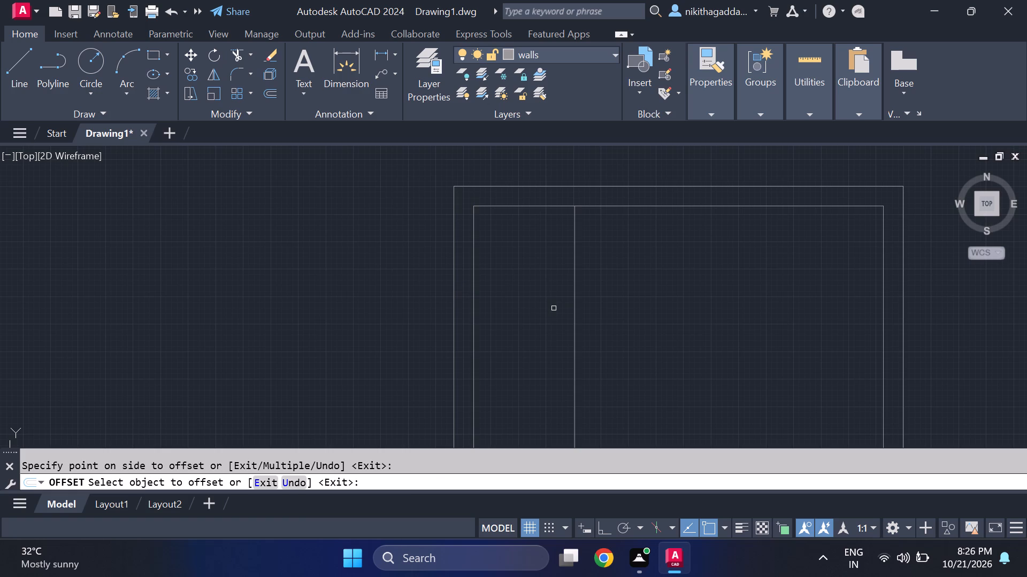
key(Escape)
Offset the new vertical partition line 4.5" east to give the partition its thickness.
text(of)
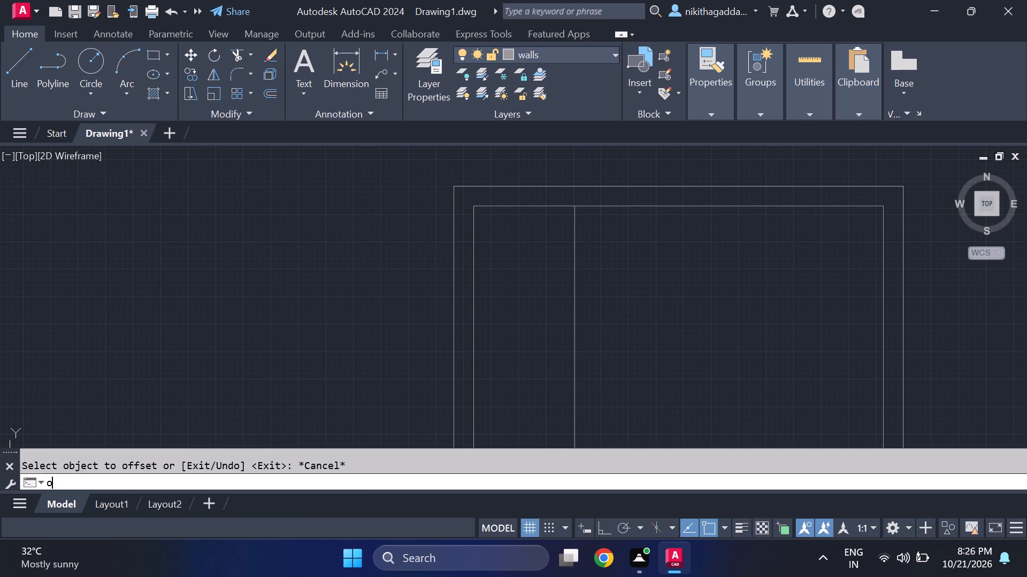
key(Return)
text(4.5)
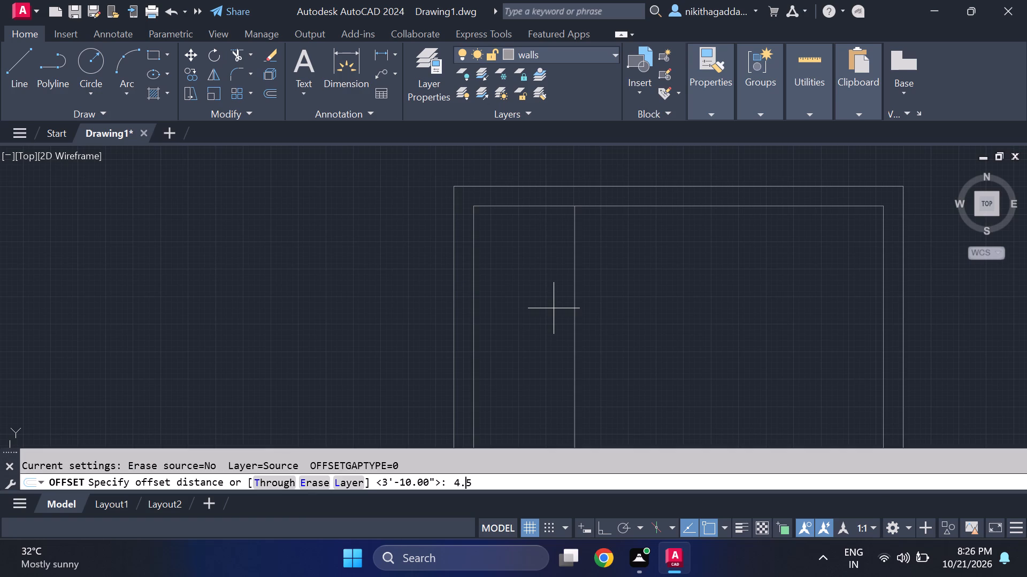
key(shift+quotedbl)
key(Return)
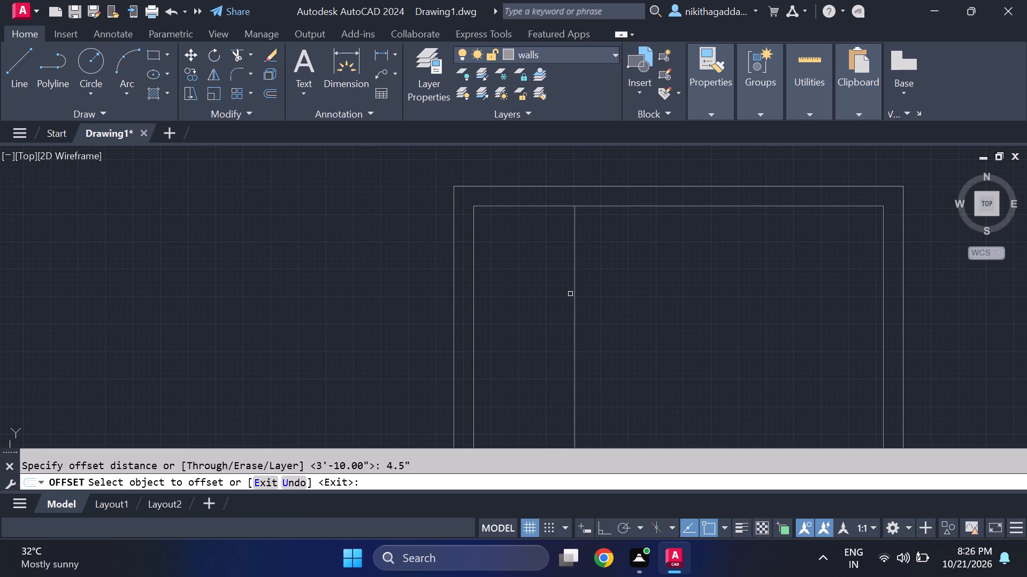
click(574, 293)
click(617, 293)
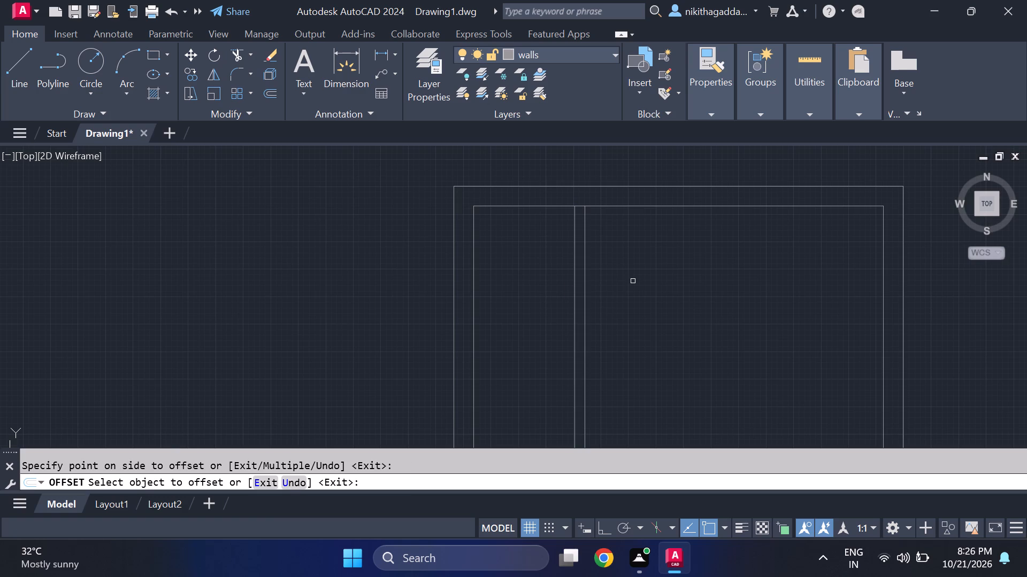
key(Escape)
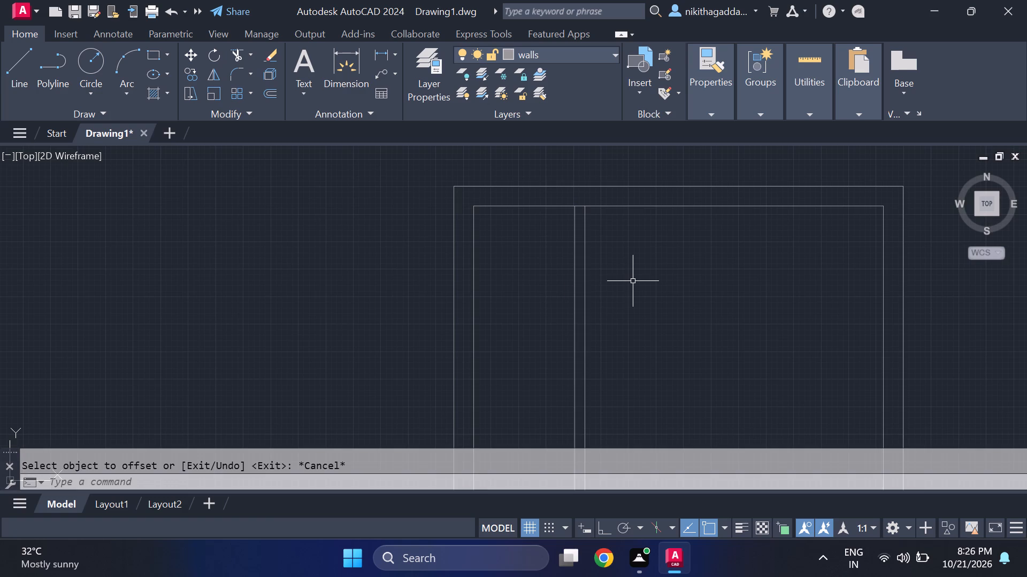
Offset the inner line of the north outer wall 50" south into the plan.
text(of)
key(Return)
text(50)
key(shift+quotedbl)
key(Return)
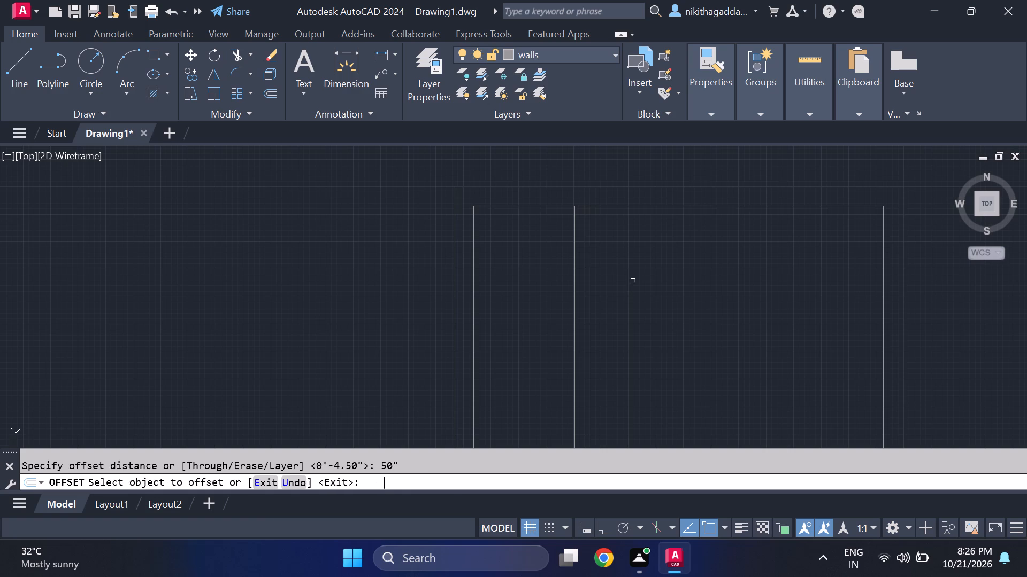
click(531, 204)
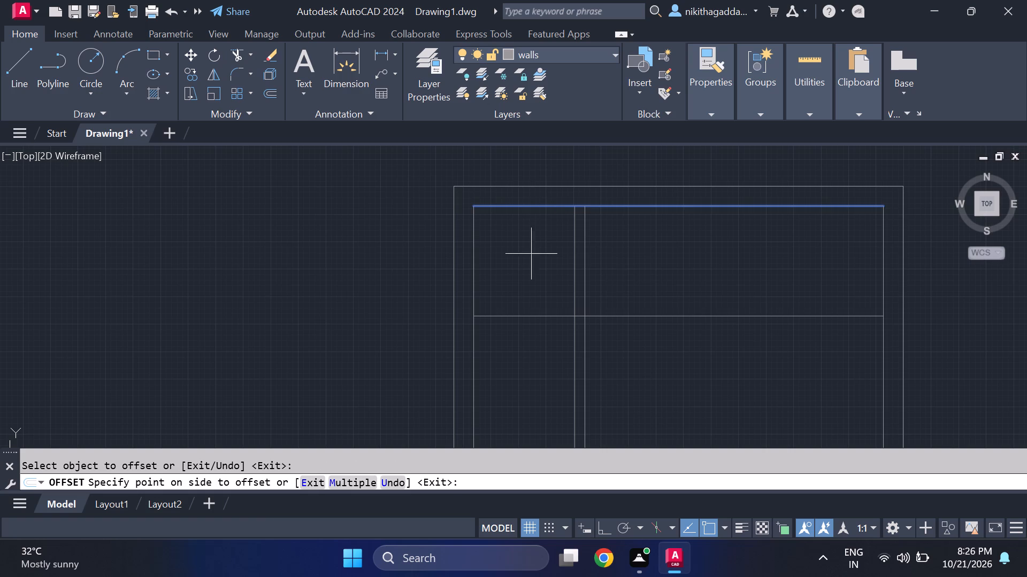
middle_drag(515, 351, 508, 319)
scroll(508, 319, down, 1)
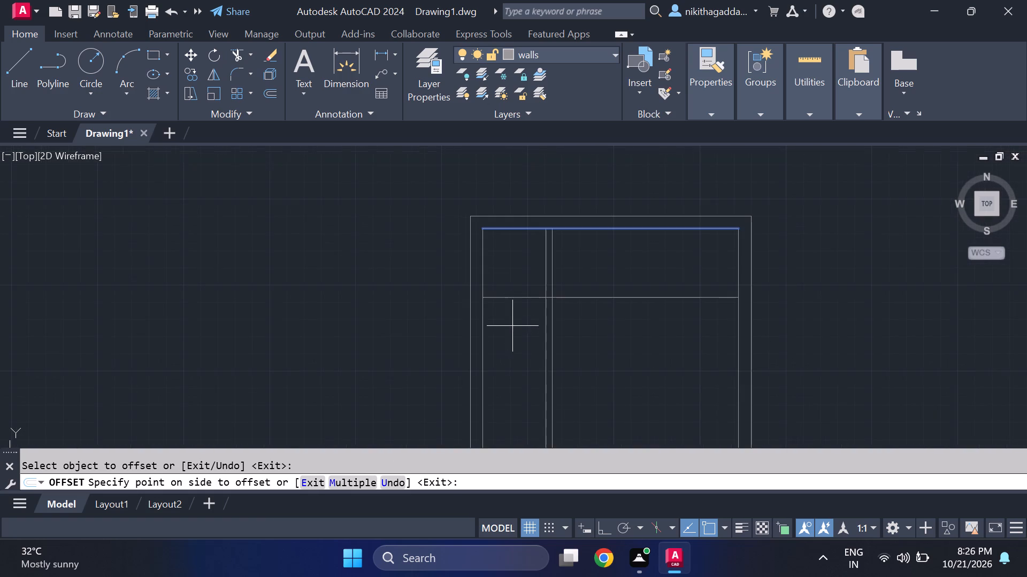
scroll(512, 326, up, 2)
scroll(519, 346, down, 3)
scroll(519, 347, up, 3)
click(519, 347)
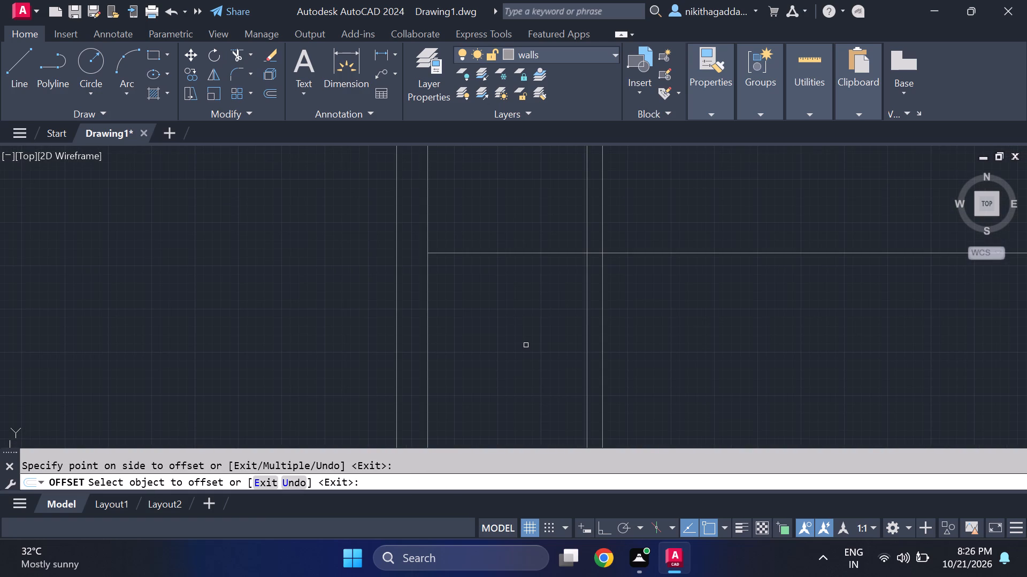
key(Escape)
Offset the new horizontal partition line 4.5" south to give the partition its thickness.
text(of)
key(Return)
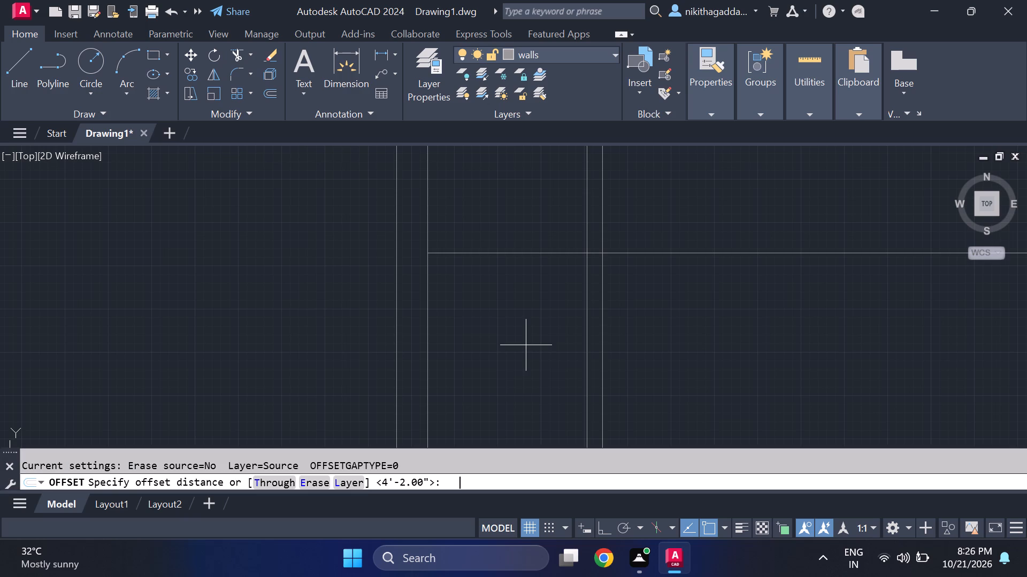
text(4.5")
key(Return)
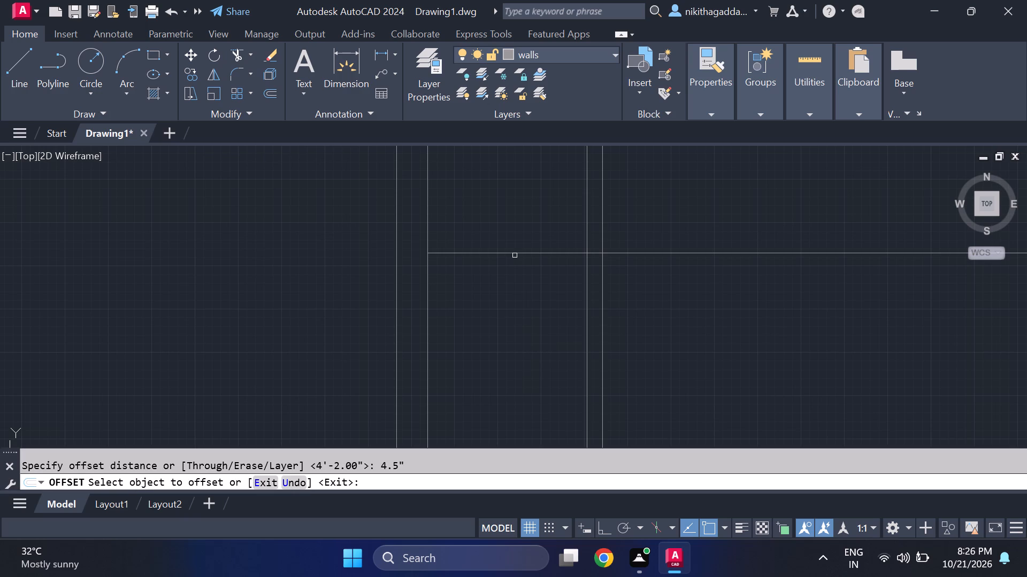
click(515, 255)
click(508, 307)
scroll(508, 307, down, 2)
scroll(508, 316, up, 1)
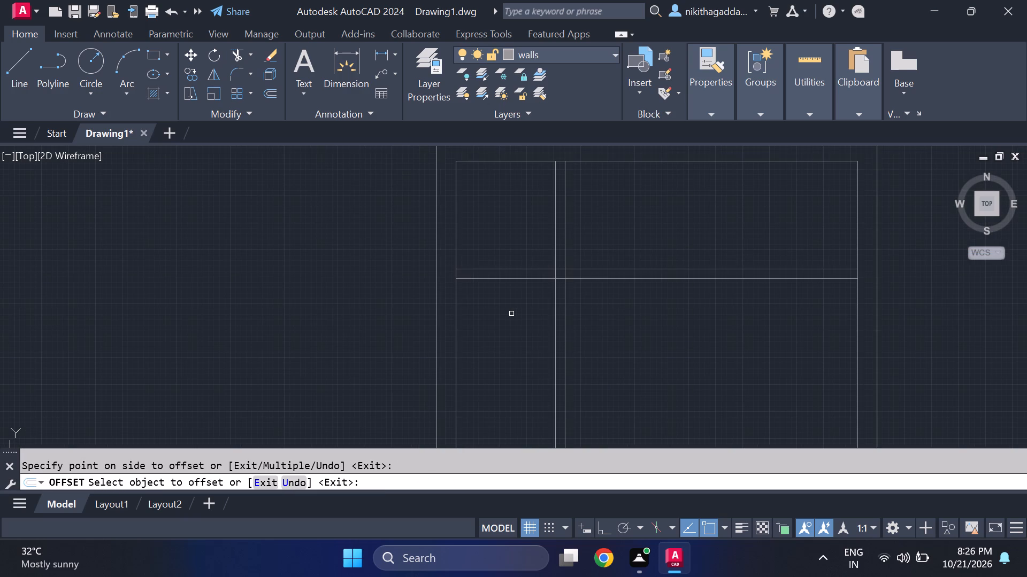
key(Escape)
Erase the pair of short horizontal partition lines that overrun the new vertical partition on the west side.
scroll(471, 270, down, 4)
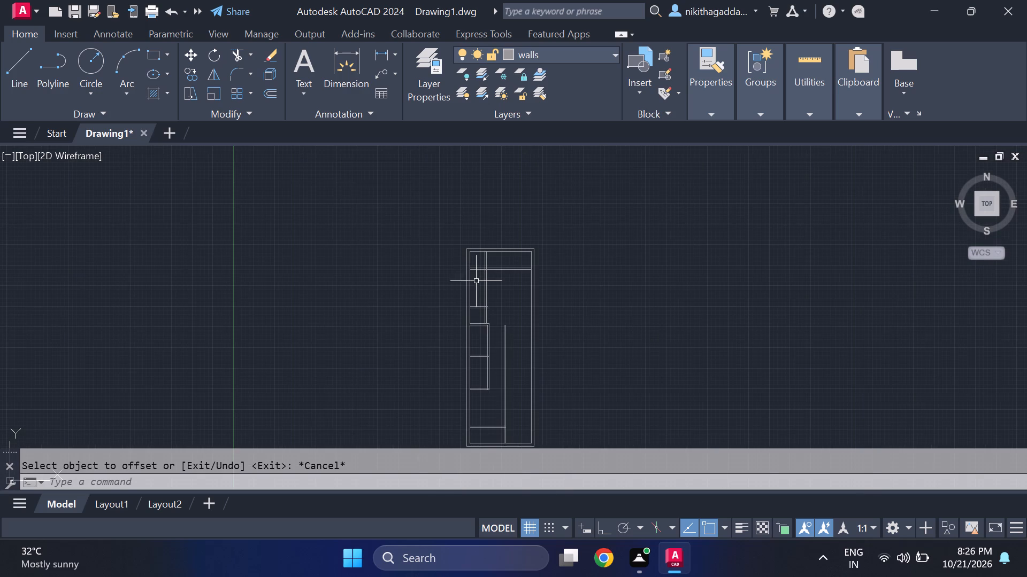
scroll(475, 301, up, 1)
scroll(496, 258, up, 1)
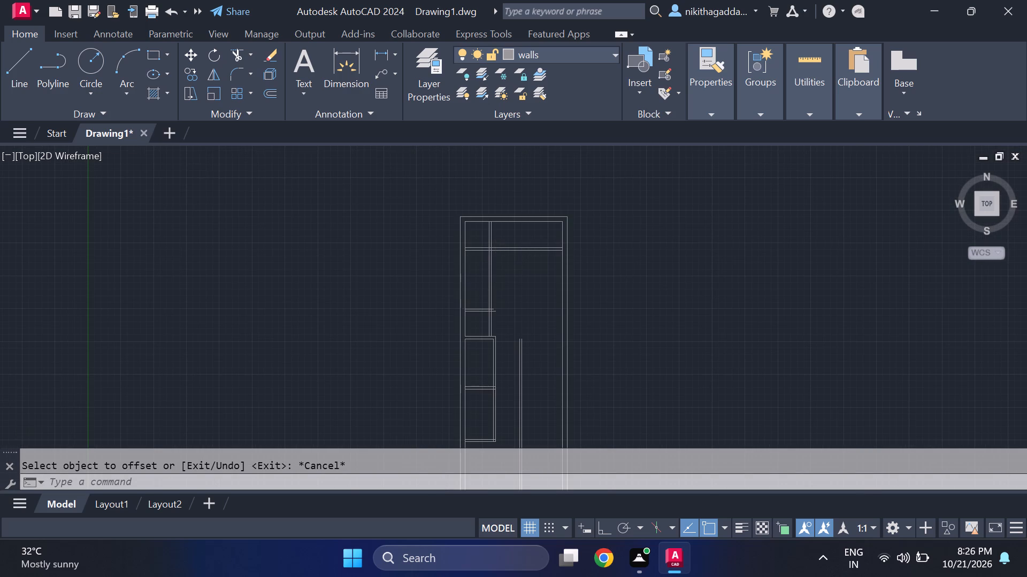
middle_drag(500, 264, 501, 305)
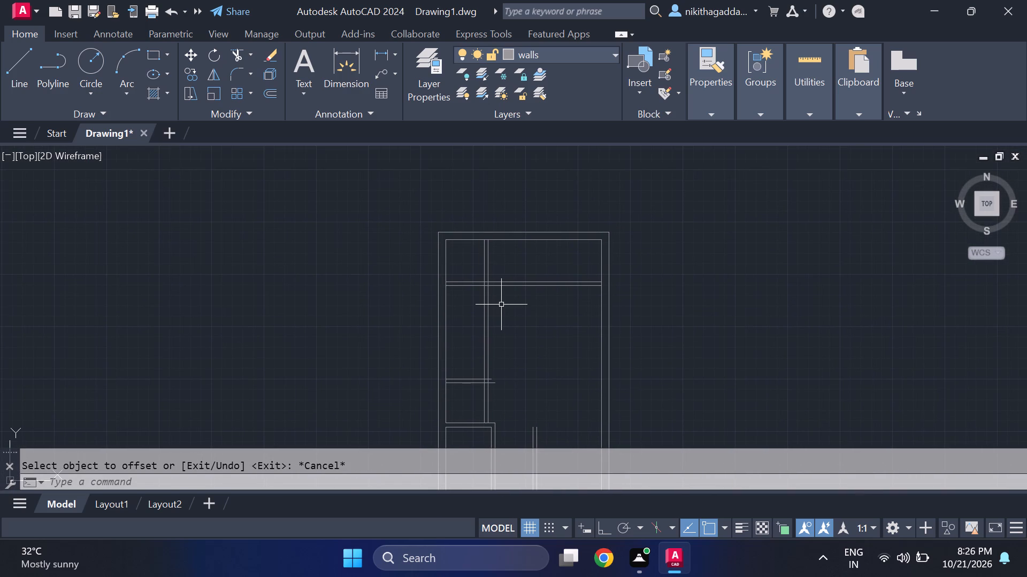
scroll(502, 295, up, 3)
scroll(503, 295, down, 6)
scroll(503, 295, up, 5)
scroll(497, 317, down, 1)
middle_drag(490, 324, 499, 225)
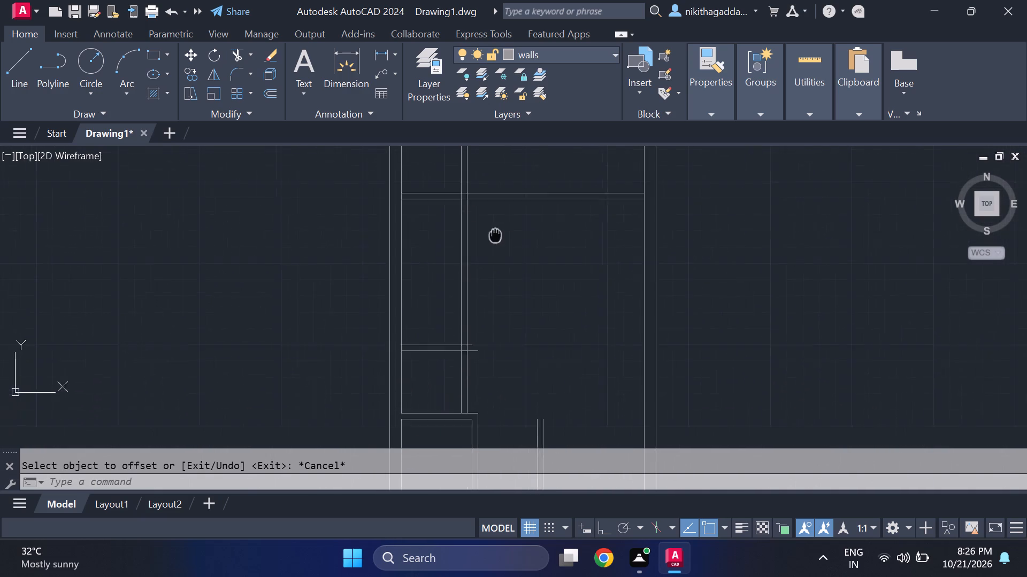
middle_drag(499, 225, 500, 221)
scroll(496, 241, down, 3)
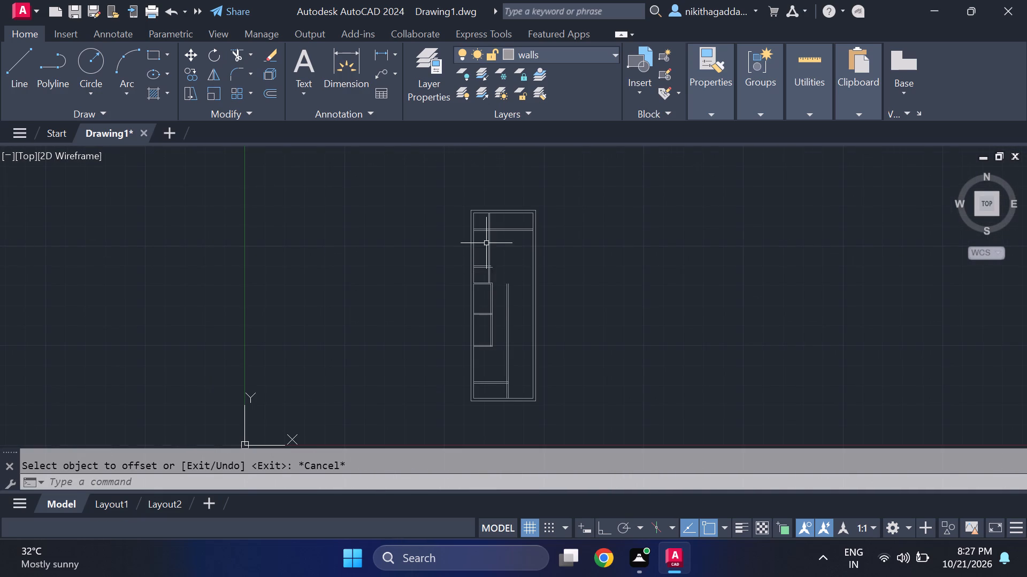
scroll(486, 243, up, 5)
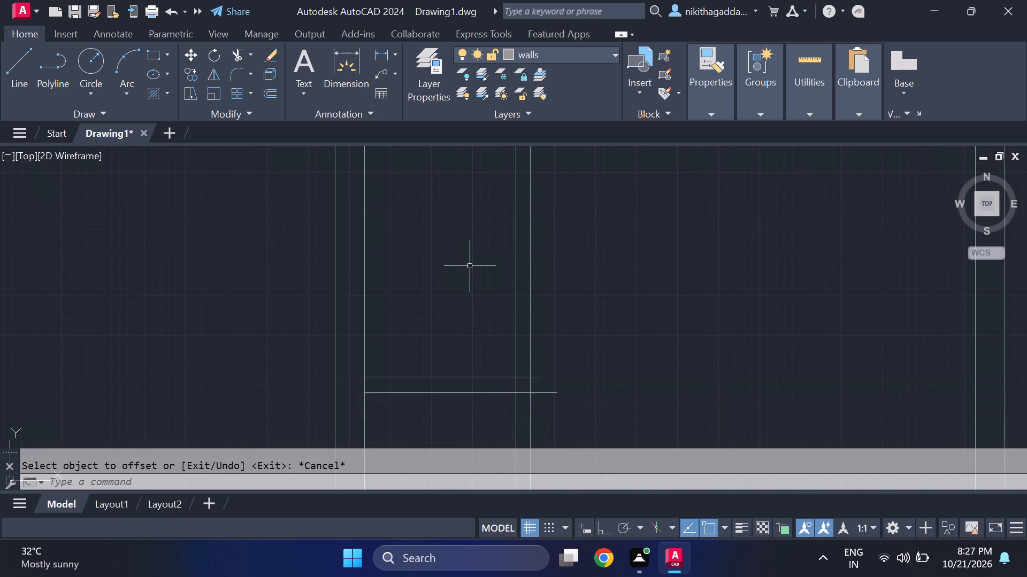
middle_drag(463, 261, 467, 303)
scroll(467, 303, down, 1)
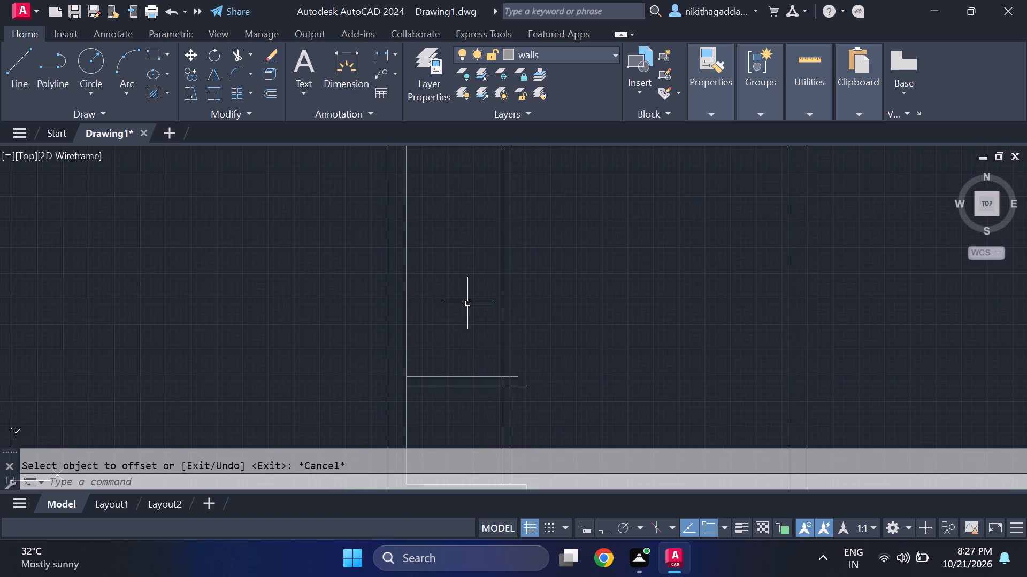
drag(465, 325, 466, 334)
click(444, 403)
key(Delete)
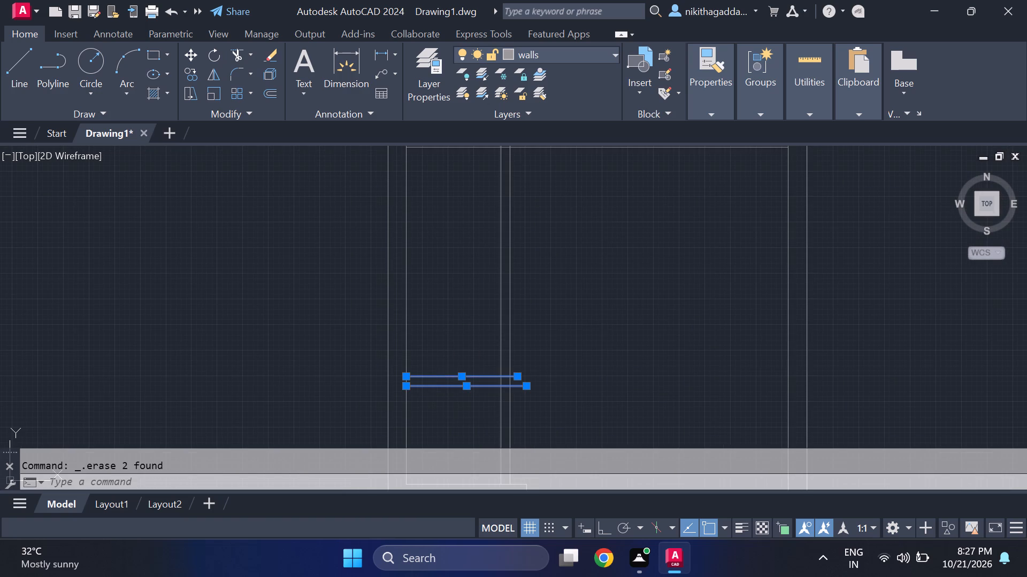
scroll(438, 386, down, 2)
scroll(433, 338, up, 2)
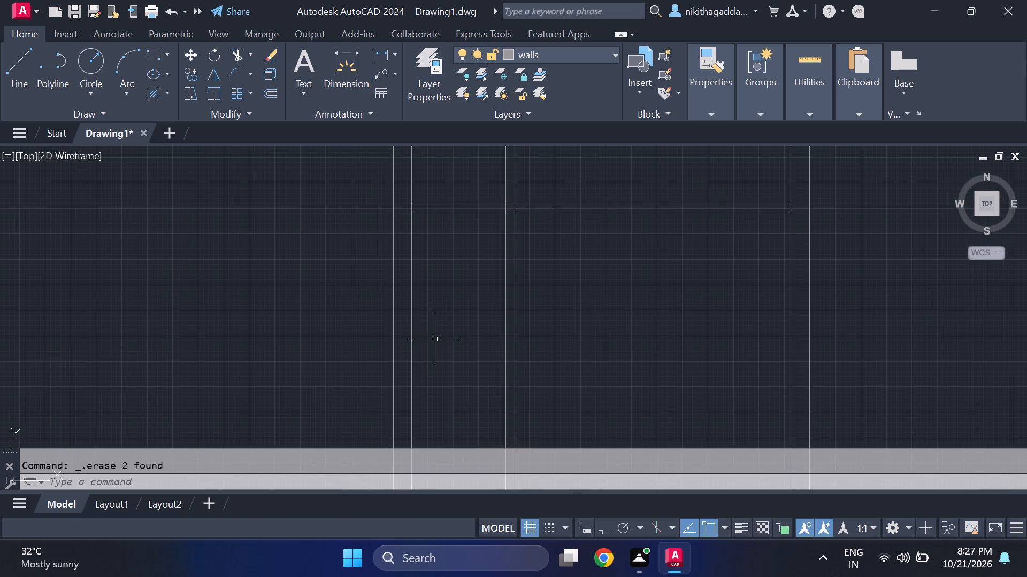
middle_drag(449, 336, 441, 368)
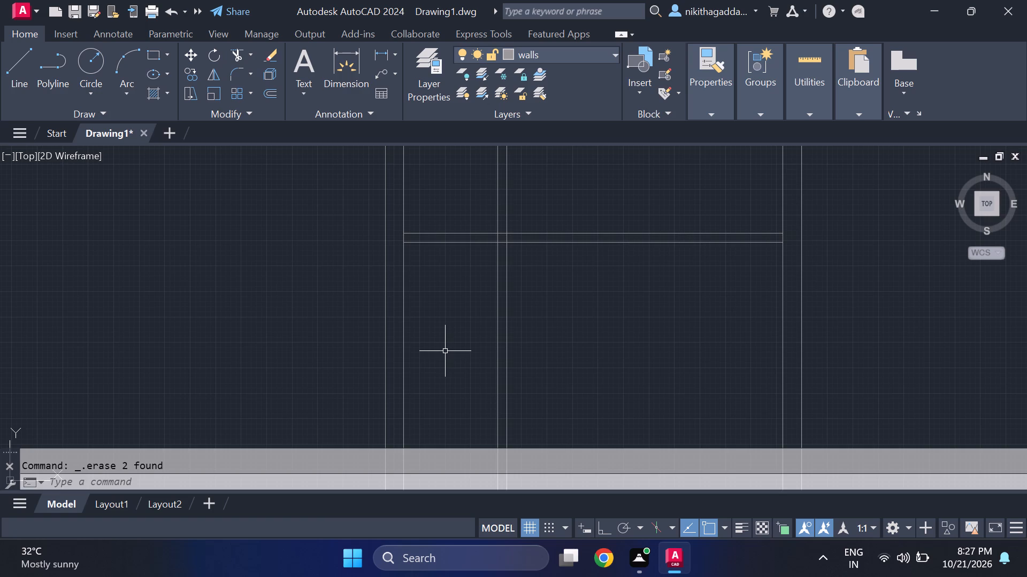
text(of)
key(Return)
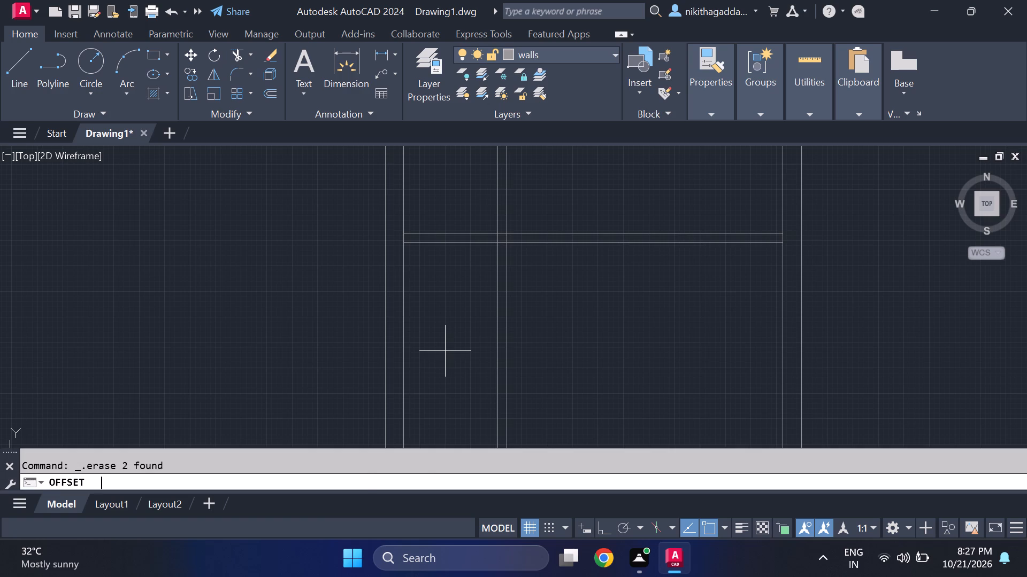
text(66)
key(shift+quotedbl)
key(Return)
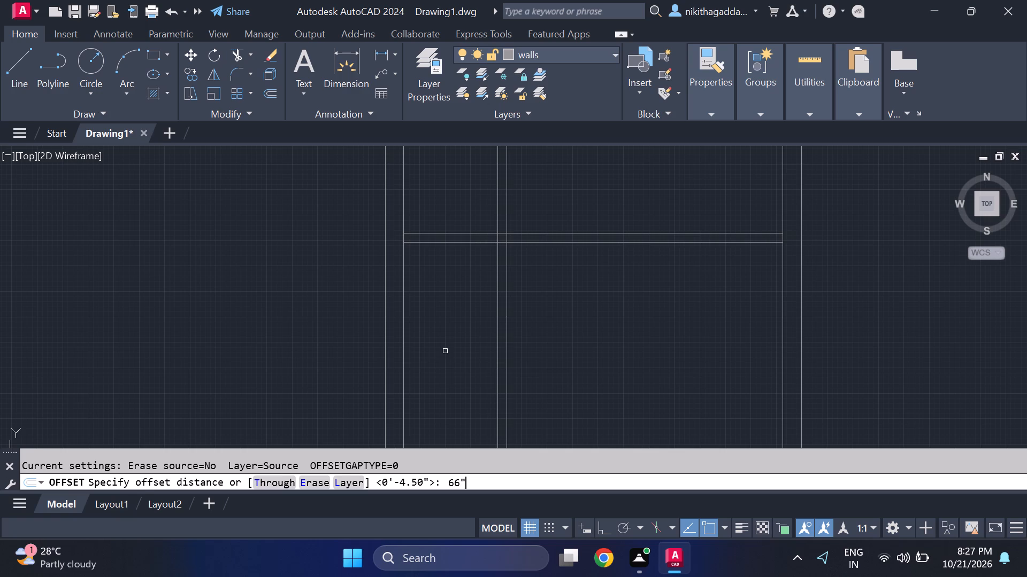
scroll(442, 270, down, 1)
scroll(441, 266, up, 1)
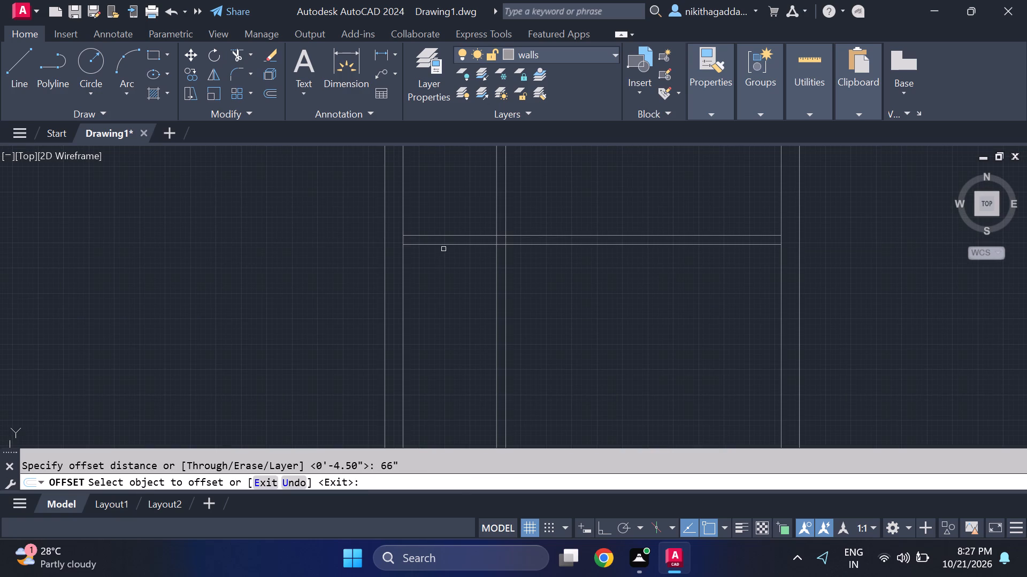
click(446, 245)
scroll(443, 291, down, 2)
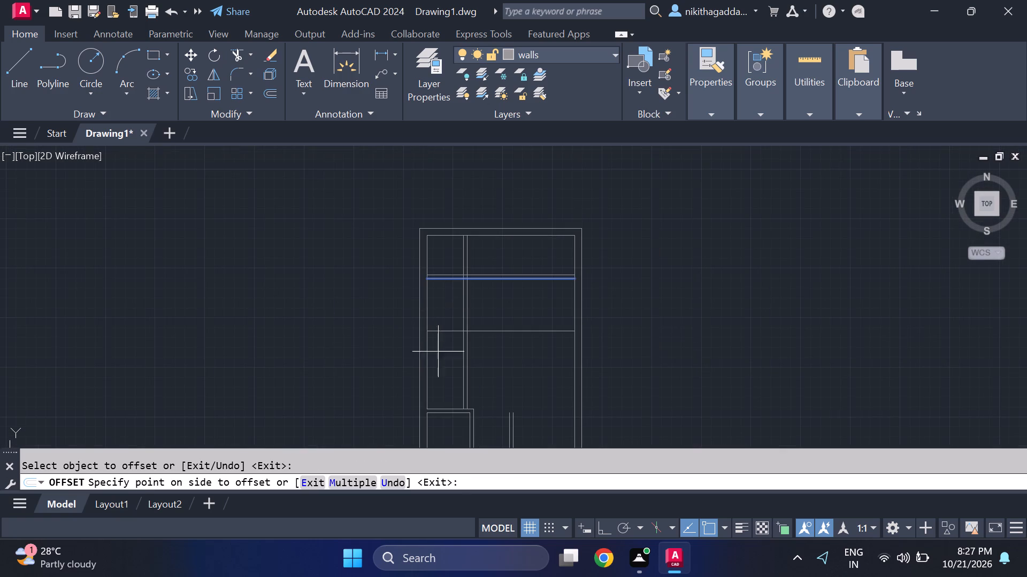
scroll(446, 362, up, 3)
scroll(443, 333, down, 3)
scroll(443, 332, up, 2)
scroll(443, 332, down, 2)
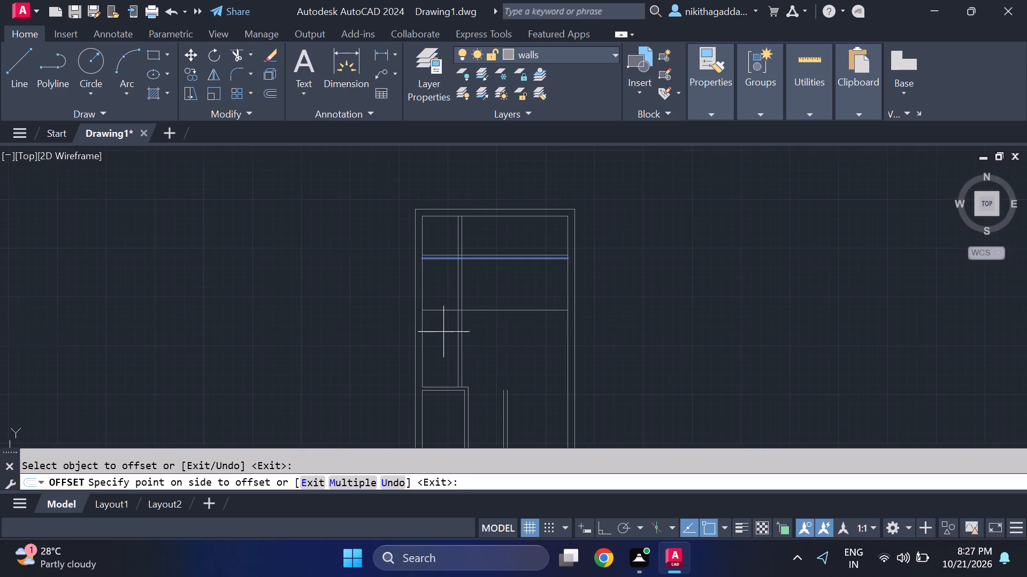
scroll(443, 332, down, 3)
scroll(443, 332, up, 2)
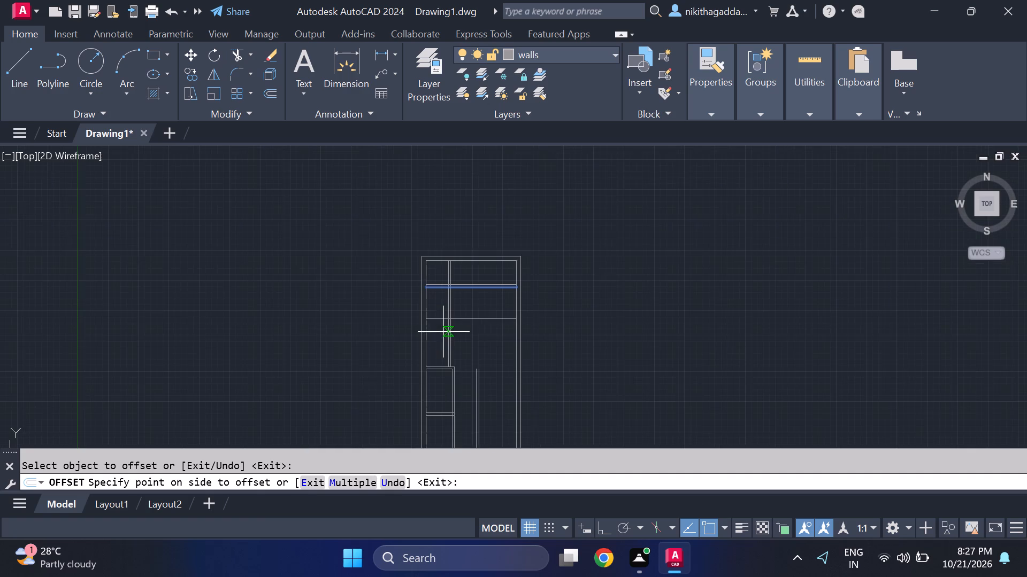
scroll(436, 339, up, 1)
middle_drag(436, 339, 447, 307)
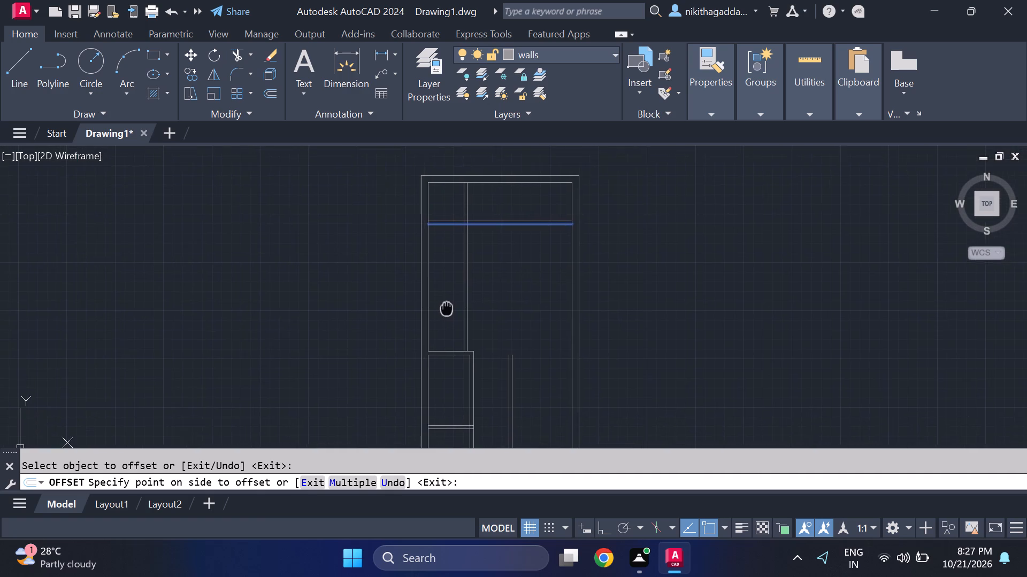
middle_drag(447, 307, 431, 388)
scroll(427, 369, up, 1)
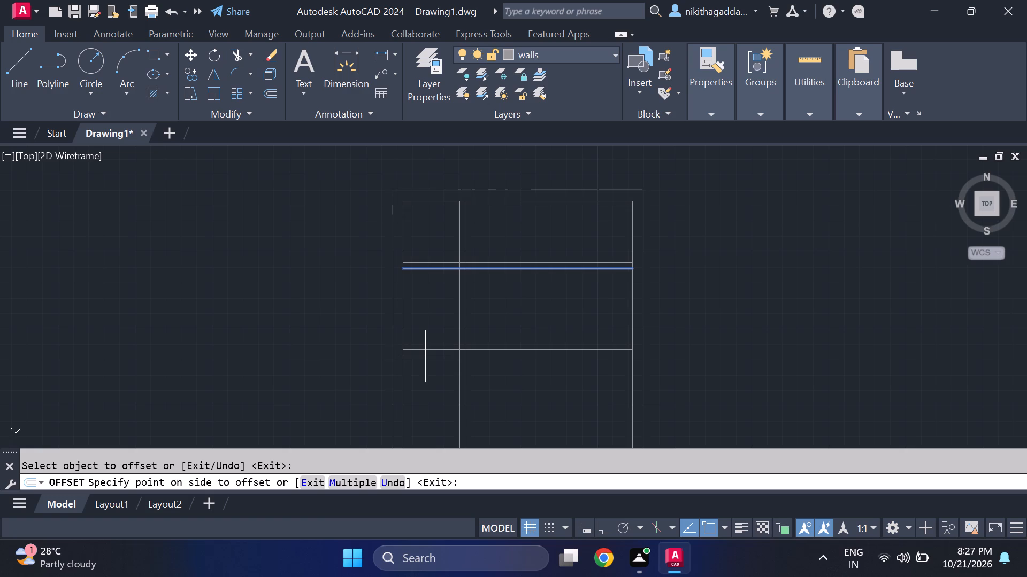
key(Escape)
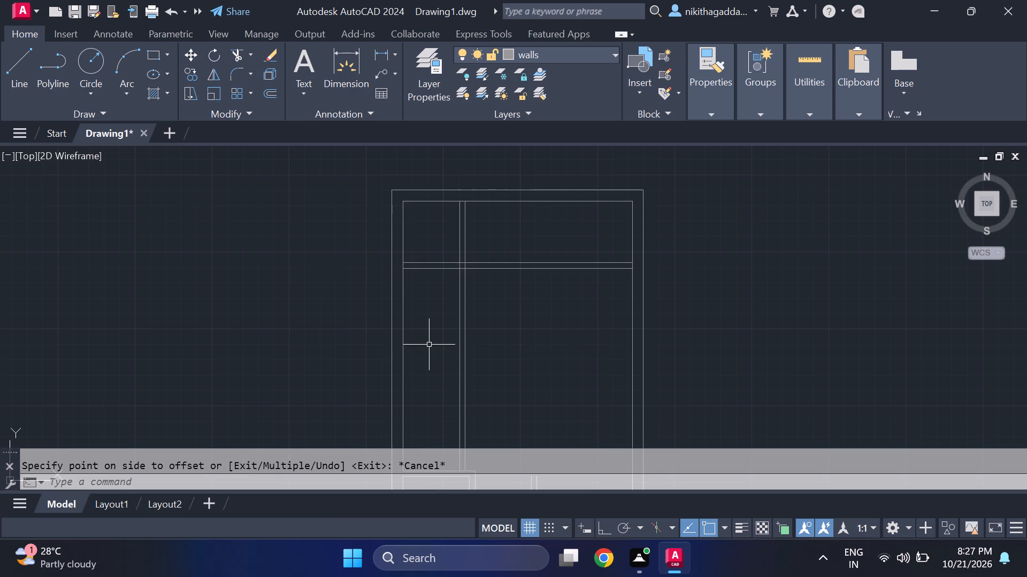
Offset the south line of the new horizontal partition 86" south.
text(of)
key(Return)
key(8)
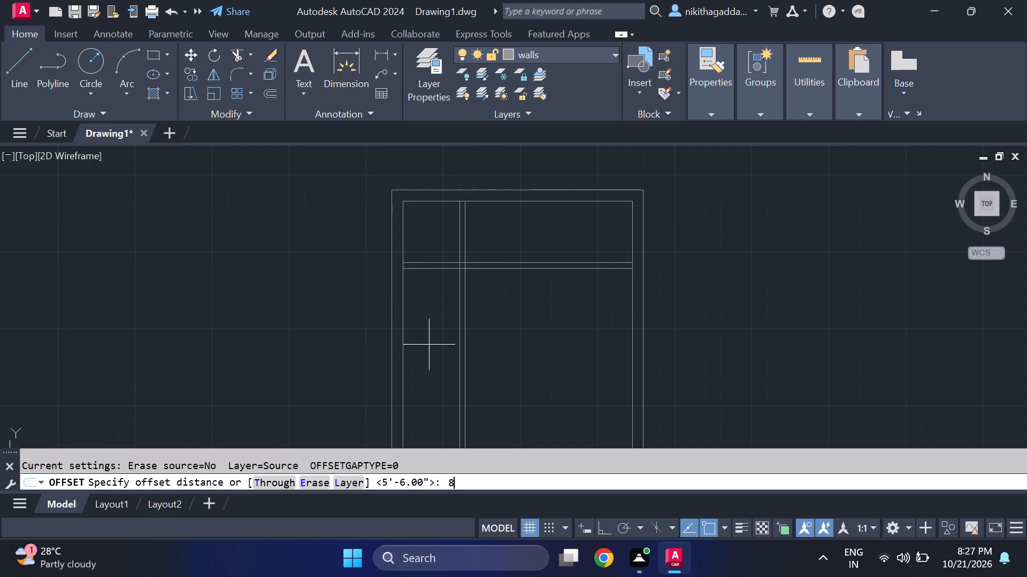
key(6)
key(shift+quotedbl)
key(Return)
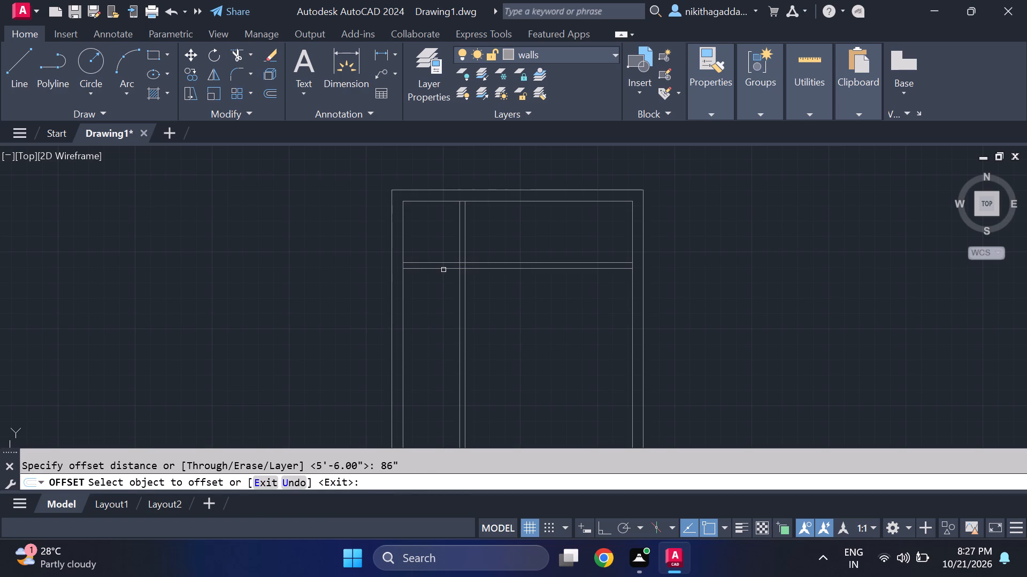
click(443, 269)
click(424, 396)
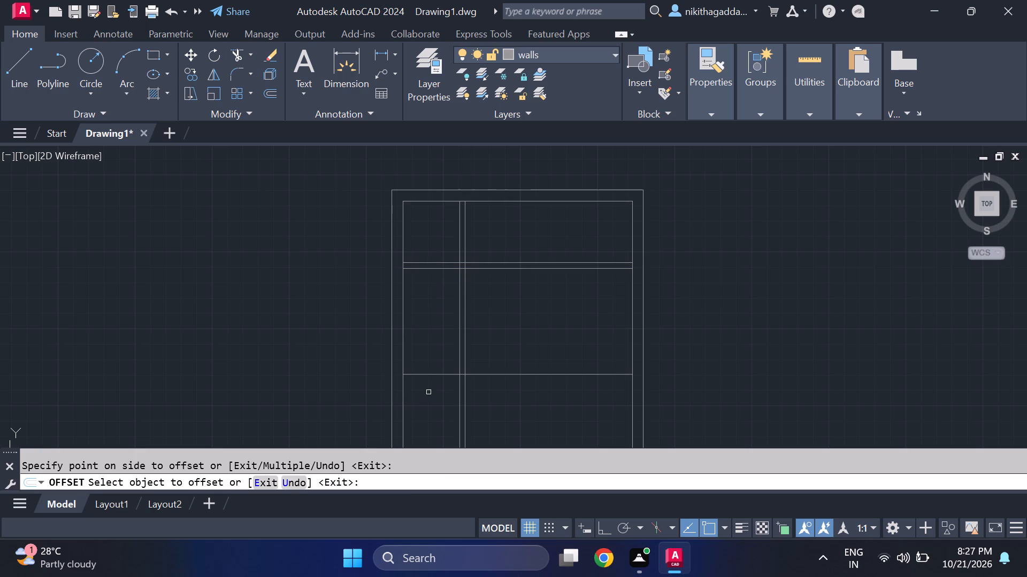
key(Escape)
Offset the newly placed horizontal line 4.5" south to give the second partition its thickness.
text(of)
key(Return)
text(4.)
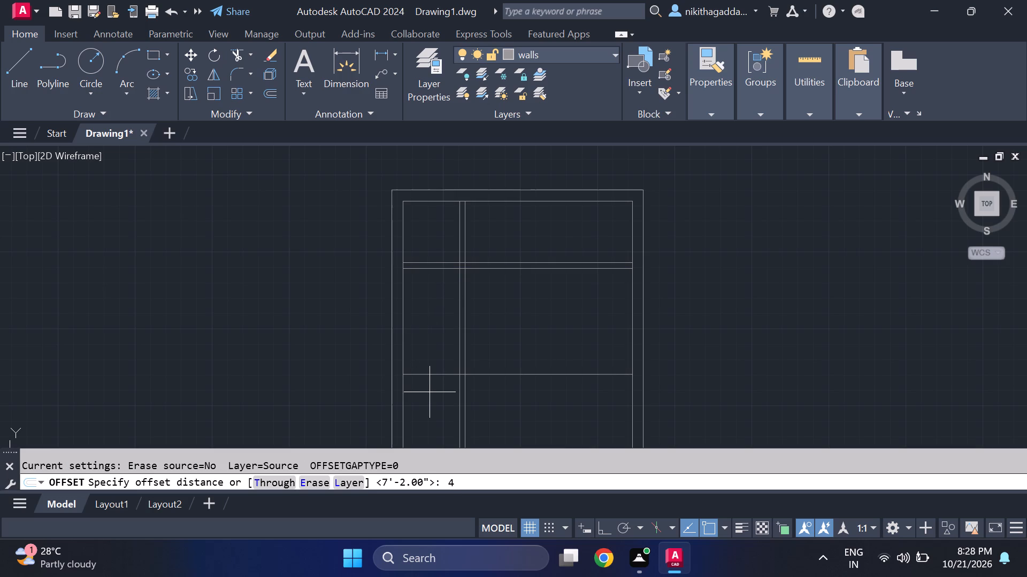
key(5)
key(shift+quotedbl)
key(Return)
click(446, 374)
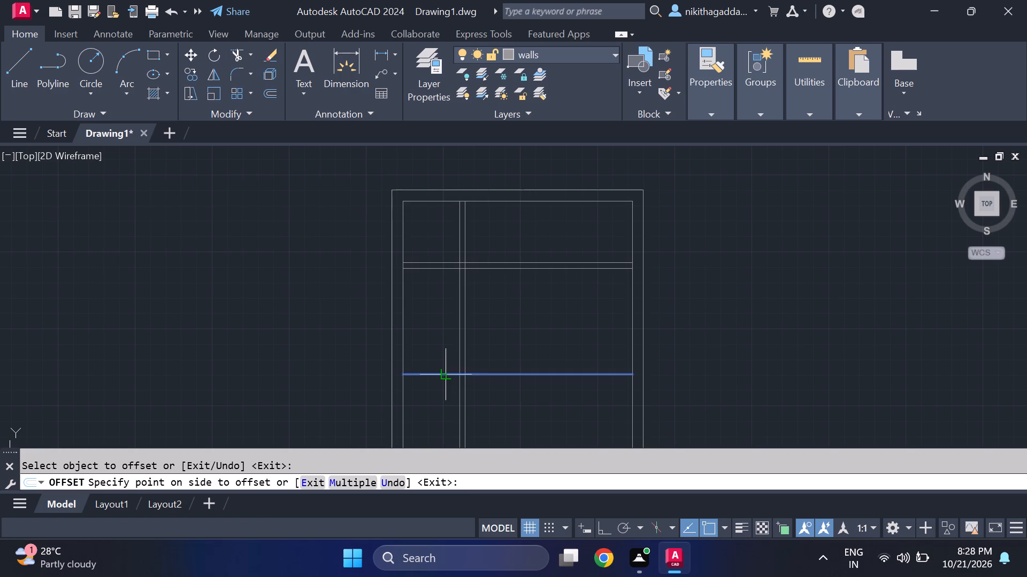
click(435, 401)
scroll(435, 401, down, 1)
middle_drag(436, 401, 425, 329)
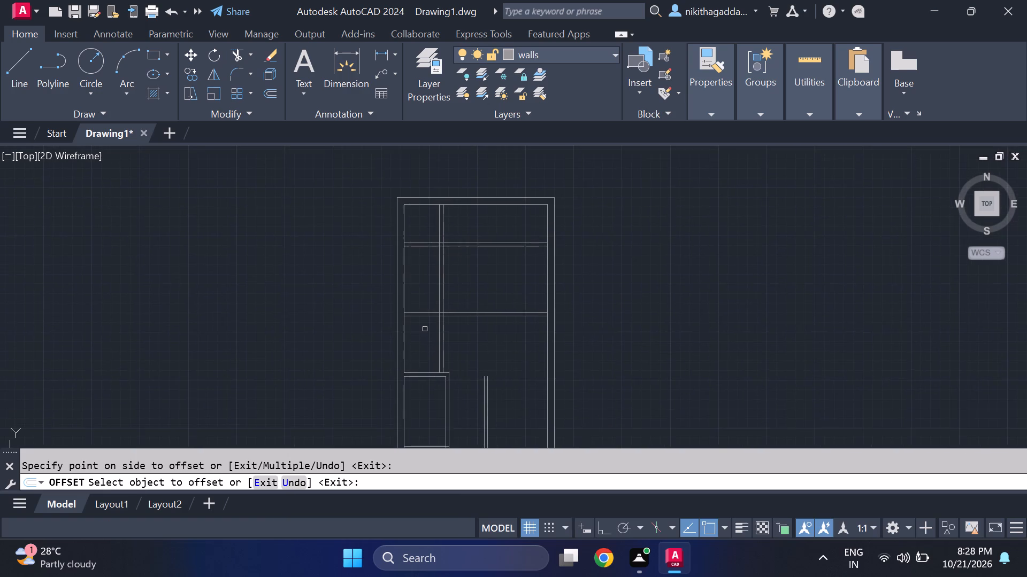
scroll(425, 329, up, 2)
key(Escape)
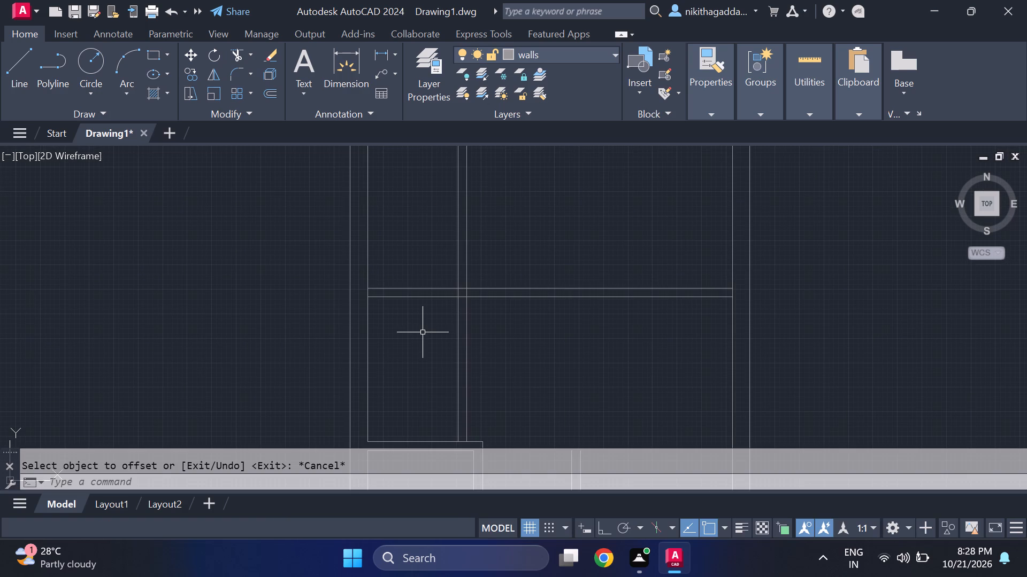
Trim both horizontal partitions' lines east of the new vertical partition, back to that partition.
scroll(425, 342, down, 1)
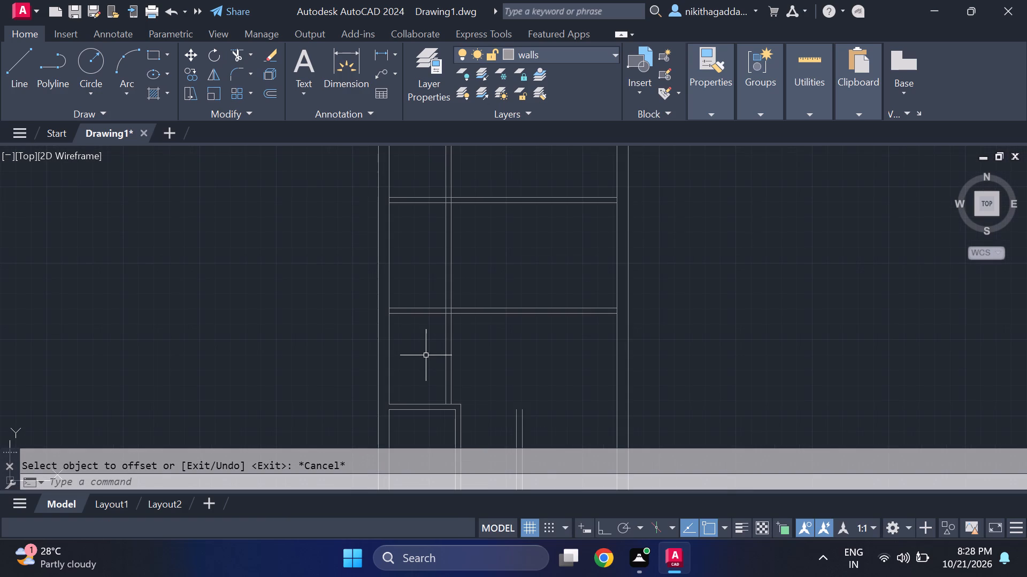
text(tr)
key(Return)
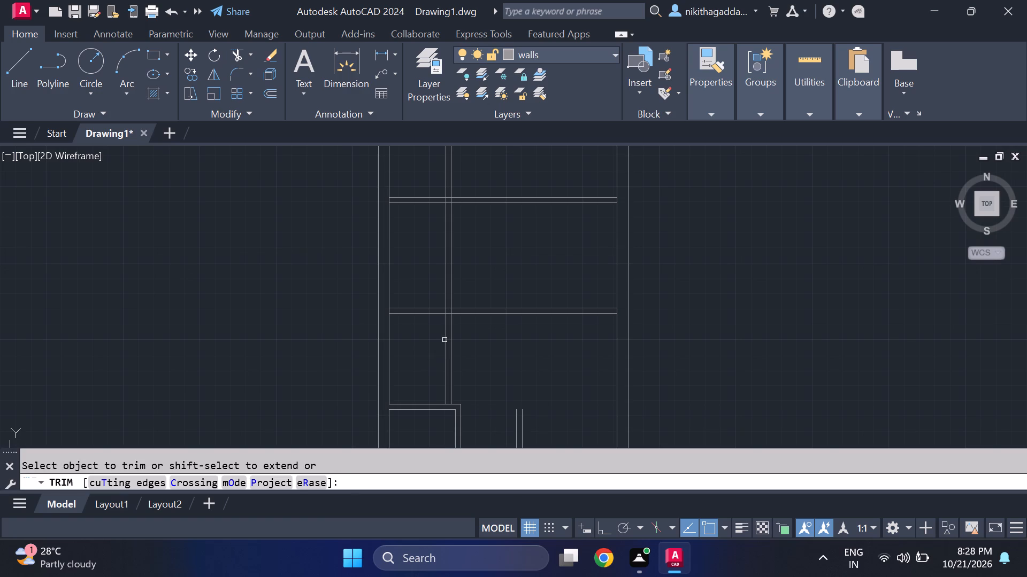
scroll(449, 336, down, 1)
drag(484, 235, 503, 362)
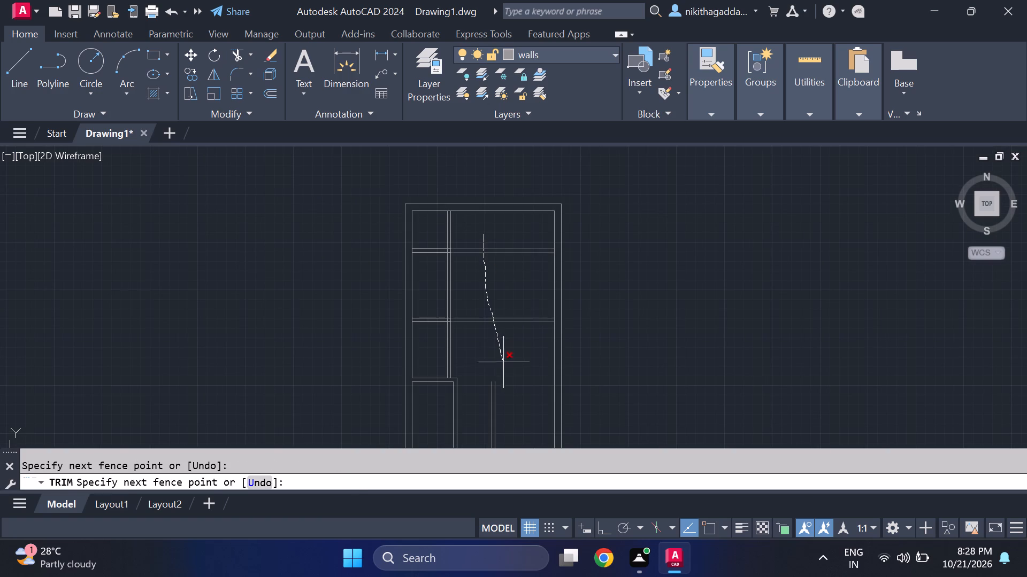
drag(503, 362, 503, 363)
Trim off both vertical partition lines south of the second horizontal partition, down to the old west-side room.
middle_drag(493, 370, 494, 345)
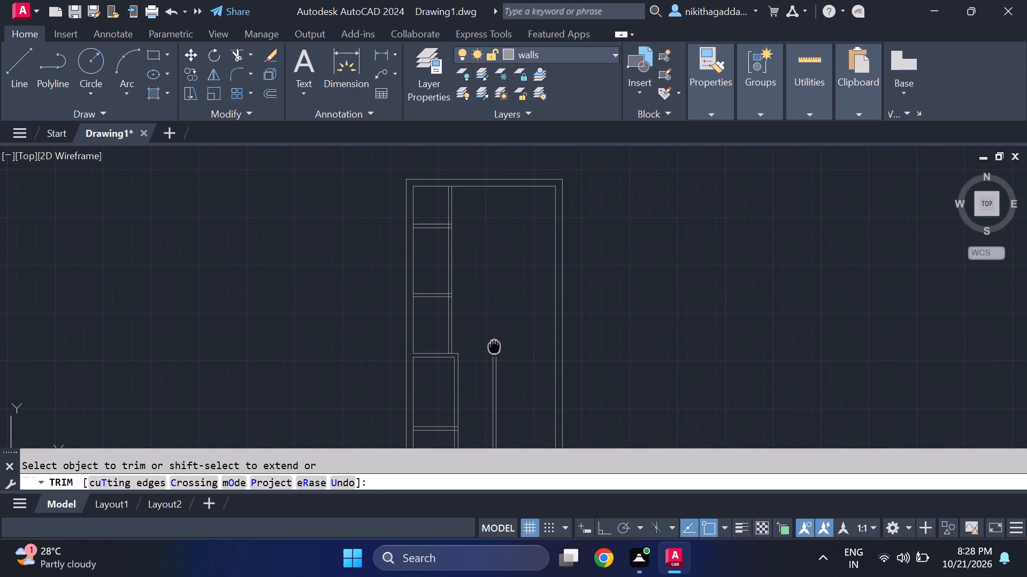
middle_drag(494, 345, 507, 274)
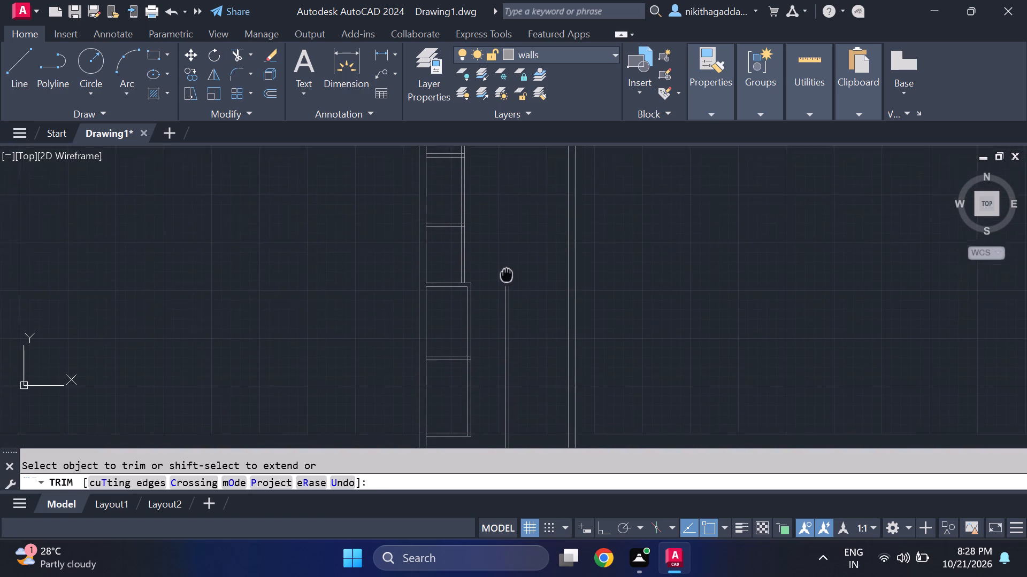
middle_drag(507, 274, 505, 268)
drag(519, 275, 519, 287)
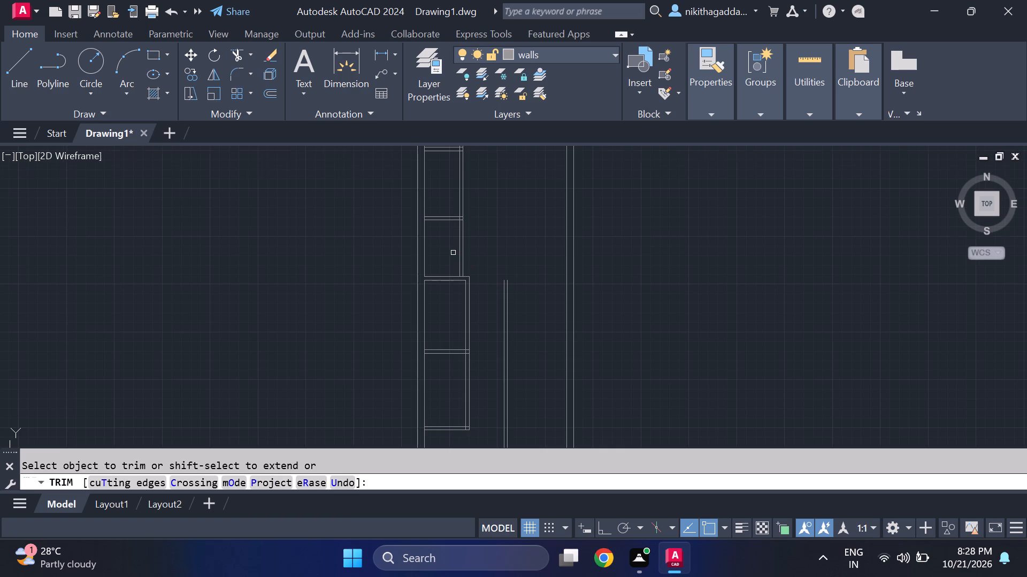
scroll(453, 253, up, 1)
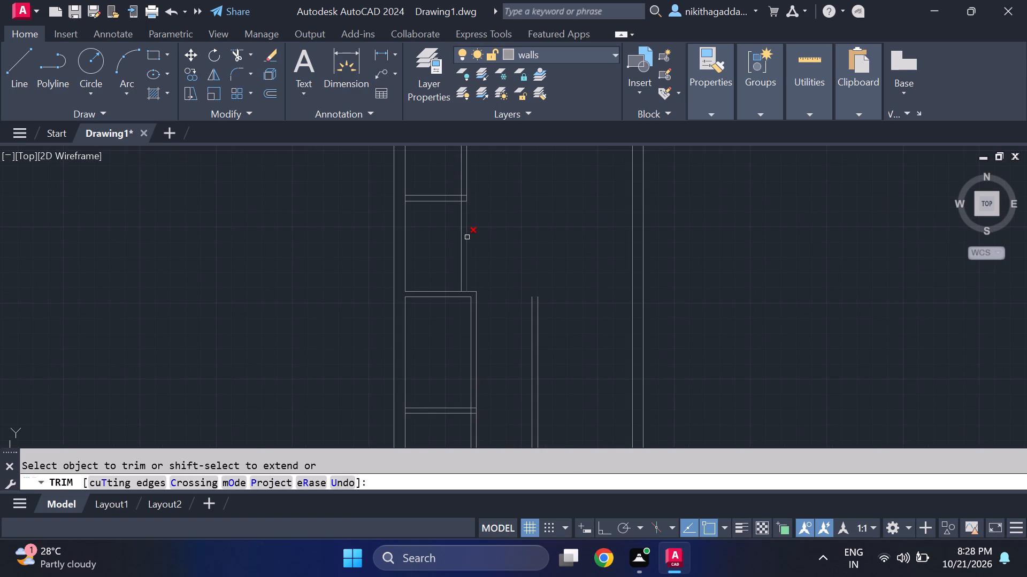
click(467, 237)
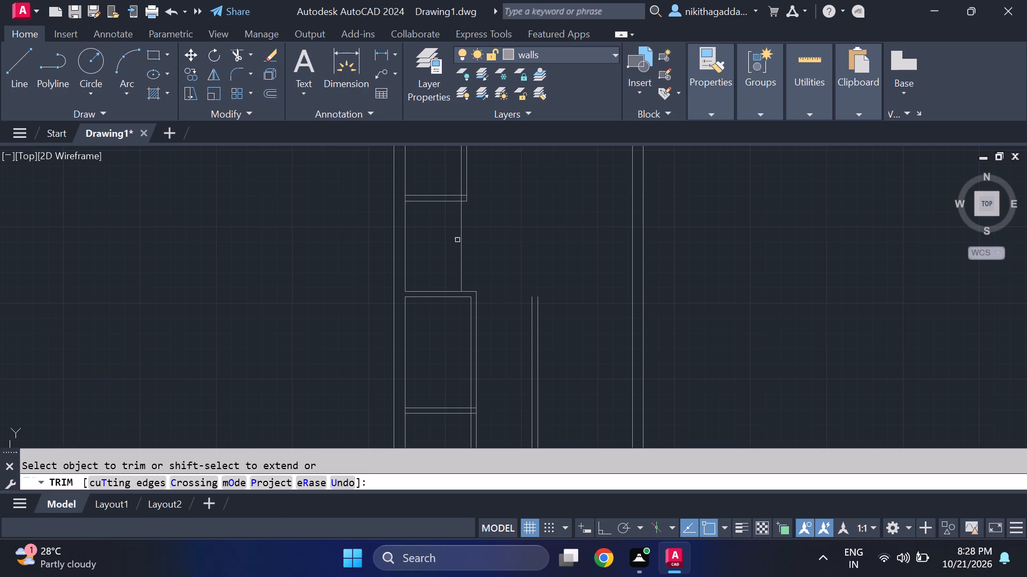
click(461, 238)
Trim away the old west-side rooms' north, east and dividing partition lines, including the leftover pieces at their corner.
drag(458, 246, 432, 357)
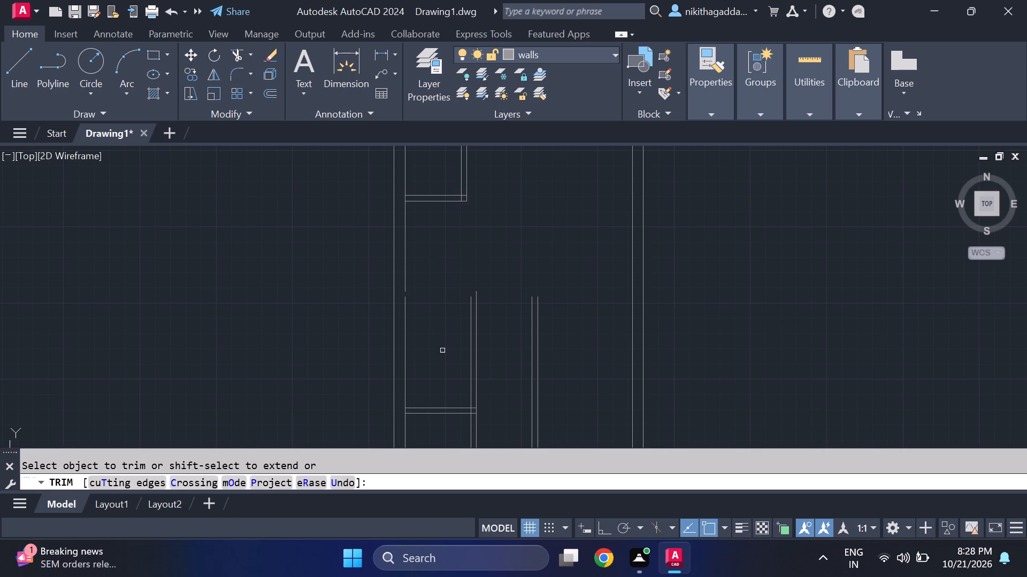
drag(483, 314, 455, 376)
middle_drag(471, 347, 461, 286)
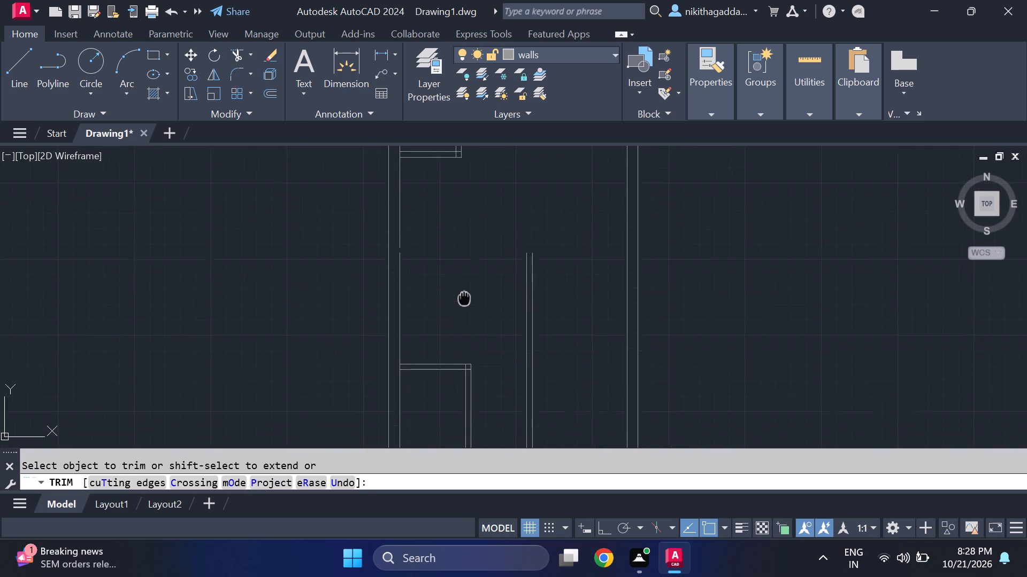
middle_drag(461, 286, 456, 277)
drag(456, 277, 433, 381)
click(462, 344)
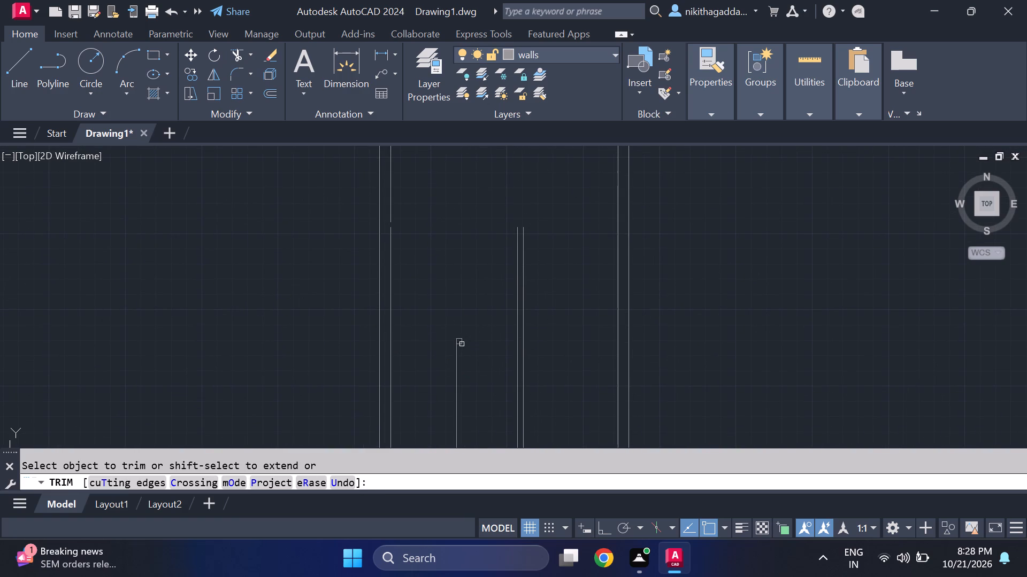
click(462, 339)
click(460, 339)
click(459, 345)
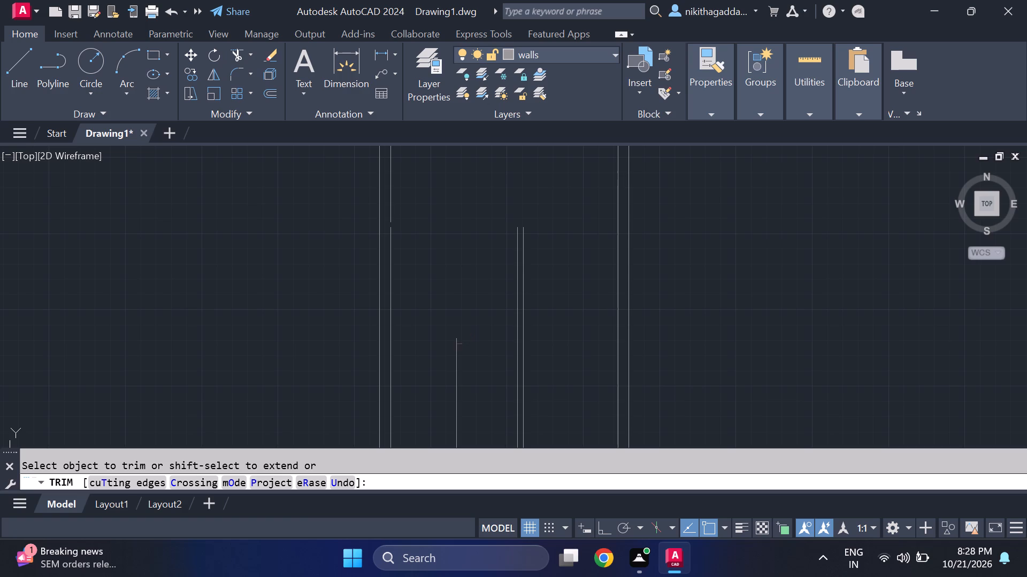
click(457, 346)
Trim away the two remaining horizontal partitions on the southwest side, including the small leftover pieces at the former partition end.
scroll(456, 341, down, 3)
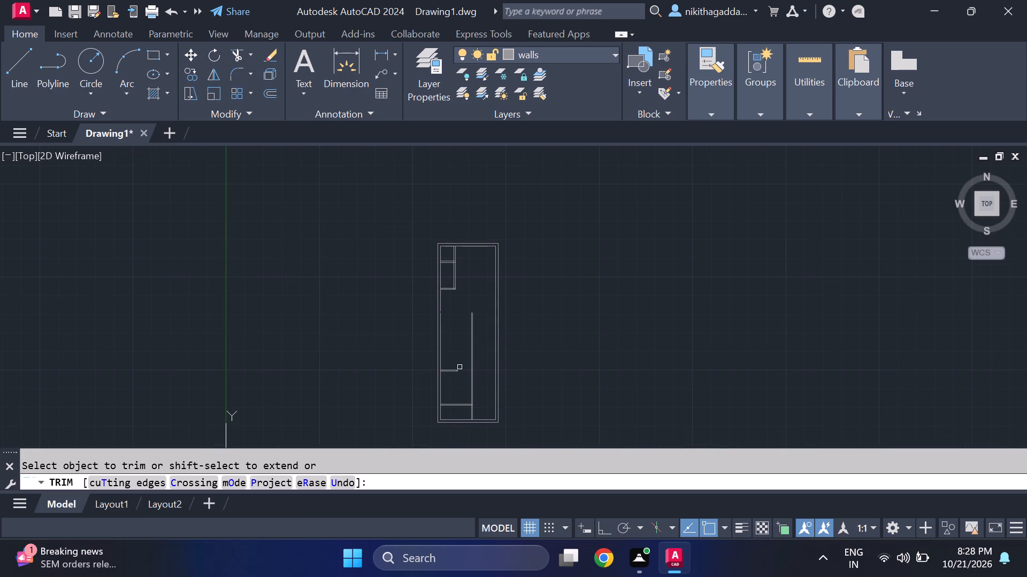
drag(457, 351, 453, 409)
scroll(456, 367, up, 4)
click(446, 388)
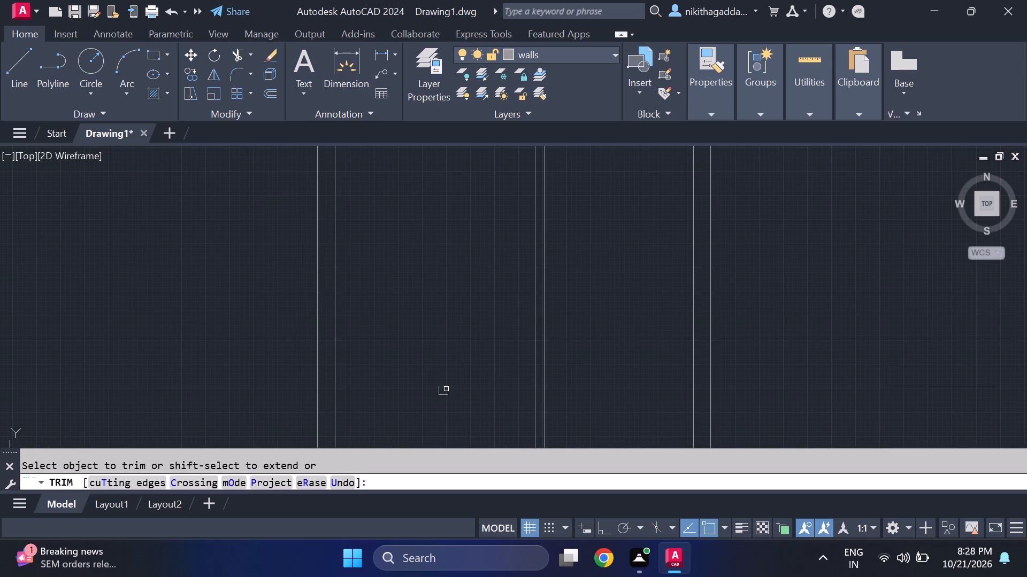
click(446, 390)
click(444, 381)
drag(443, 382, 442, 397)
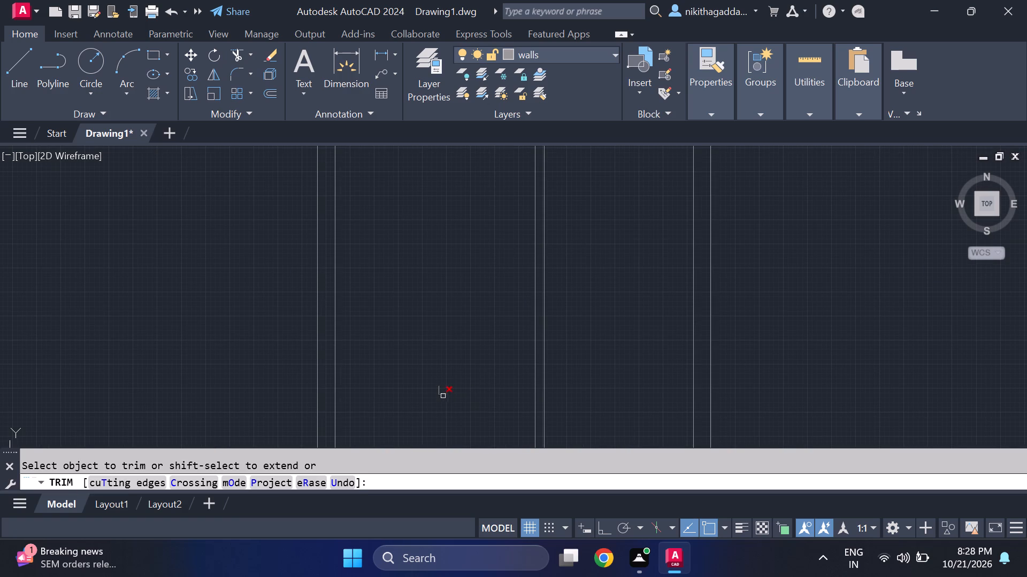
drag(442, 397, 436, 397)
click(440, 388)
click(445, 394)
scroll(430, 330, down, 4)
scroll(421, 287, up, 3)
key(Escape)
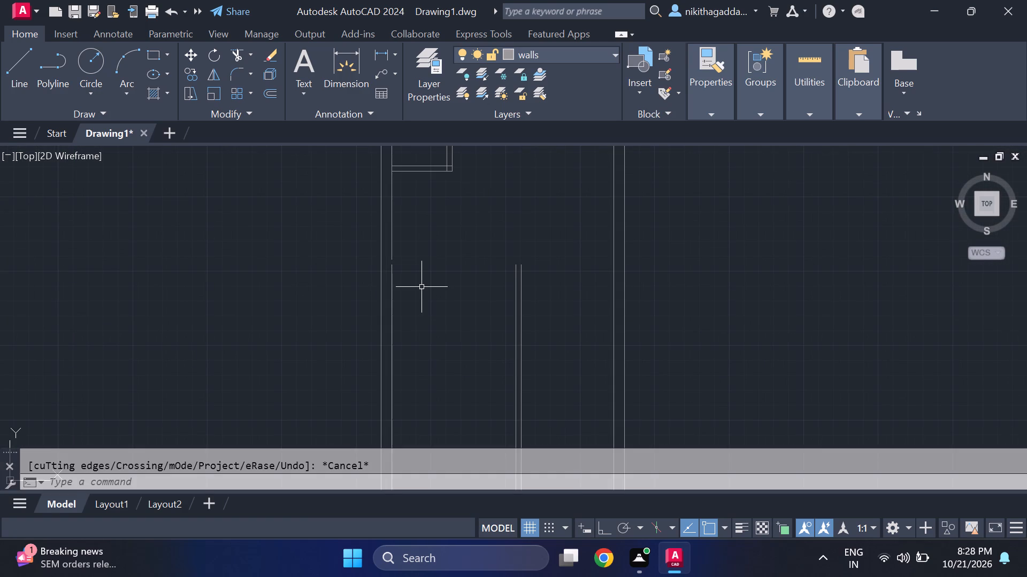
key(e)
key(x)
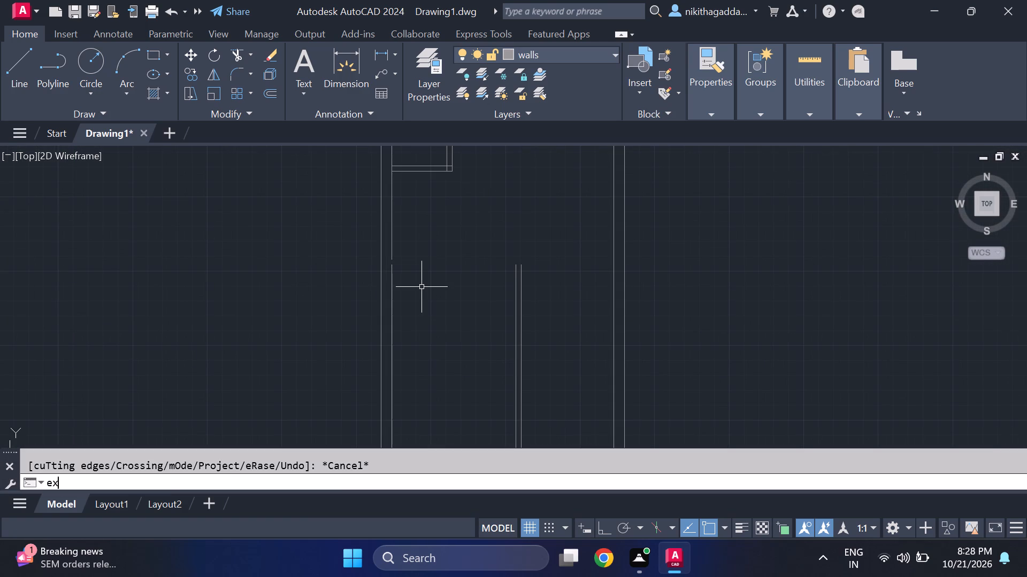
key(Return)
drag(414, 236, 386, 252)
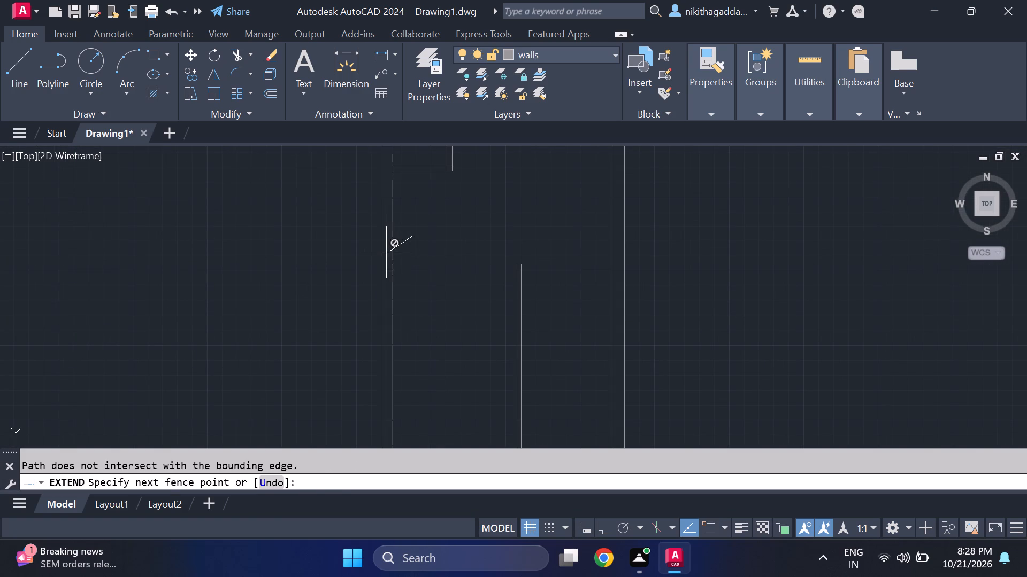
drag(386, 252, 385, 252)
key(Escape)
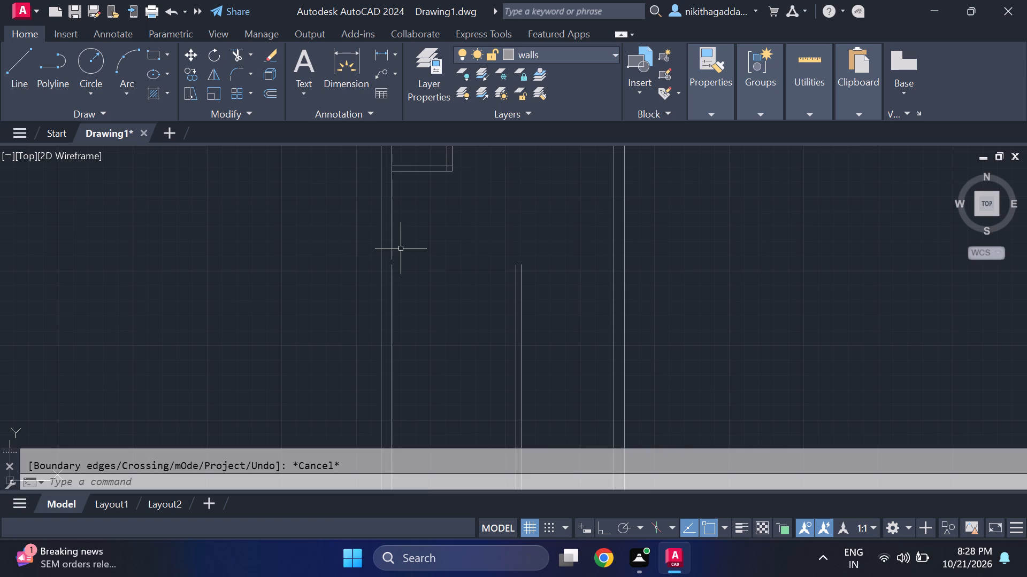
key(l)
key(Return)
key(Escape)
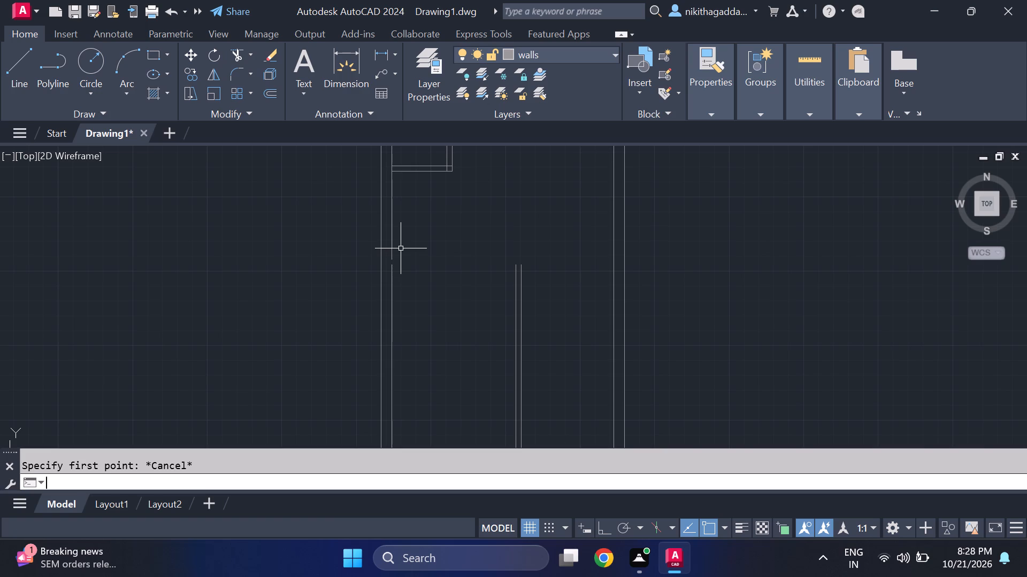
Extend the west wall's inner line to close the gap south of the northwest rooms.
text(ex)
key(Return)
drag(394, 247, 393, 277)
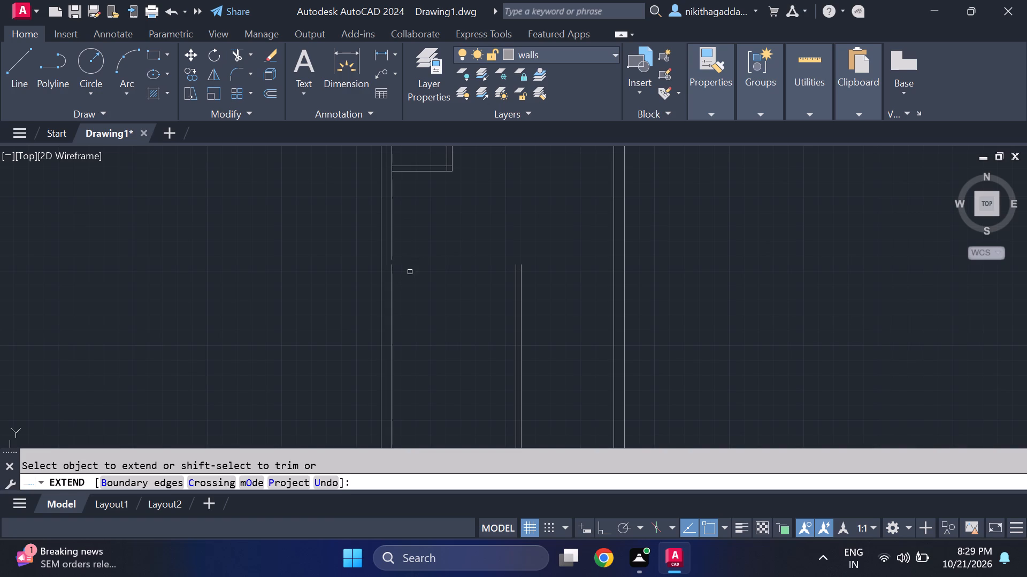
click(393, 285)
key(Escape)
Examine the northwest rooms and the cleared west side of the floor plan.
scroll(415, 269, down, 3)
scroll(413, 253, up, 2)
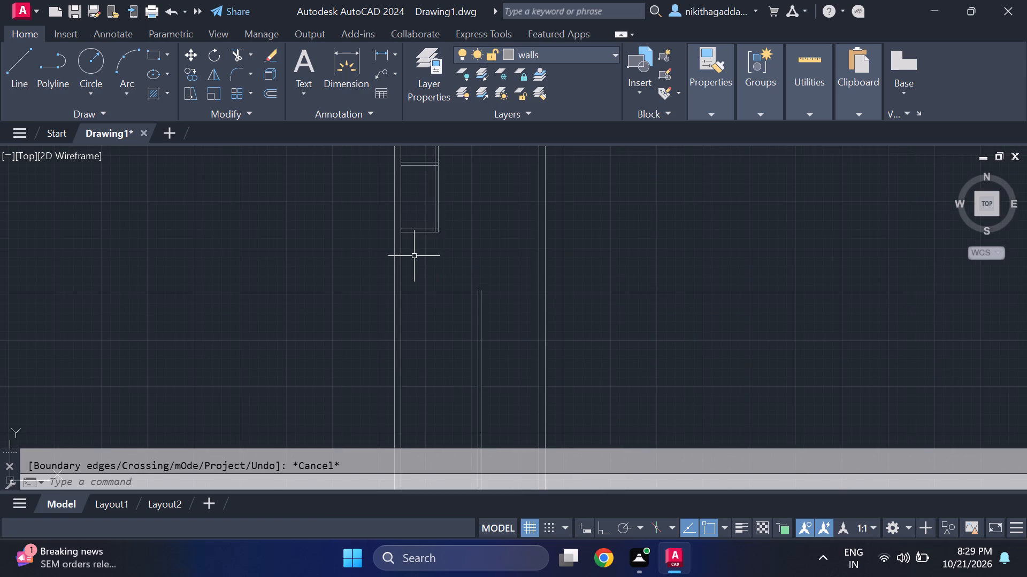
middle_drag(417, 261, 420, 274)
scroll(426, 284, up, 1)
middle_drag(426, 284, 419, 276)
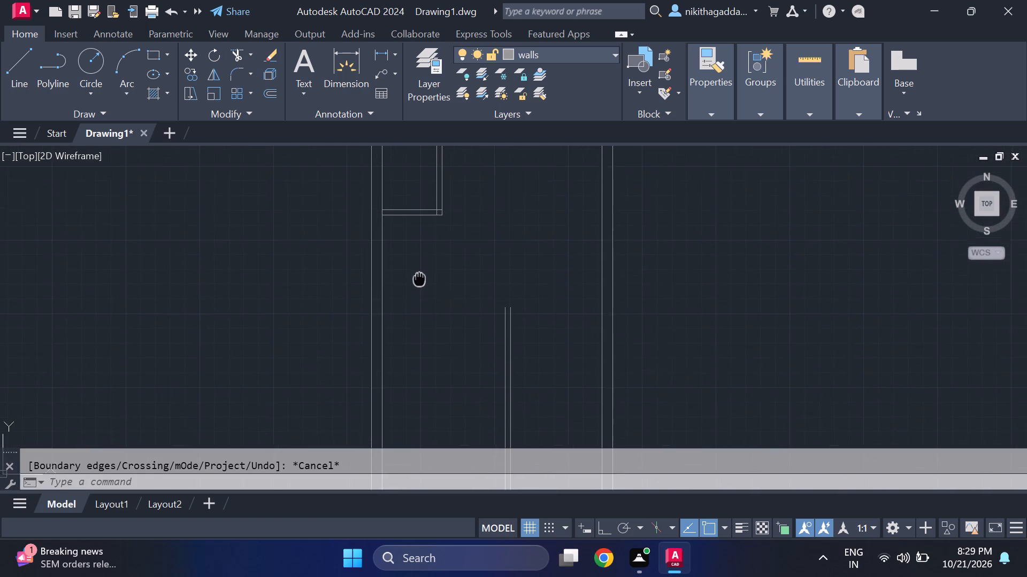
middle_drag(419, 276, 440, 334)
scroll(440, 334, up, 1)
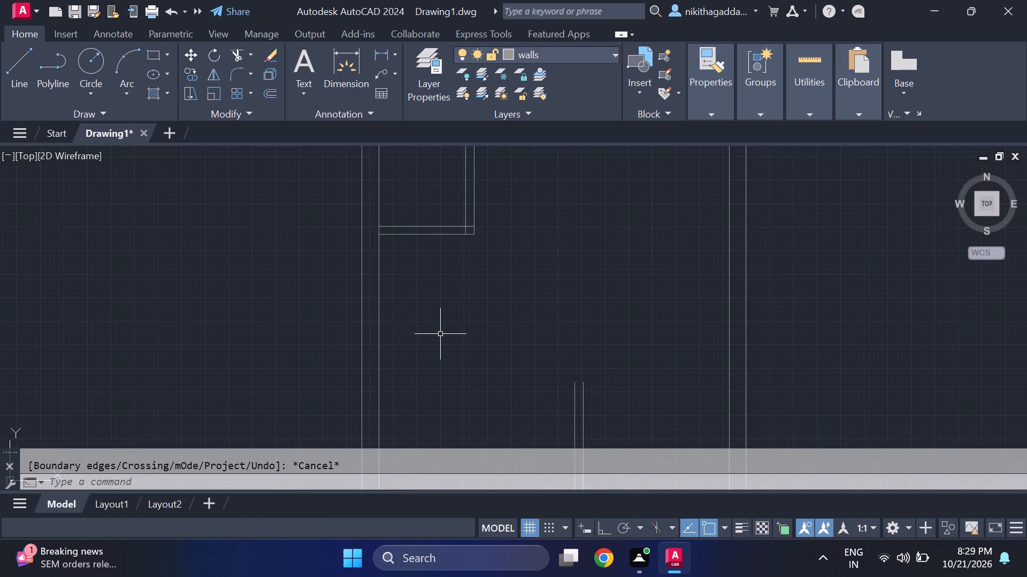
scroll(440, 333, down, 3)
scroll(437, 303, up, 2)
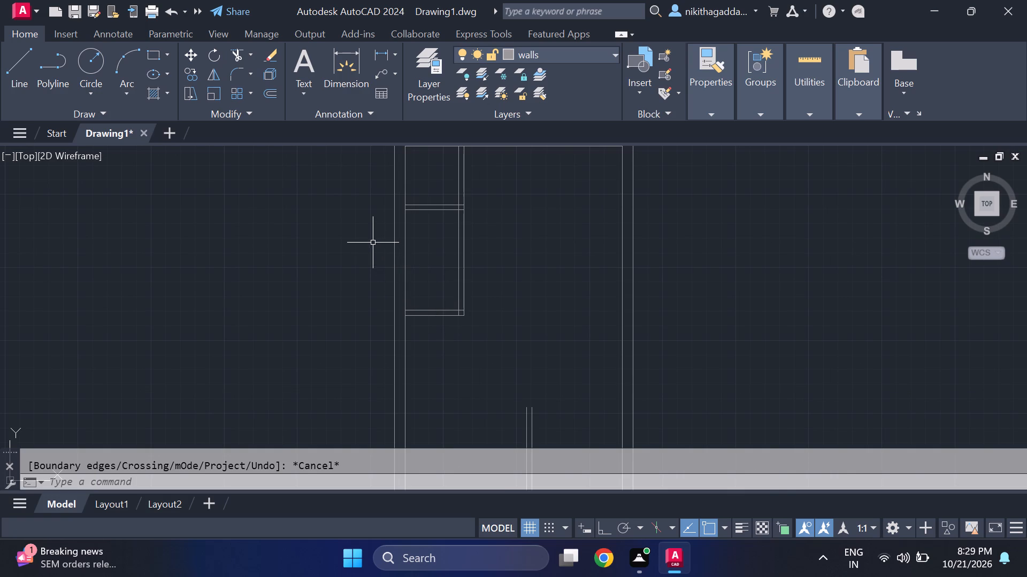
scroll(372, 241, up, 1)
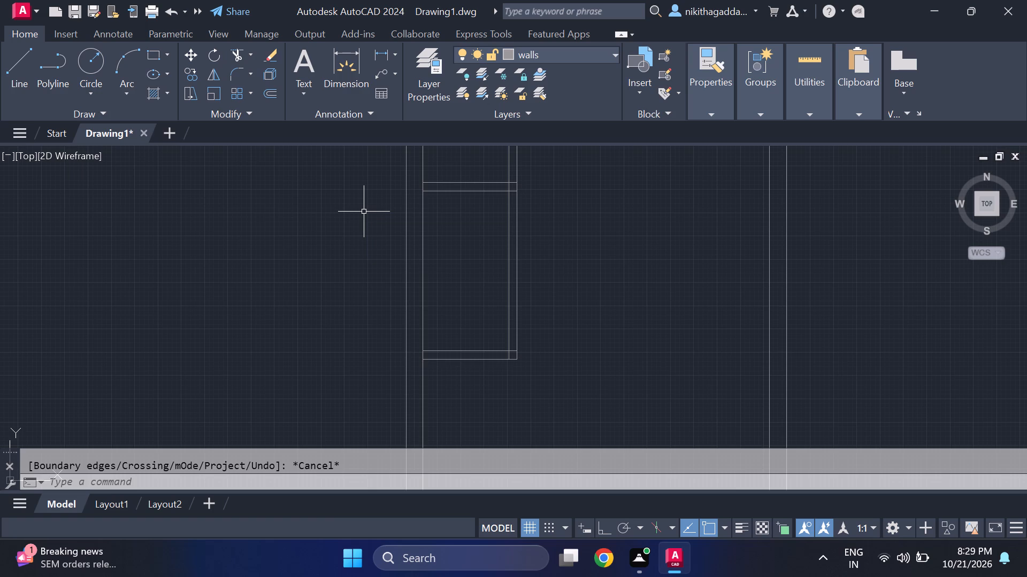
scroll(364, 211, down, 3)
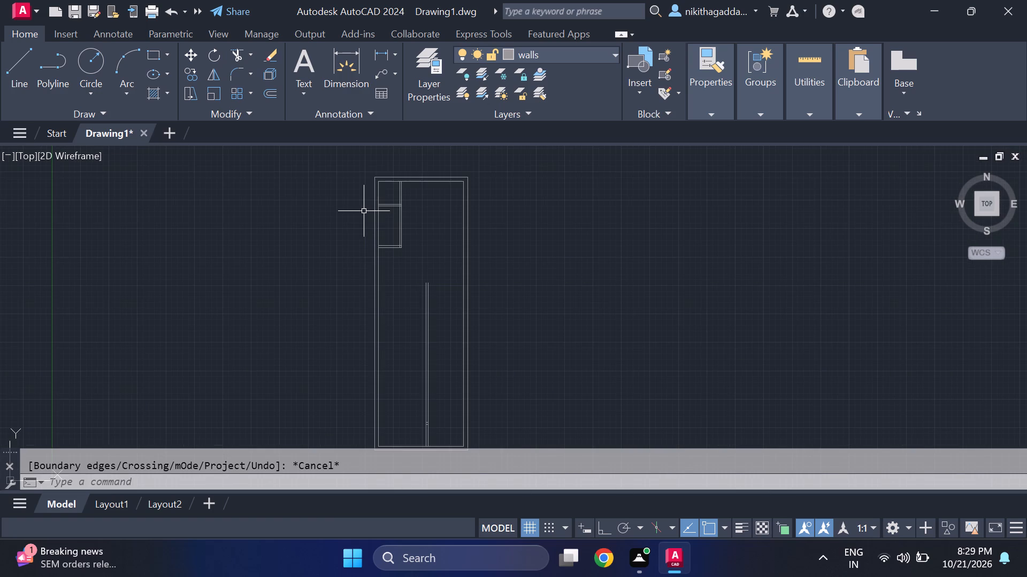
Offset the south line of the northwest rooms' lower partition 4' to the south.
scroll(390, 229, up, 4)
scroll(392, 285, up, 2)
middle_drag(411, 323, 420, 320)
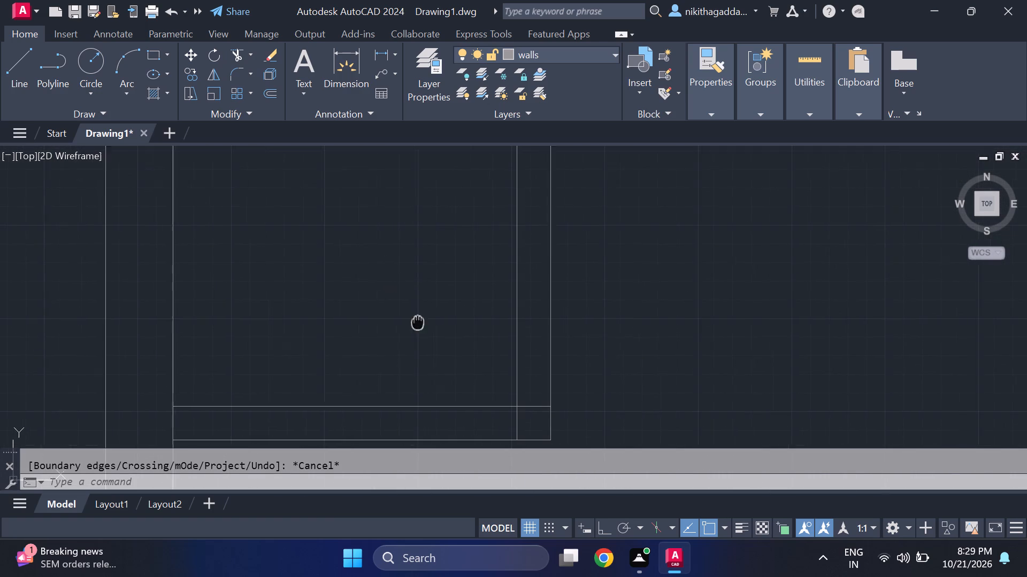
middle_drag(420, 320, 493, 266)
scroll(459, 302, down, 1)
scroll(503, 253, down, 1)
middle_drag(517, 309, 516, 323)
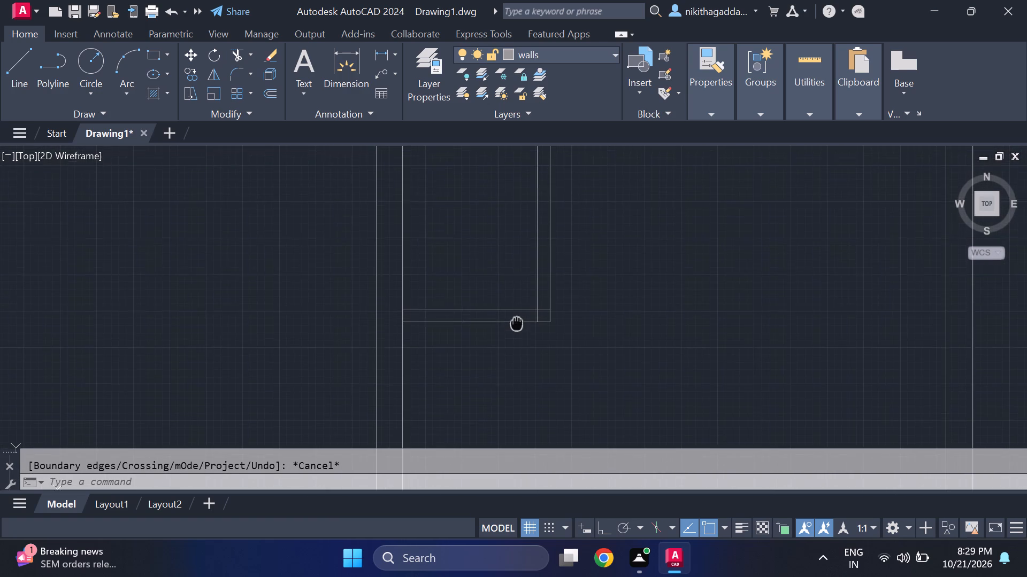
middle_drag(516, 323, 478, 248)
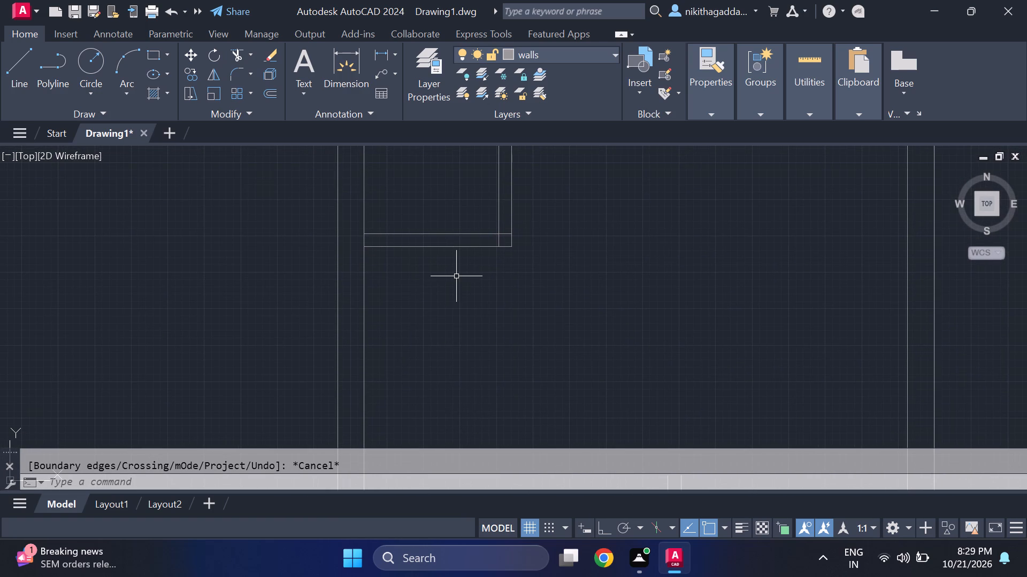
text(of)
key(Return)
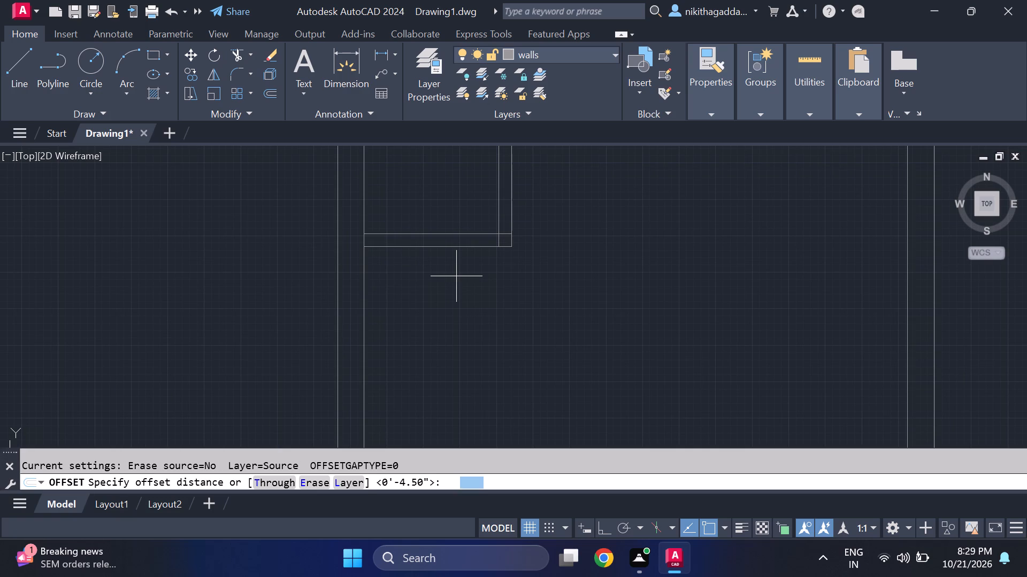
key(4)
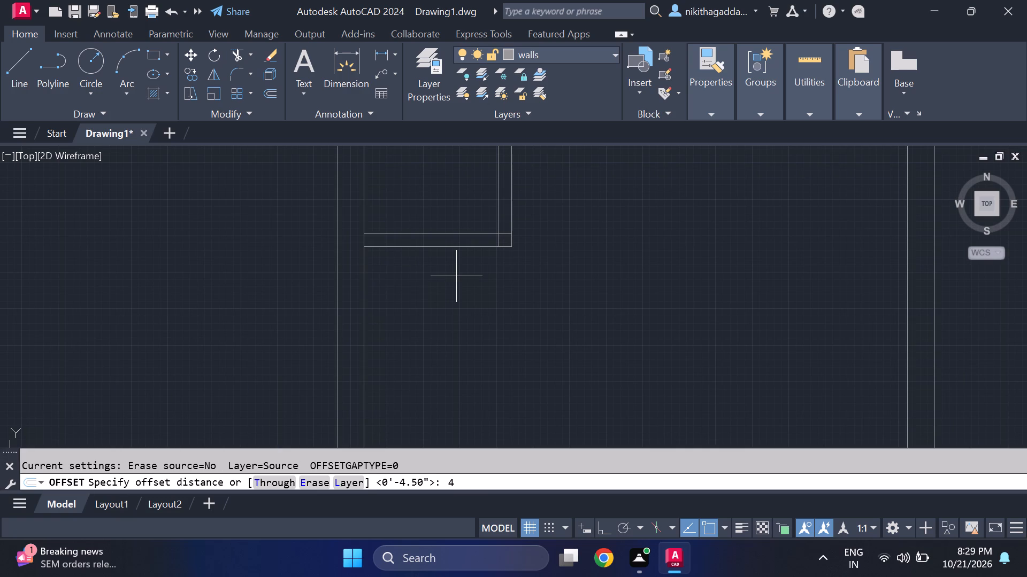
key(apostrophe)
key(Return)
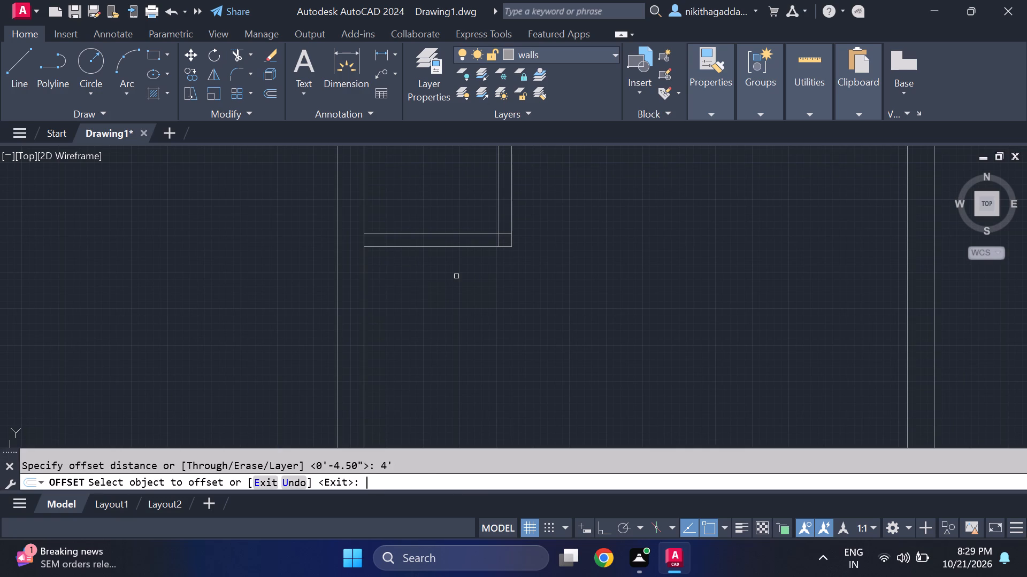
click(449, 247)
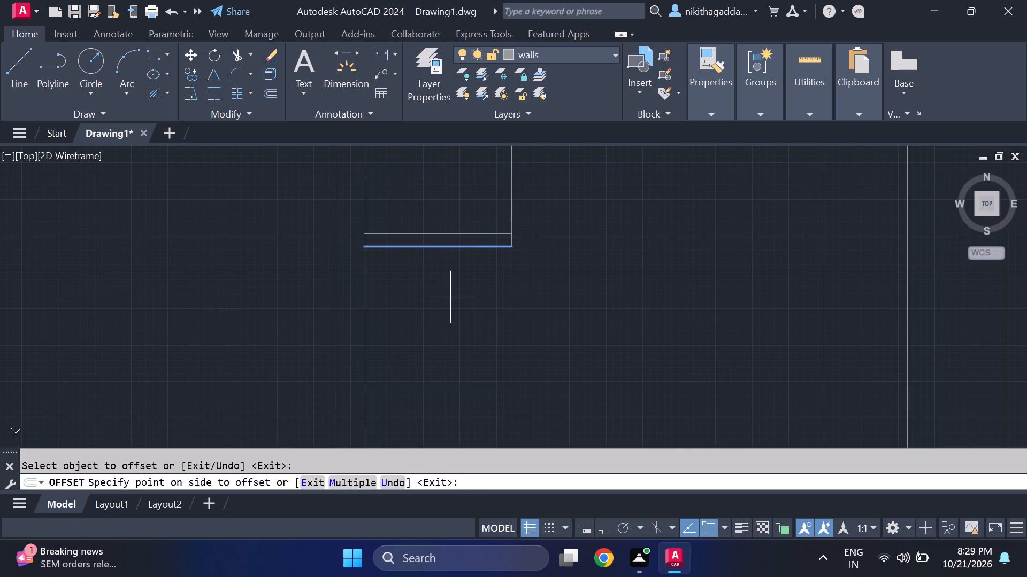
scroll(461, 305, down, 2)
click(447, 347)
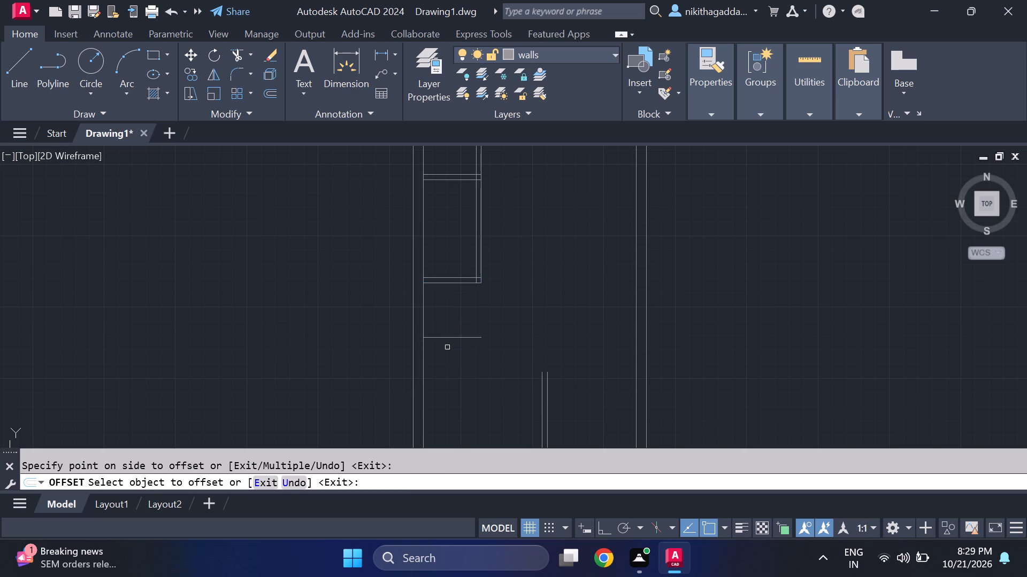
key(Escape)
Offset the new horizontal line 4.5" south to give the third partition its thickness.
text(of)
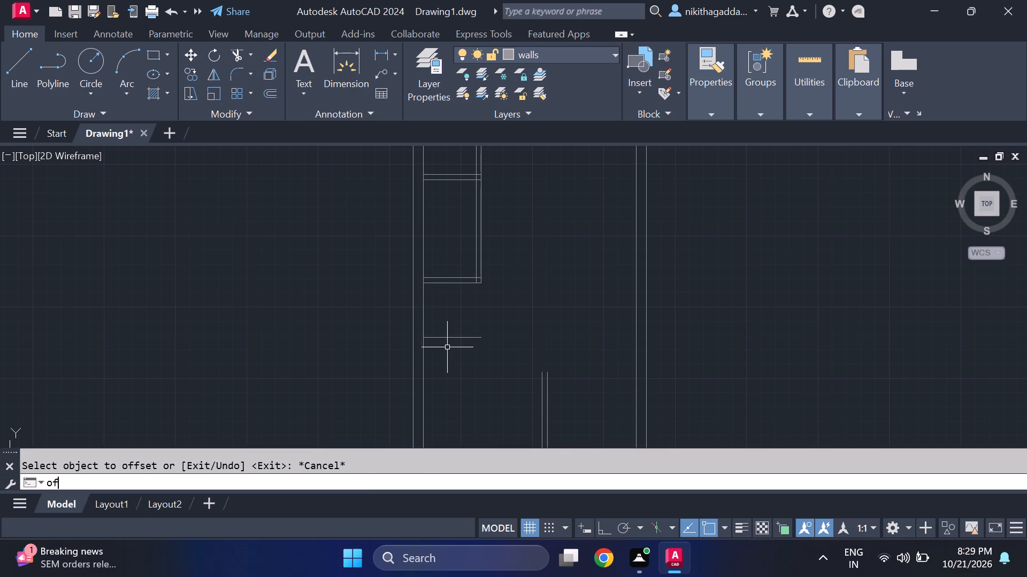
key(Return)
text(4.5)
key(shift+quotedbl)
key(Return)
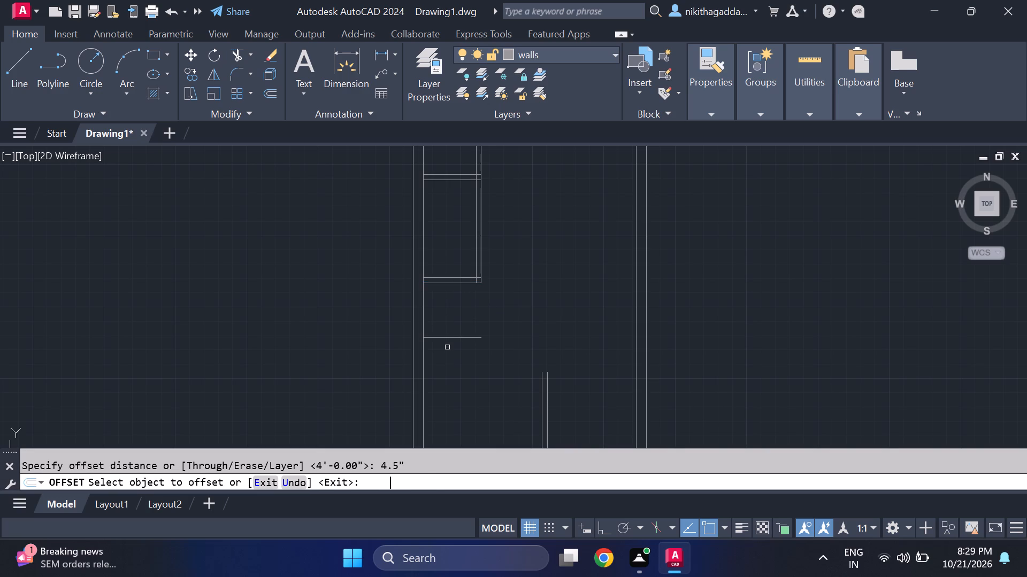
click(452, 338)
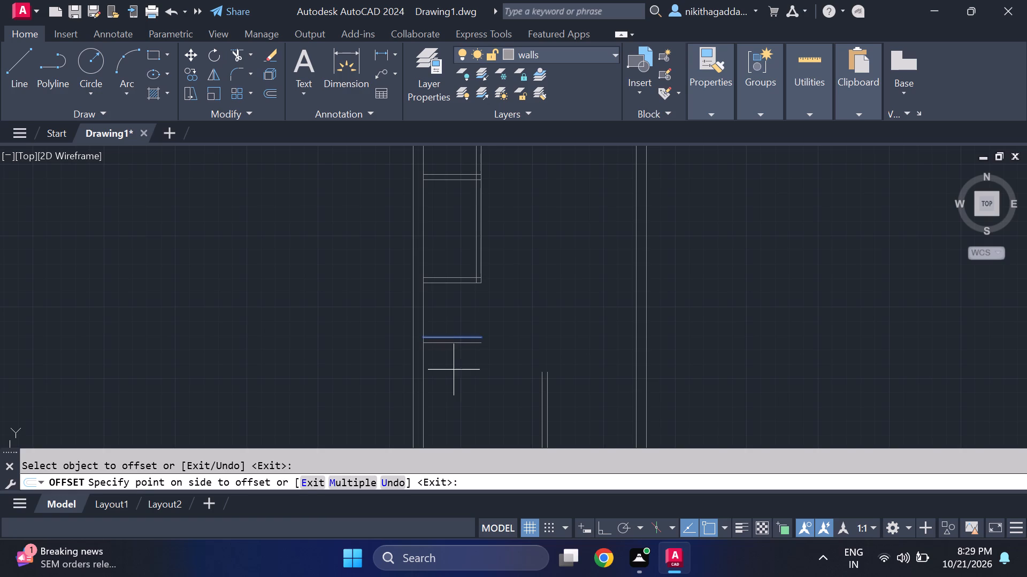
click(454, 370)
key(Escape)
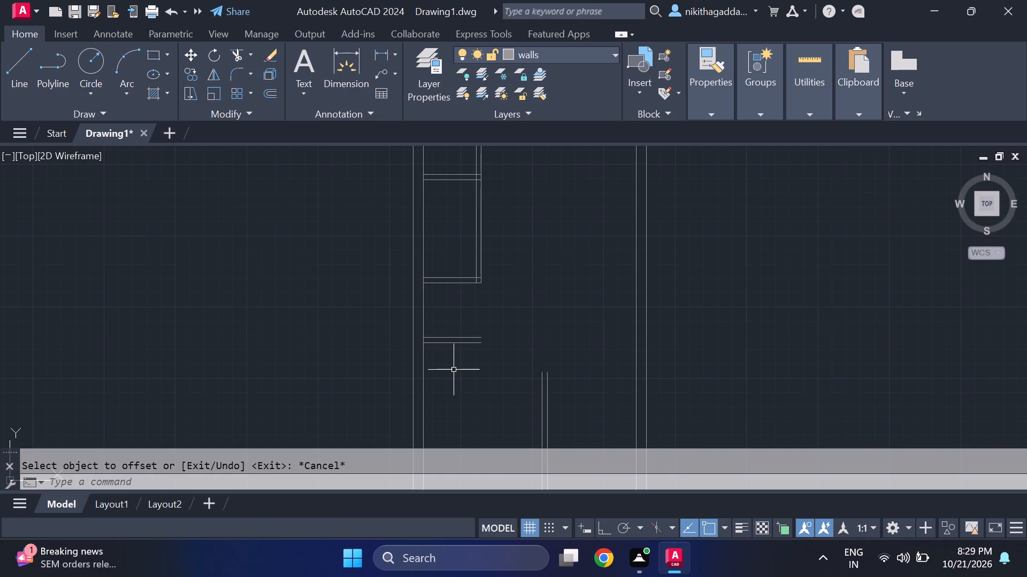
Offset the west wall's inner line 46" to the east, alongside the third partition.
middle_drag(458, 368, 441, 324)
scroll(441, 324, up, 2)
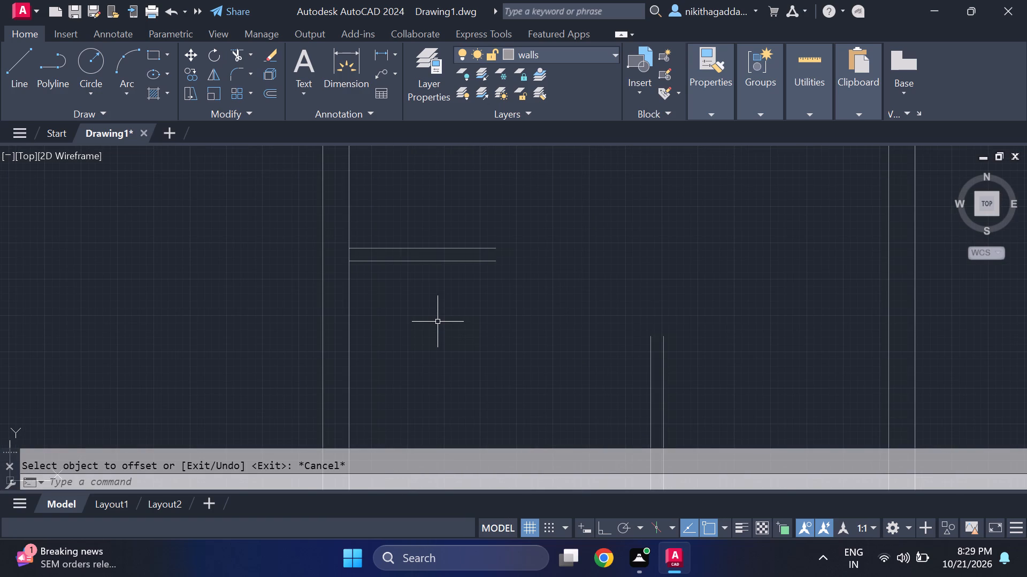
text(of)
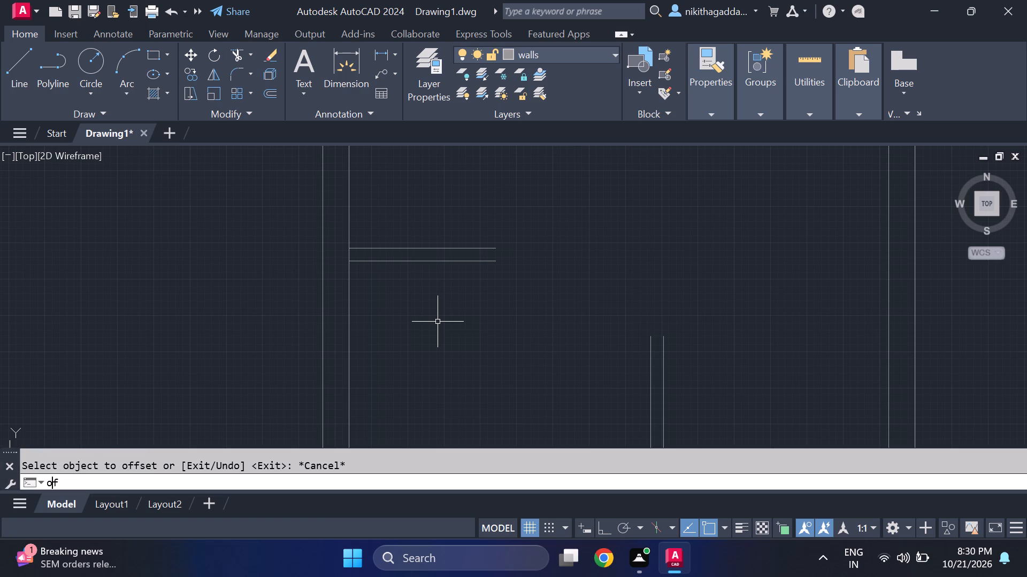
key(Return)
text(46)
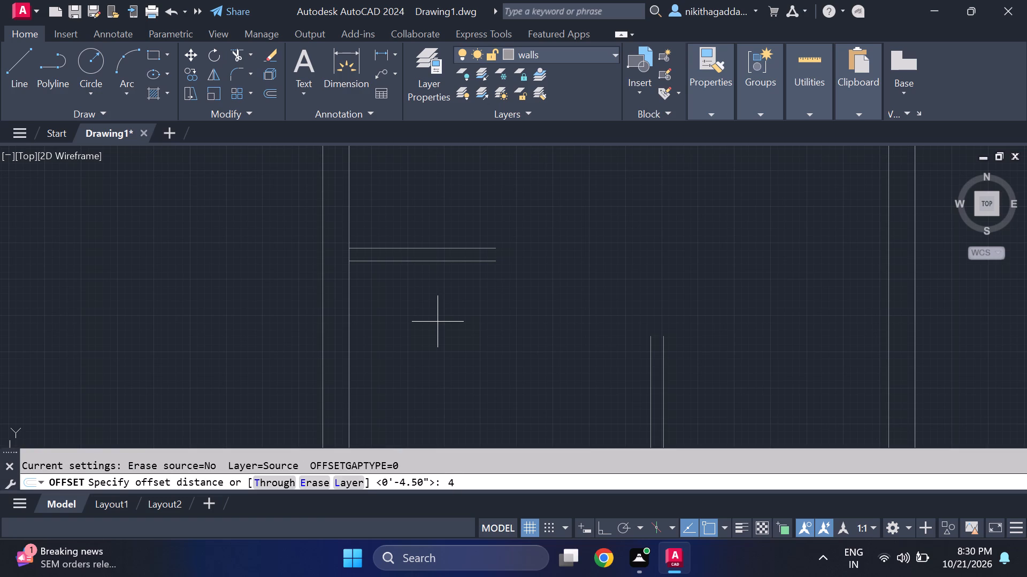
key(shift+quotedbl)
key(Return)
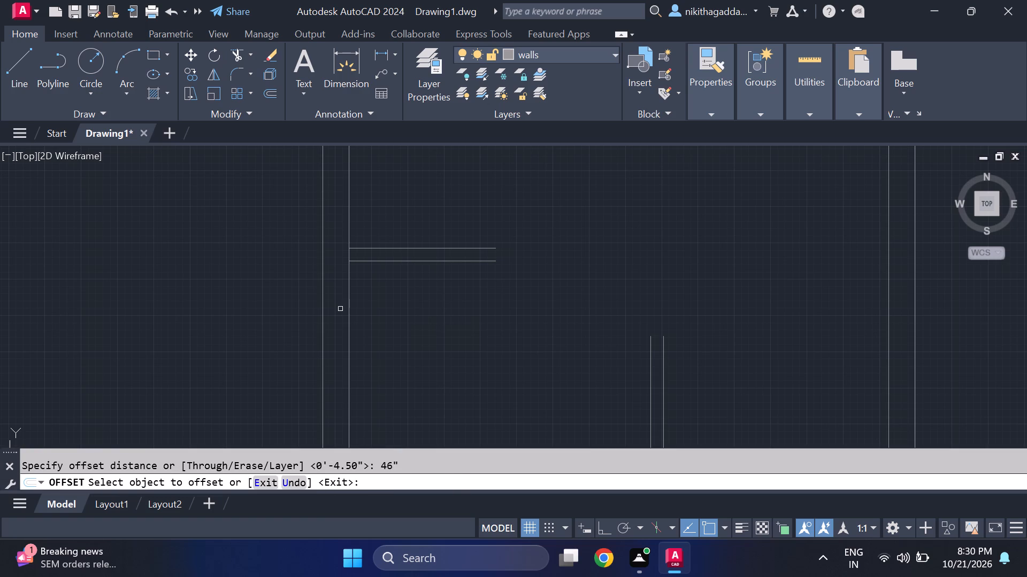
click(348, 309)
scroll(537, 321, down, 1)
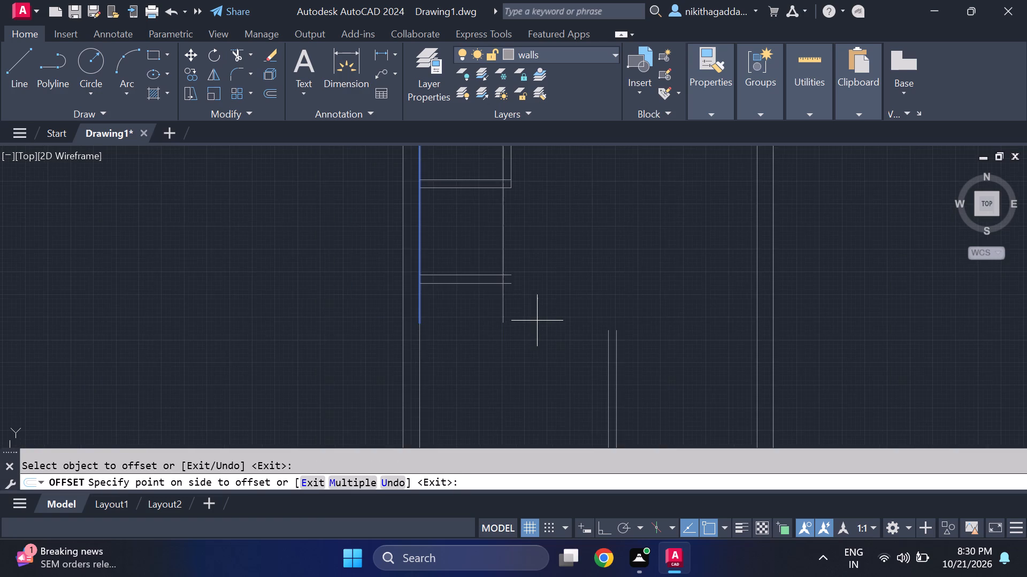
scroll(537, 321, down, 1)
scroll(537, 321, up, 2)
click(537, 321)
key(Escape)
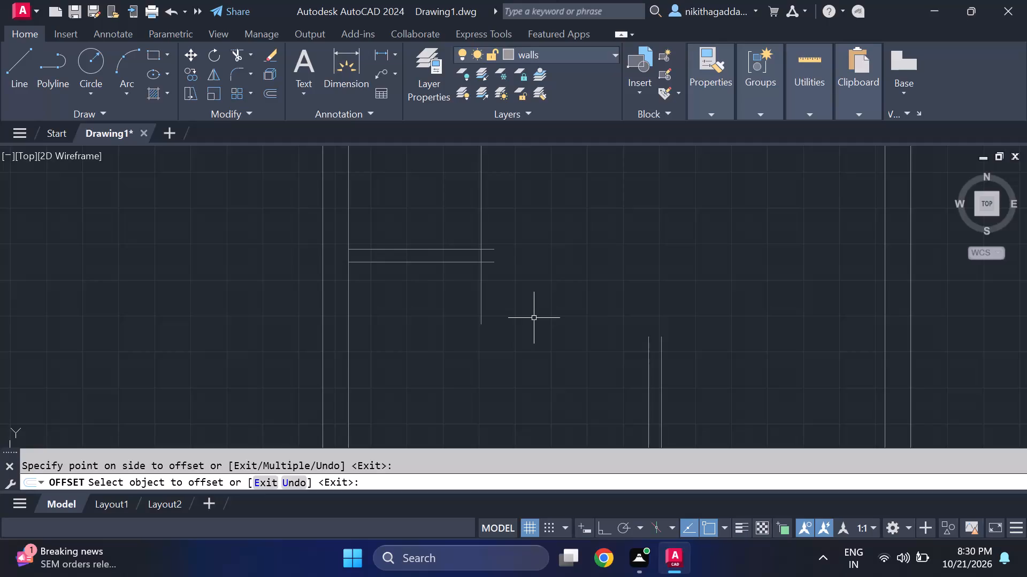
Offset the new vertical line 4.5" east to give the vertical partition its thickness.
text(of)
key(Return)
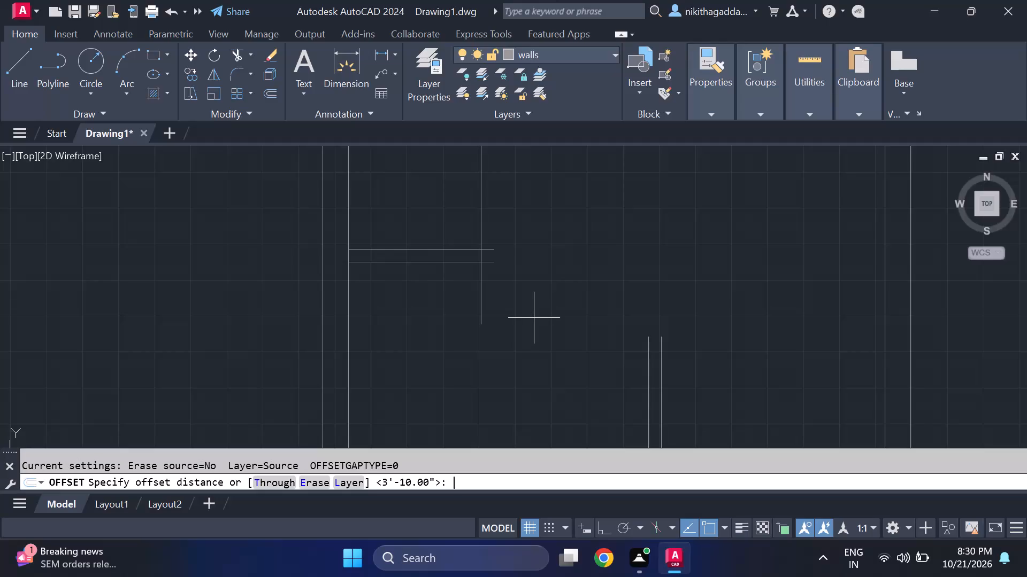
text(4.5")
key(Return)
click(483, 288)
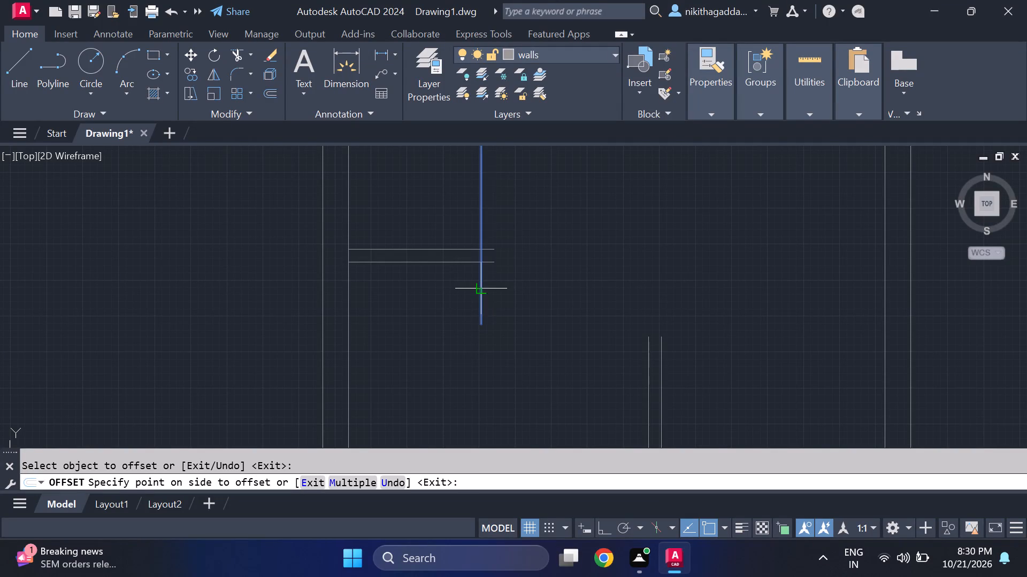
click(527, 288)
key(Escape)
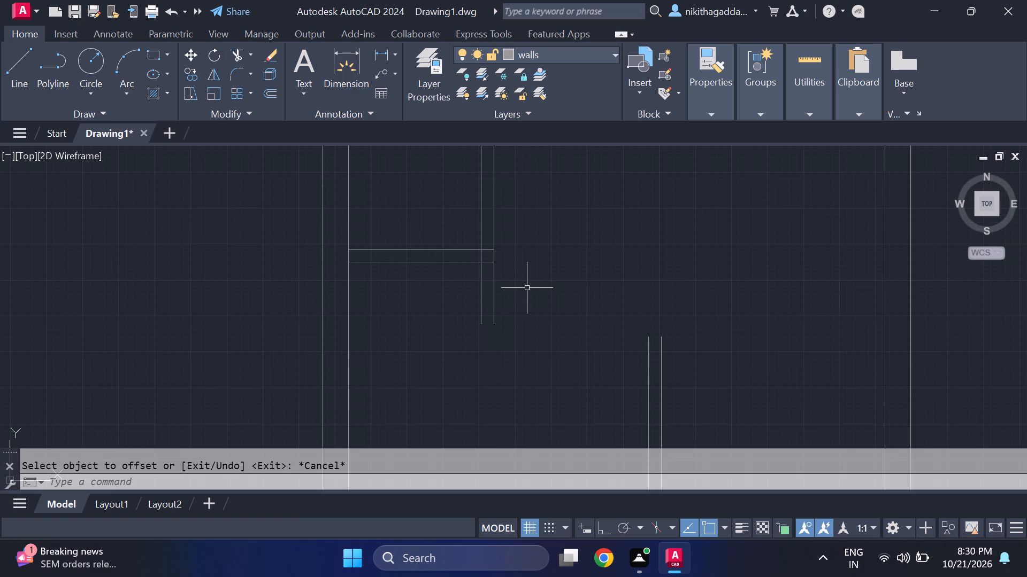
Offset the third partition's south line 77" to the south.
text(of)
key(Return)
text(77)
key(shift+quotedbl)
key(Return)
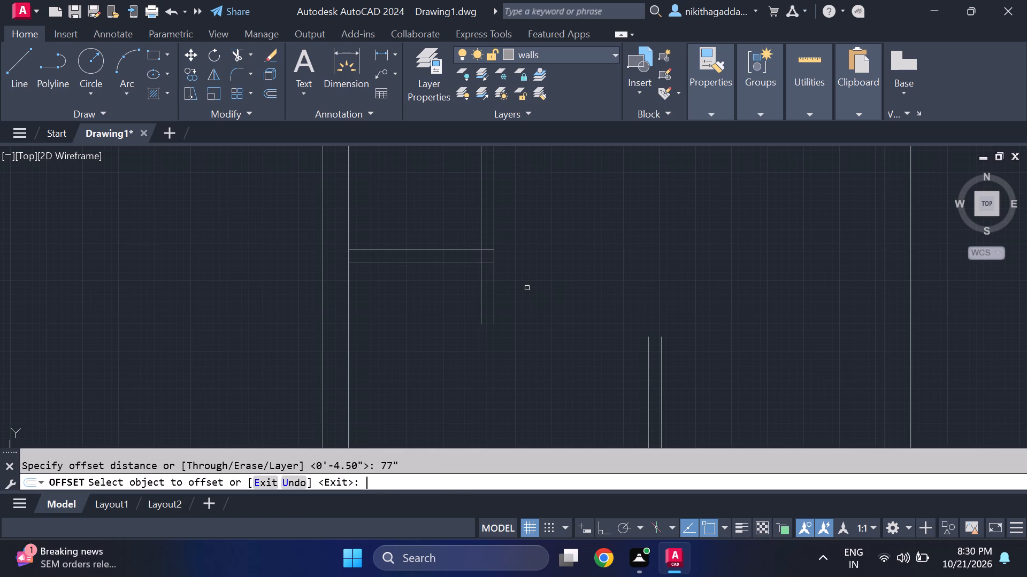
click(450, 261)
scroll(446, 277, down, 2)
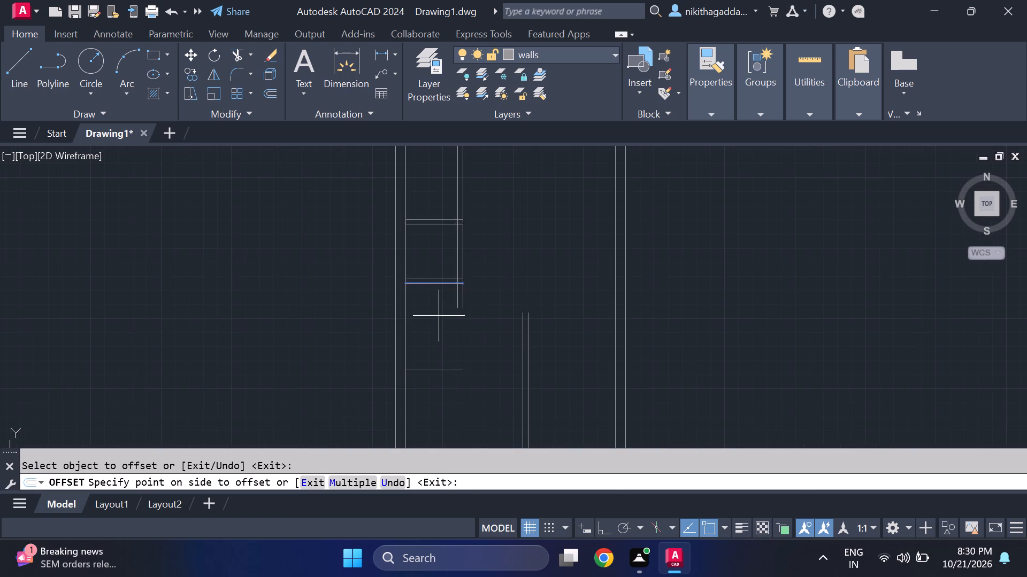
middle_drag(438, 344, 424, 287)
click(423, 298)
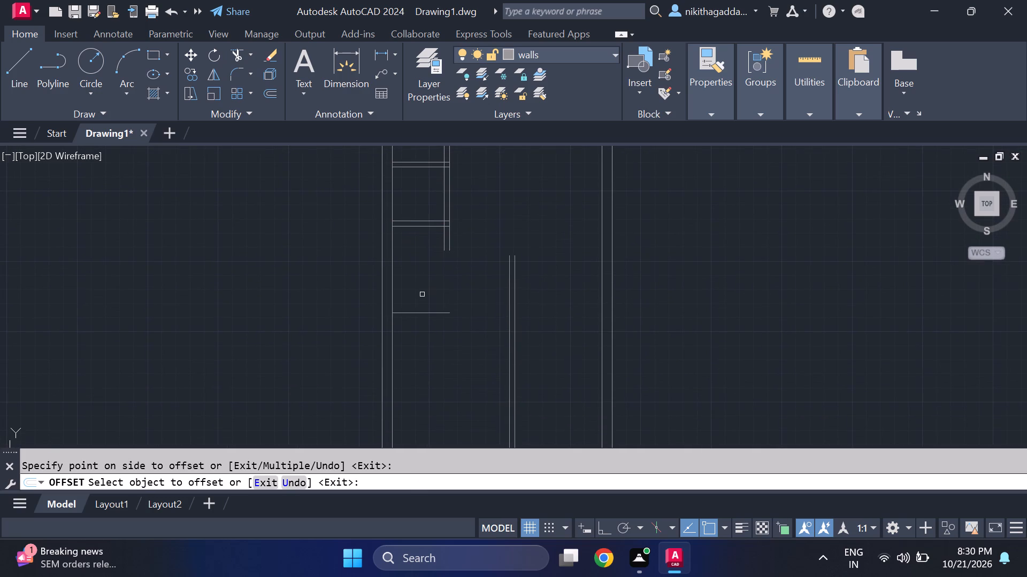
key(Escape)
Offset the new horizontal line 4.5" south to give the fourth partition its thickness.
text(of)
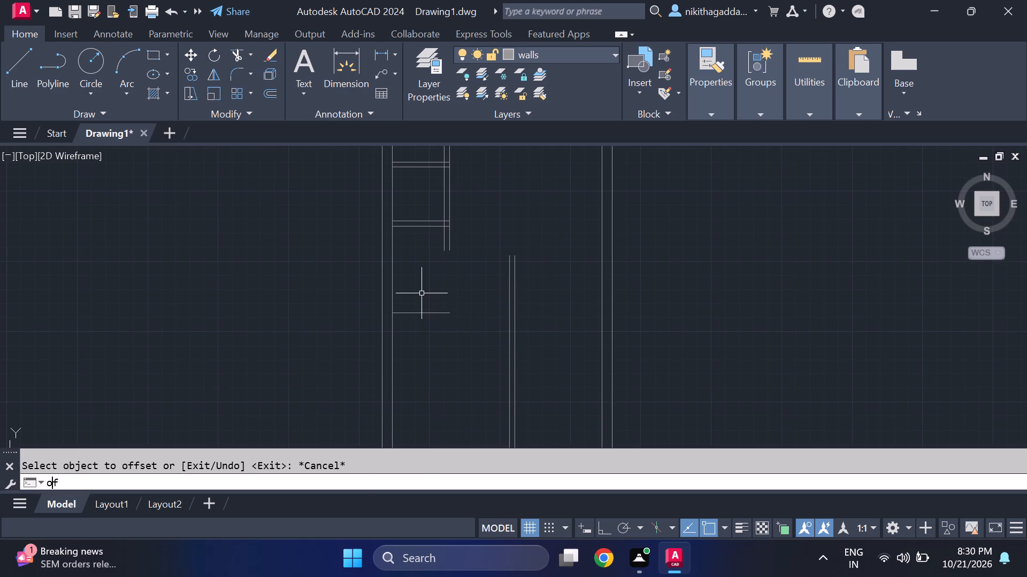
key(Return)
text(4.5")
key(Return)
scroll(420, 288, down, 1)
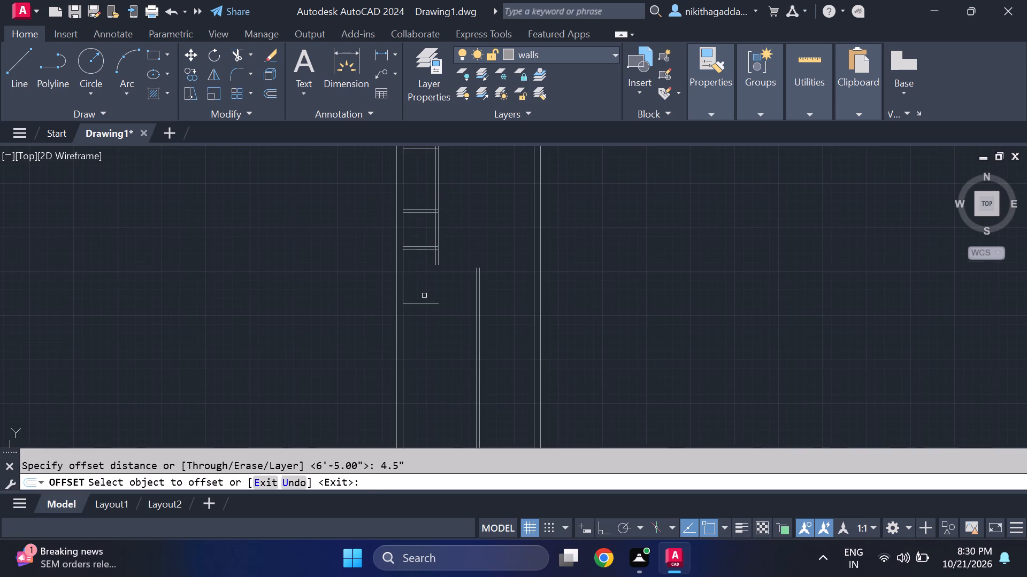
scroll(424, 295, up, 2)
click(410, 316)
click(409, 349)
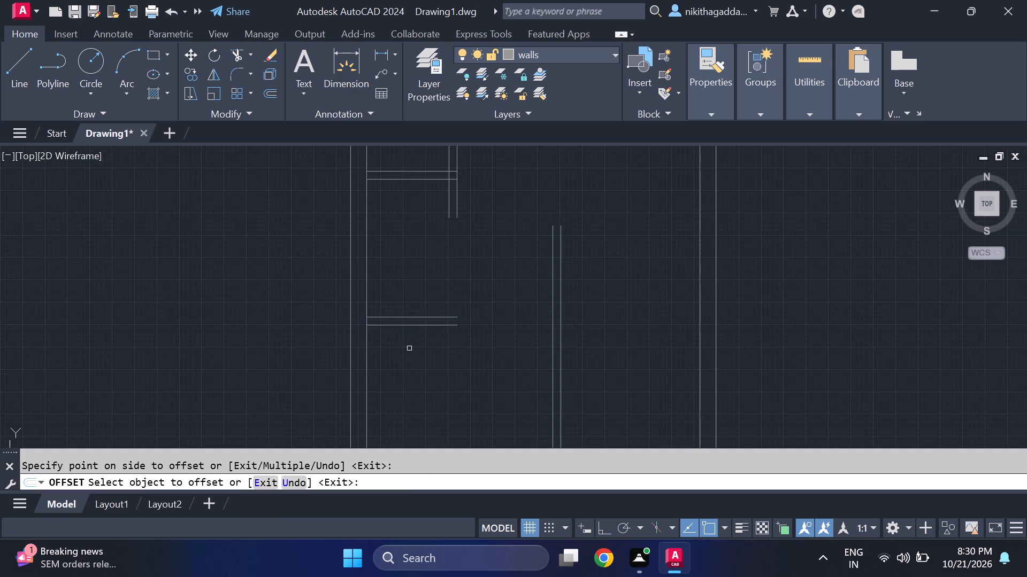
key(Escape)
Extend both vertical partition lines south to the fourth partition's south line.
text(ex)
key(Return)
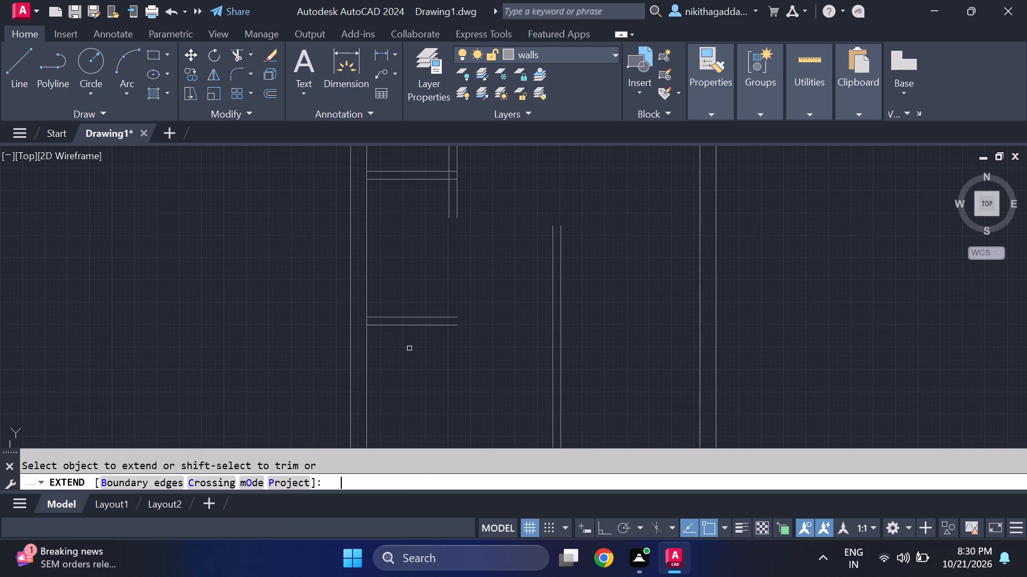
drag(482, 204, 429, 212)
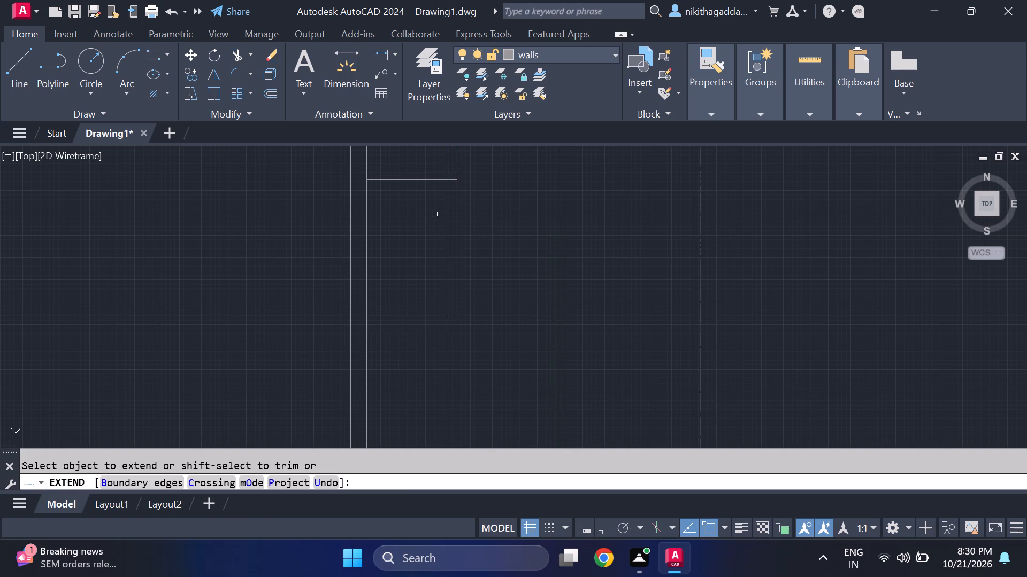
drag(469, 290, 431, 300)
scroll(463, 294, down, 1)
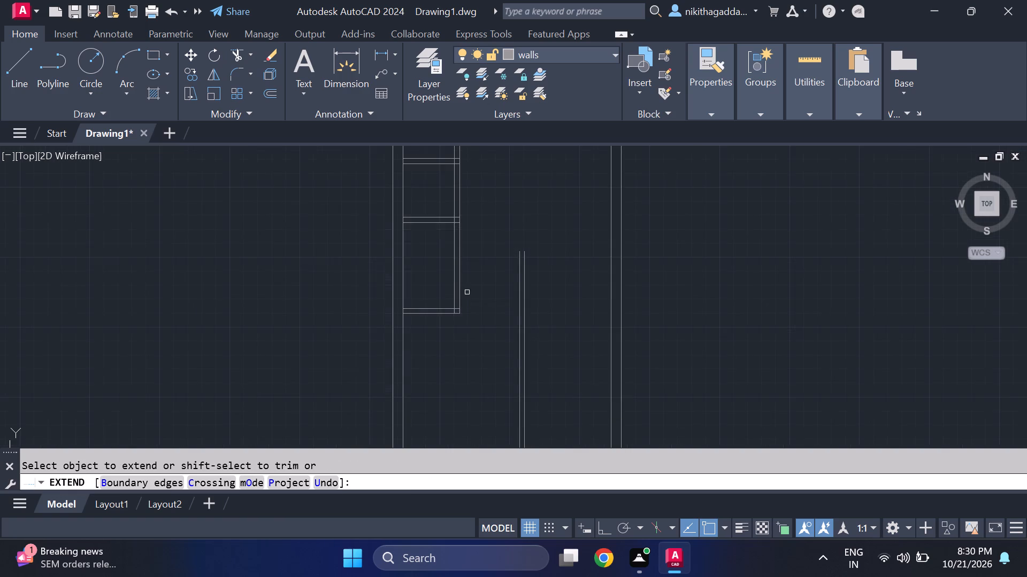
scroll(472, 287, down, 1)
scroll(461, 225, up, 2)
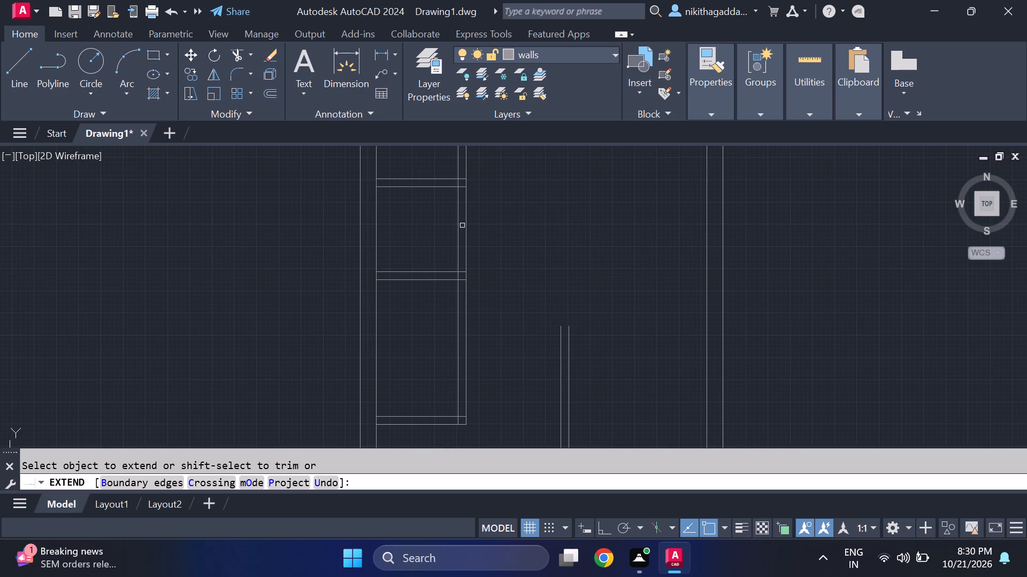
key(Escape)
Trim away both vertical partition lines between the second and third horizontal partitions.
text(tr)
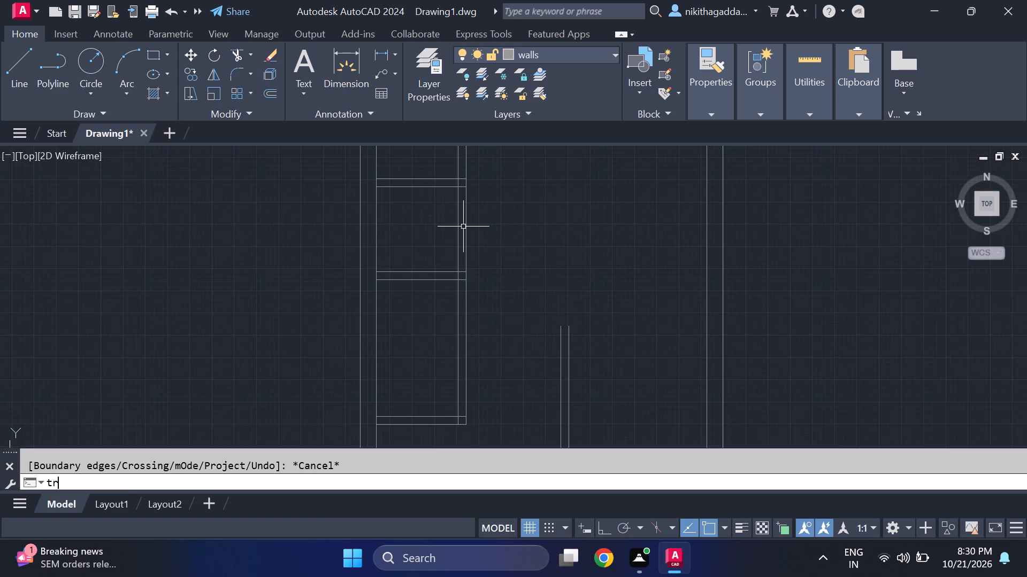
key(Return)
drag(485, 210, 448, 238)
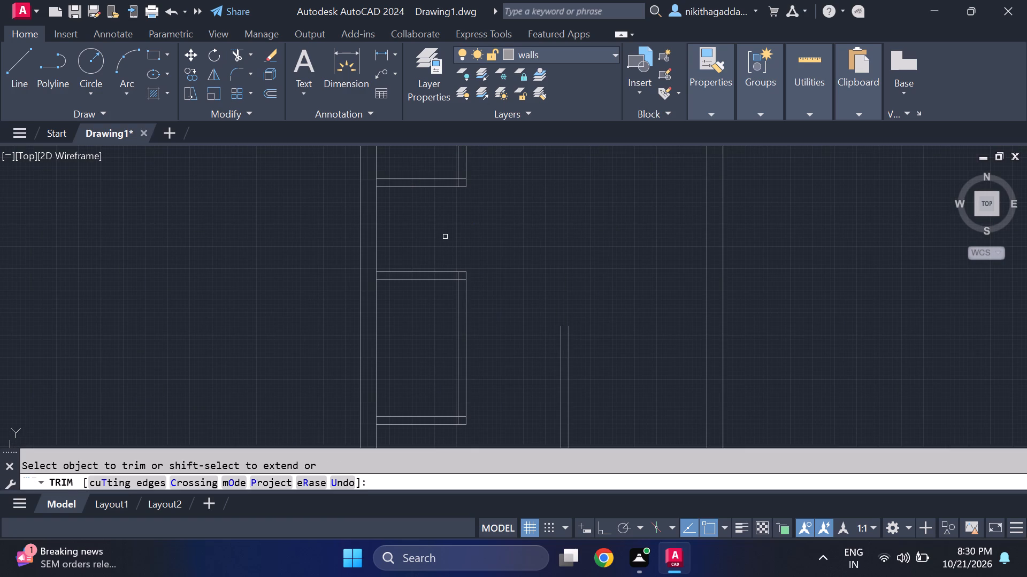
Trim the overlapping inner lines at the third partition's east corner so the walls join cleanly.
middle_drag(446, 236, 449, 245)
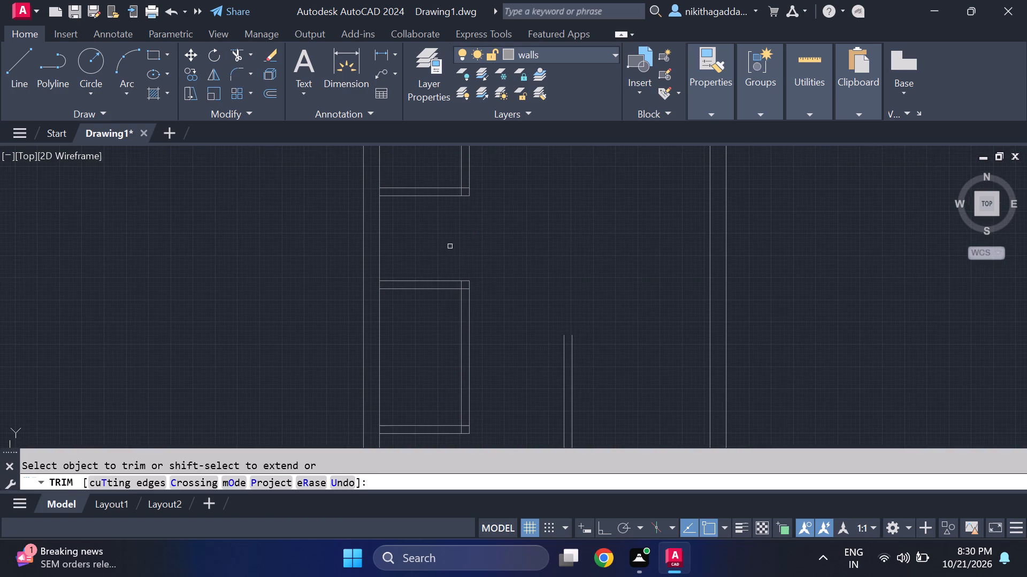
scroll(457, 289, up, 3)
click(465, 276)
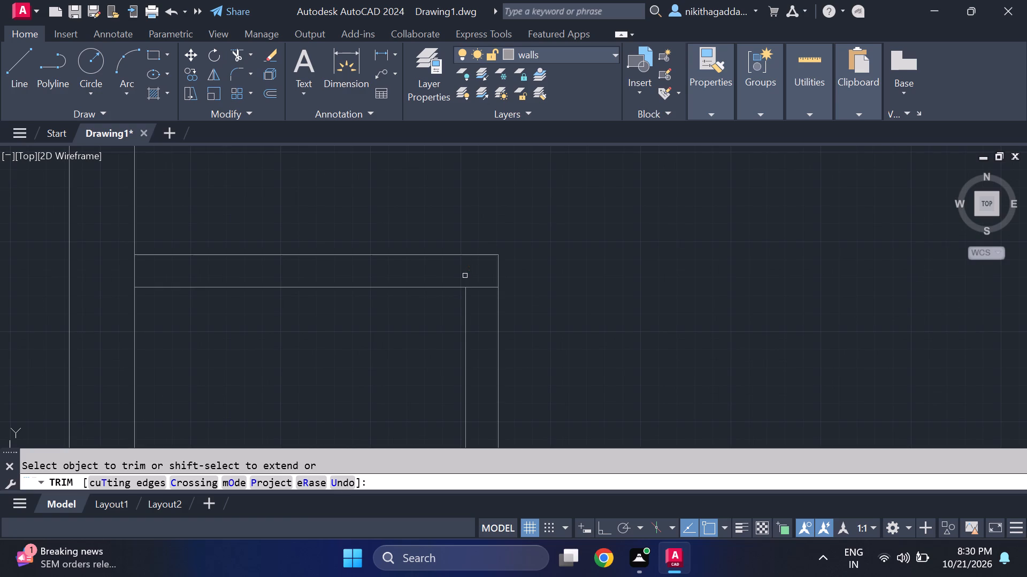
click(475, 285)
scroll(478, 291, down, 5)
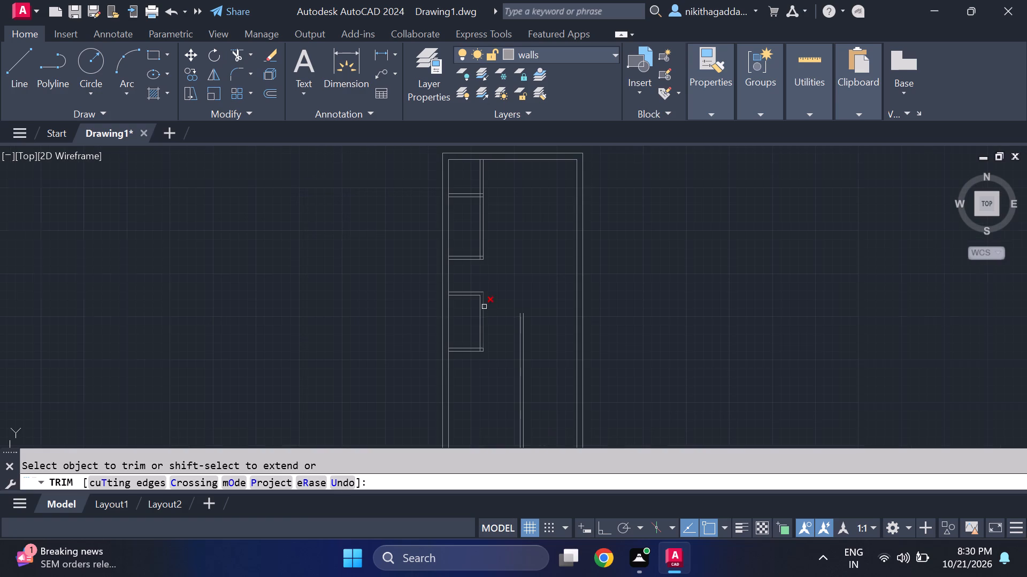
Trim the west wall's inner line where the third, second and first partitions meet it.
scroll(454, 296, up, 3)
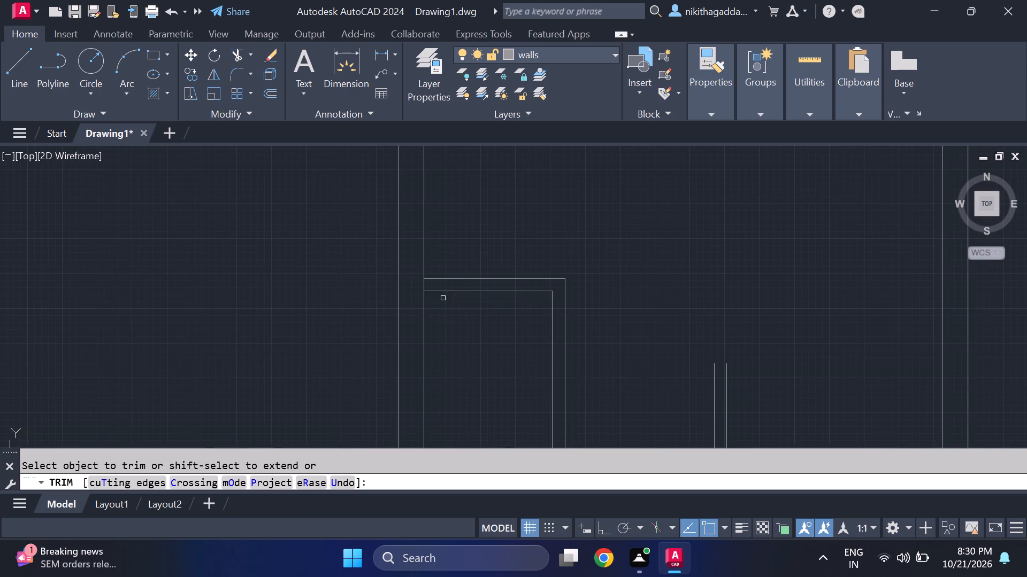
scroll(426, 292, up, 2)
click(418, 274)
click(418, 274)
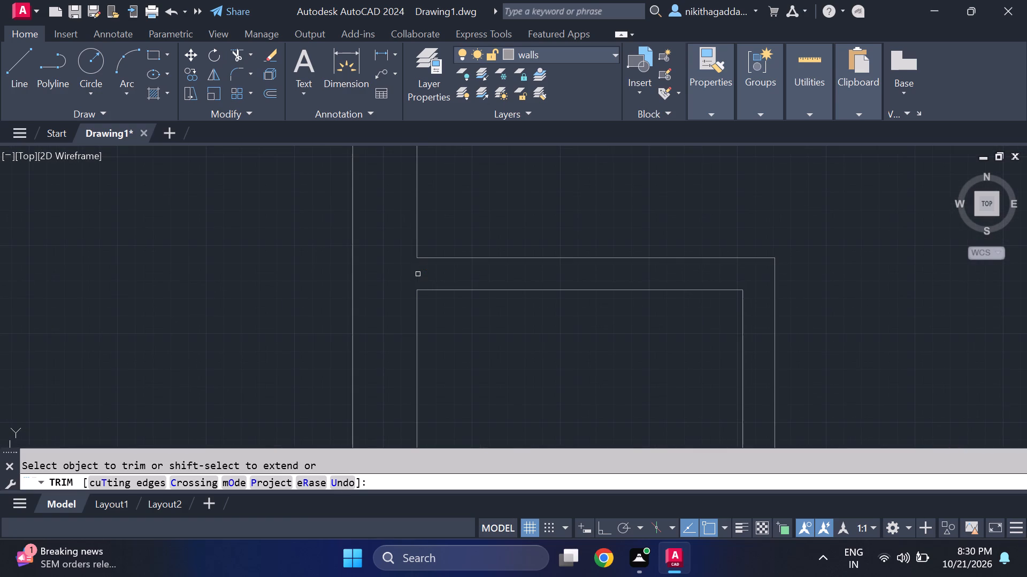
scroll(416, 274, down, 5)
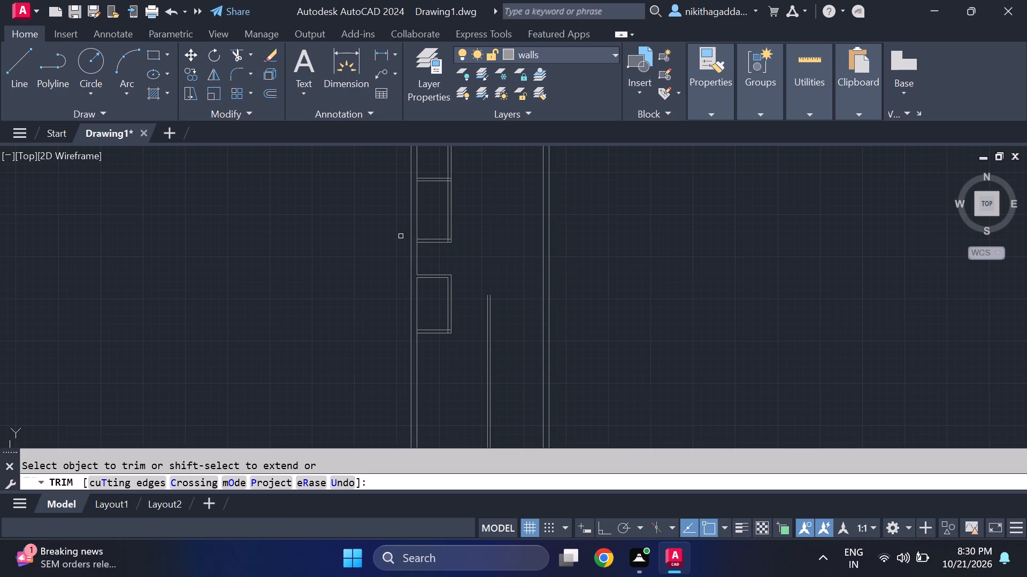
scroll(390, 233, up, 4)
click(550, 276)
scroll(569, 251, down, 3)
middle_drag(594, 213, 571, 296)
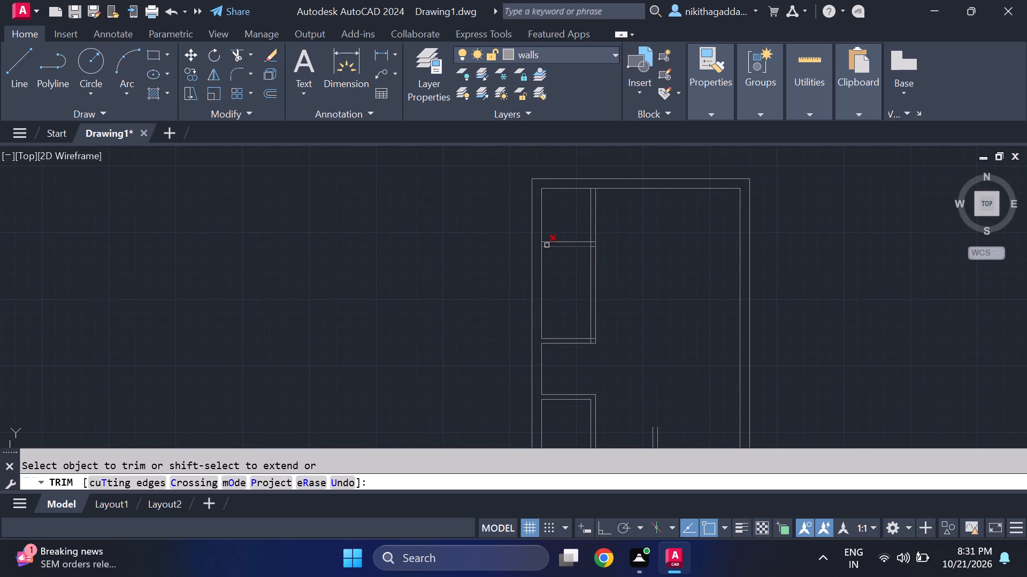
scroll(545, 244, up, 4)
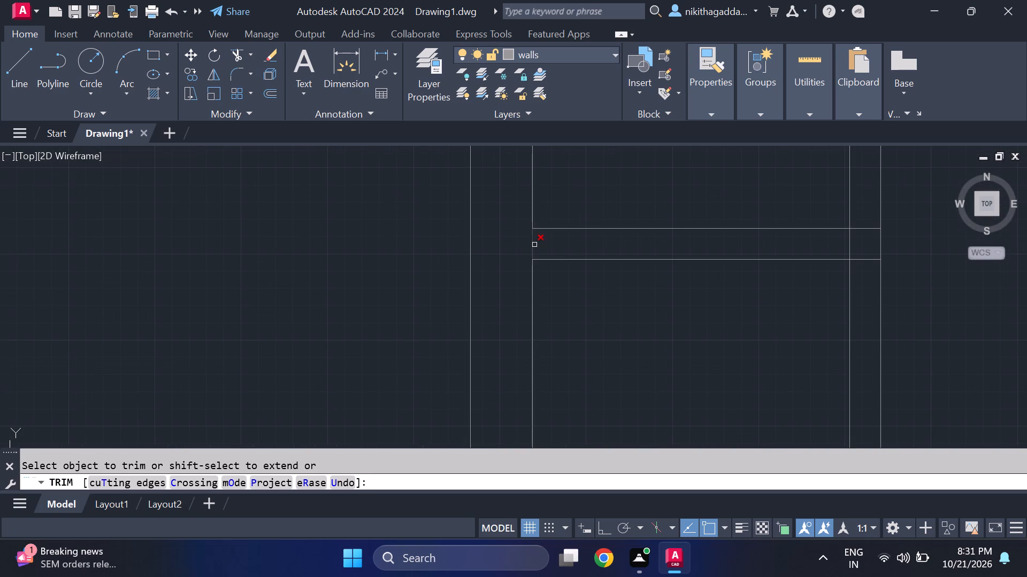
click(534, 245)
scroll(535, 250, down, 4)
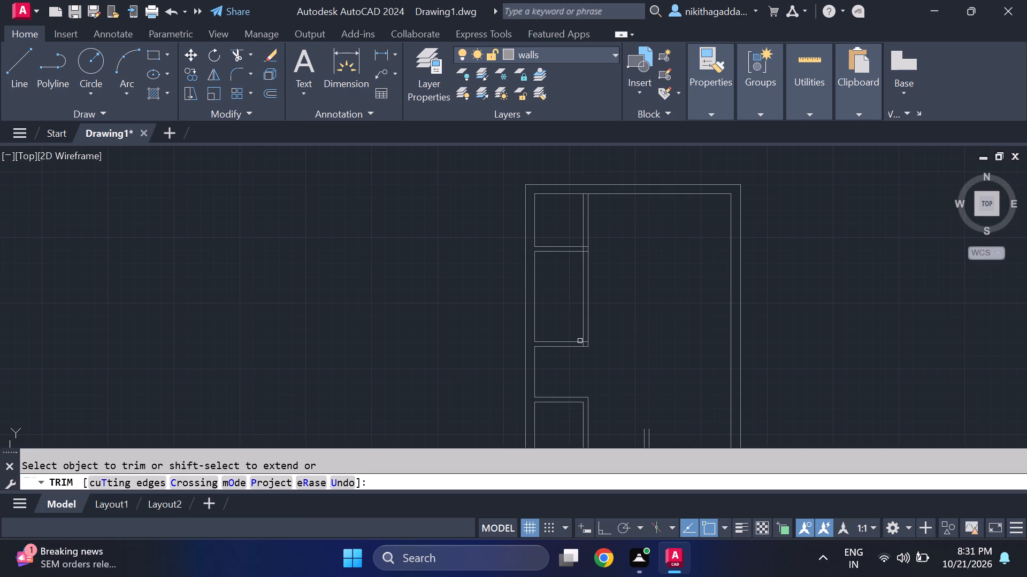
Trim the overlapping inner lines at the second partition's east corner.
scroll(580, 346, up, 6)
drag(580, 344, 631, 321)
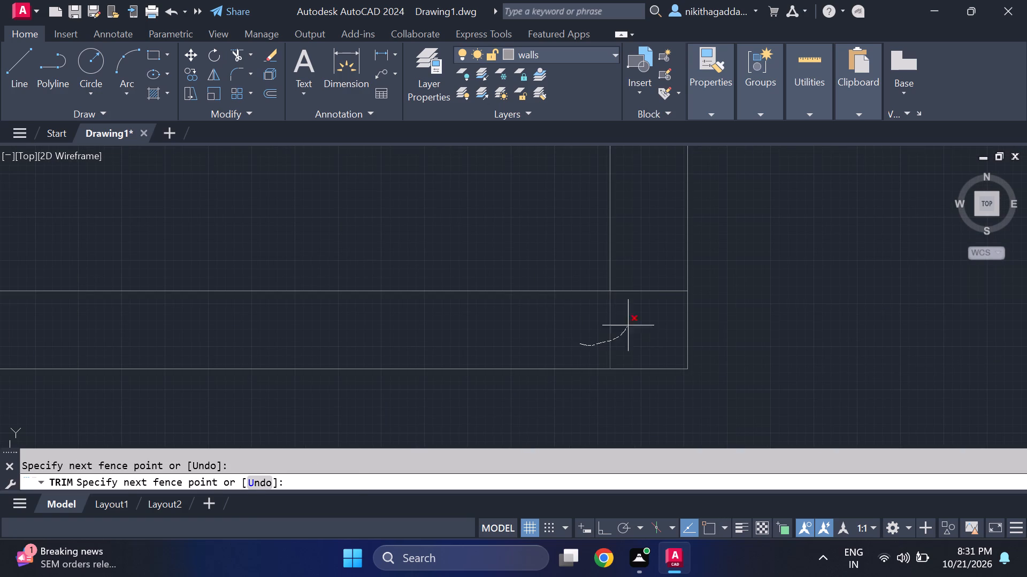
drag(631, 321, 633, 268)
scroll(640, 280, down, 5)
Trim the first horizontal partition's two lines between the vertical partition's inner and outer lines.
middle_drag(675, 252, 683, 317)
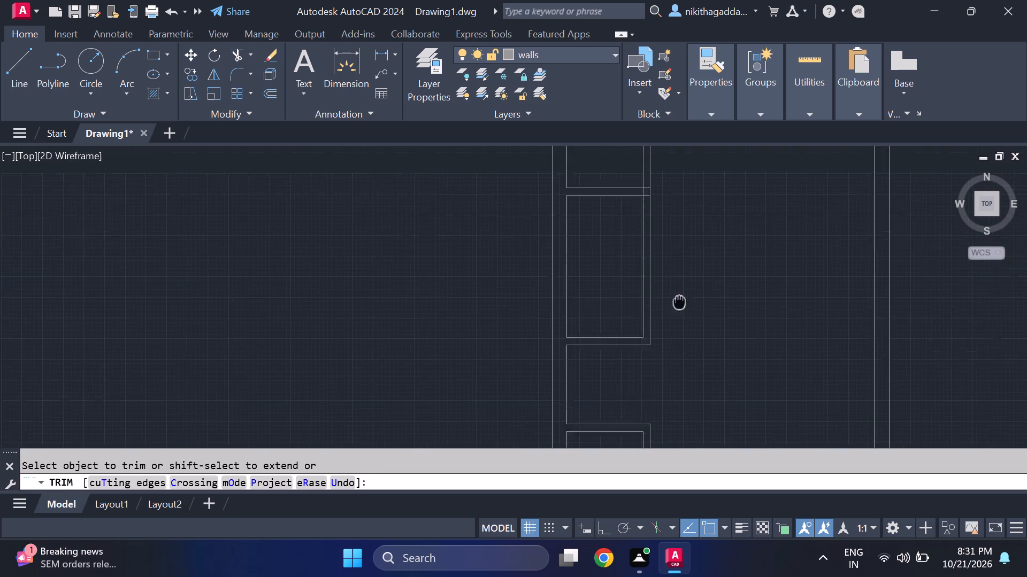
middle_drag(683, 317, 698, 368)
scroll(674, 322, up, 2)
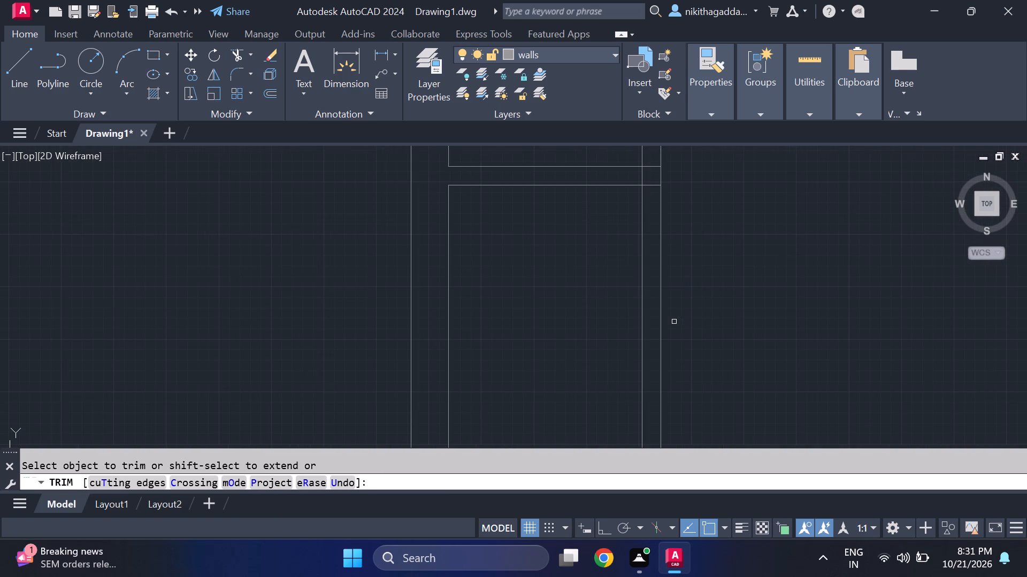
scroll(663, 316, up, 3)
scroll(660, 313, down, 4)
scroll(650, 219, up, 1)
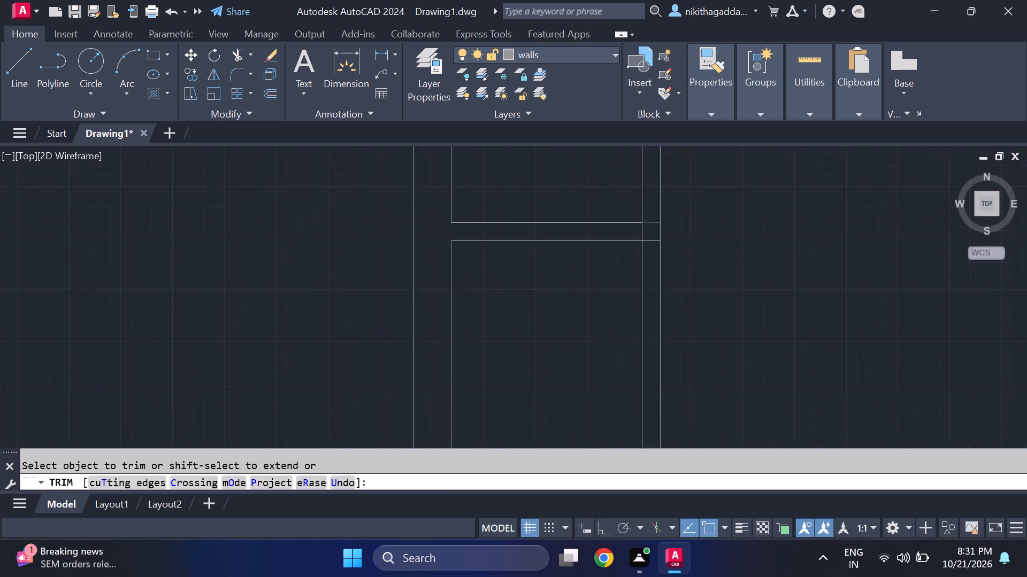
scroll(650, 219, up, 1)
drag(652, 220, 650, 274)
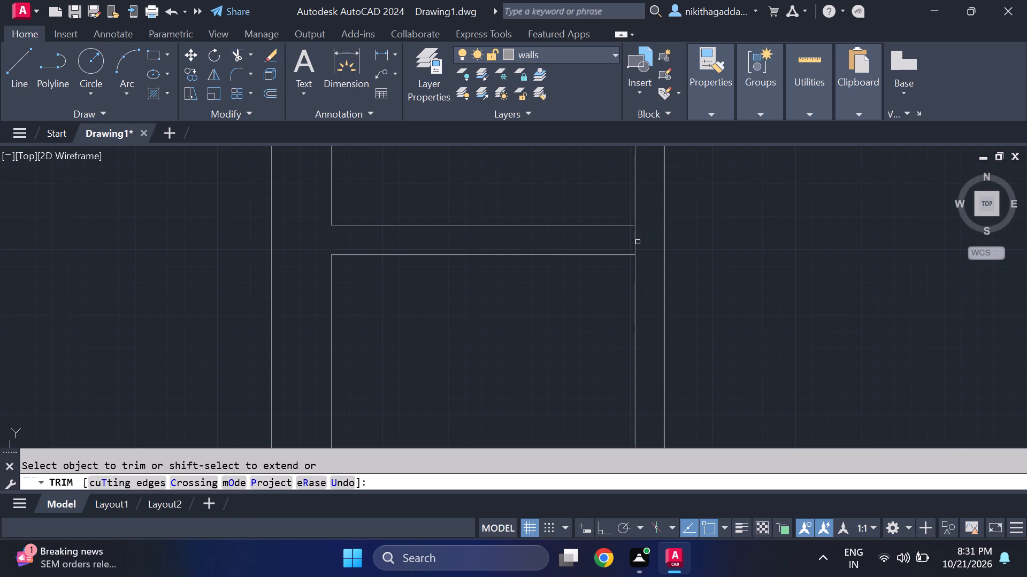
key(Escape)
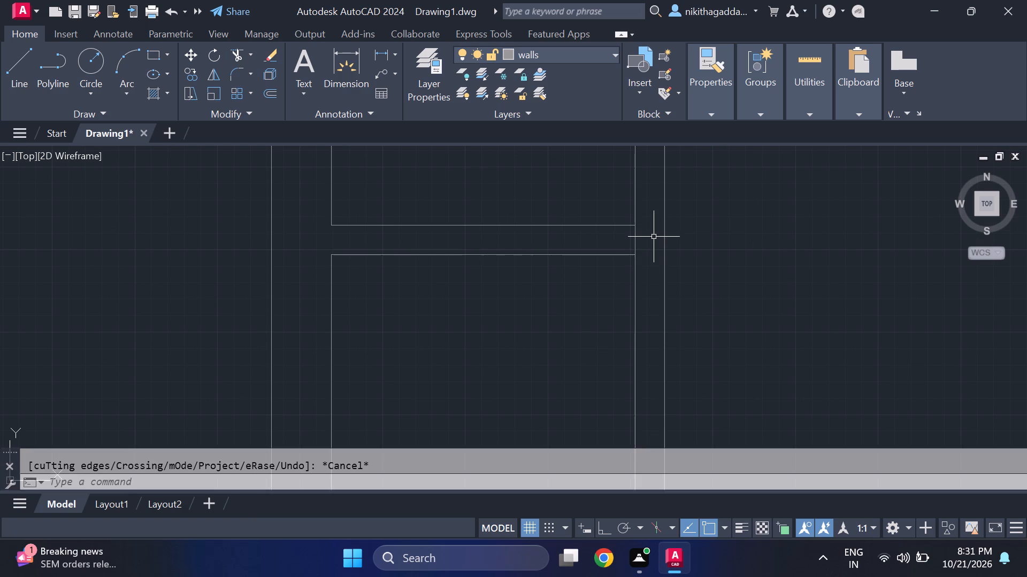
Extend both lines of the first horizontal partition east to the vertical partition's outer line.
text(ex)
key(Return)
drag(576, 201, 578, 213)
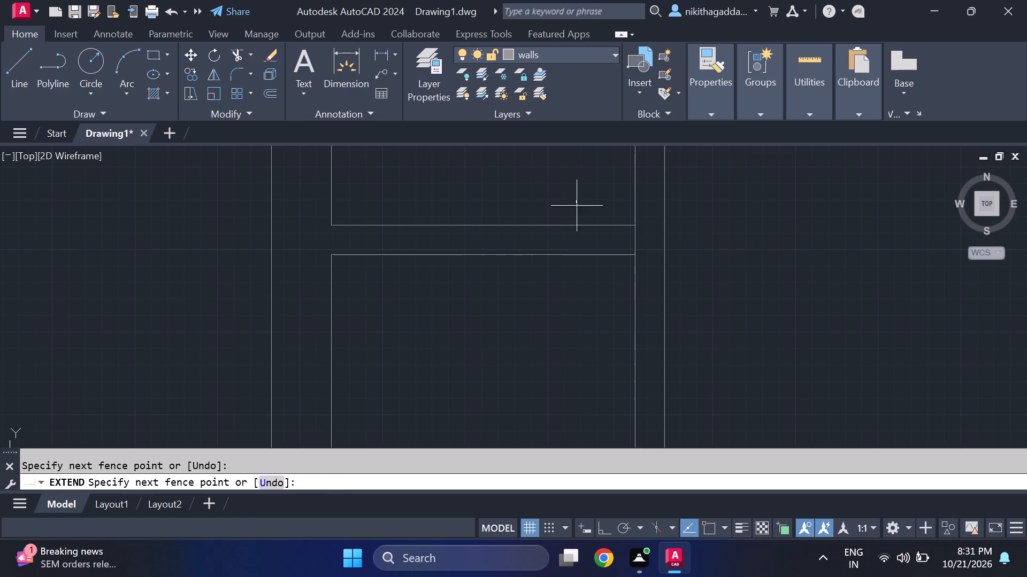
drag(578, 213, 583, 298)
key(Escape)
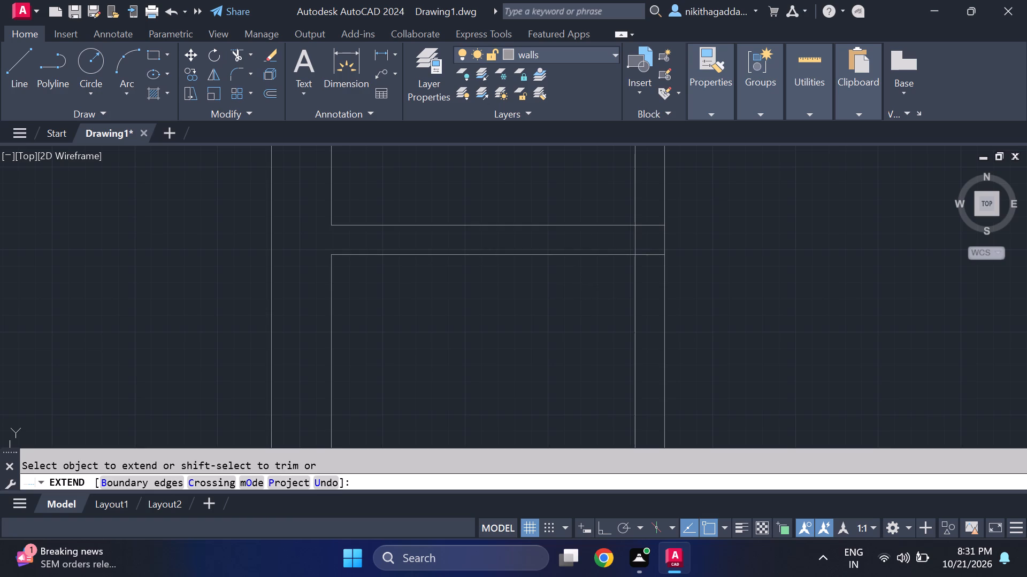
Trim the vertical partition's inner line between the two lines of the first horizontal partition.
text(tr)
key(Return)
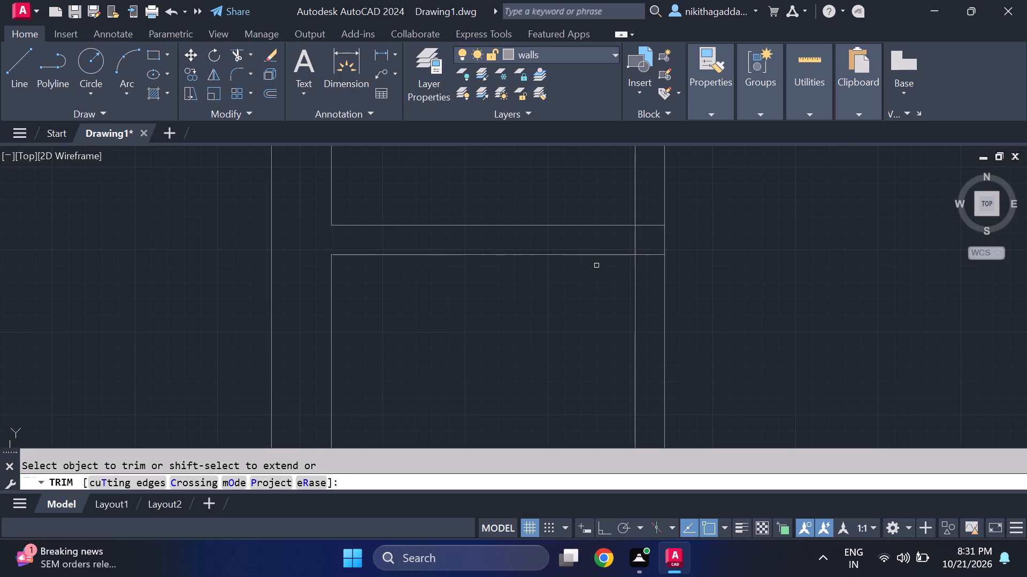
click(640, 238)
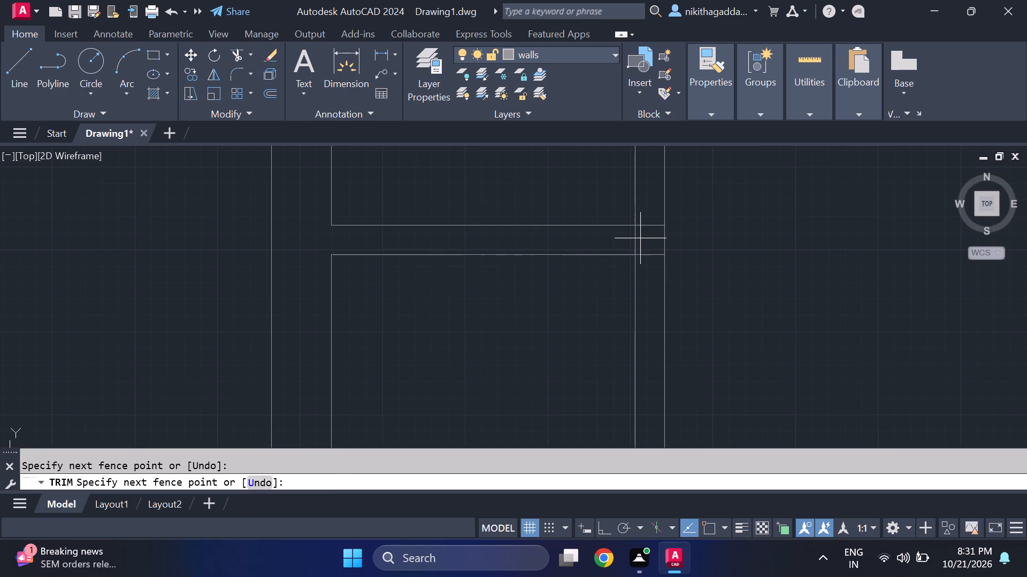
click(645, 238)
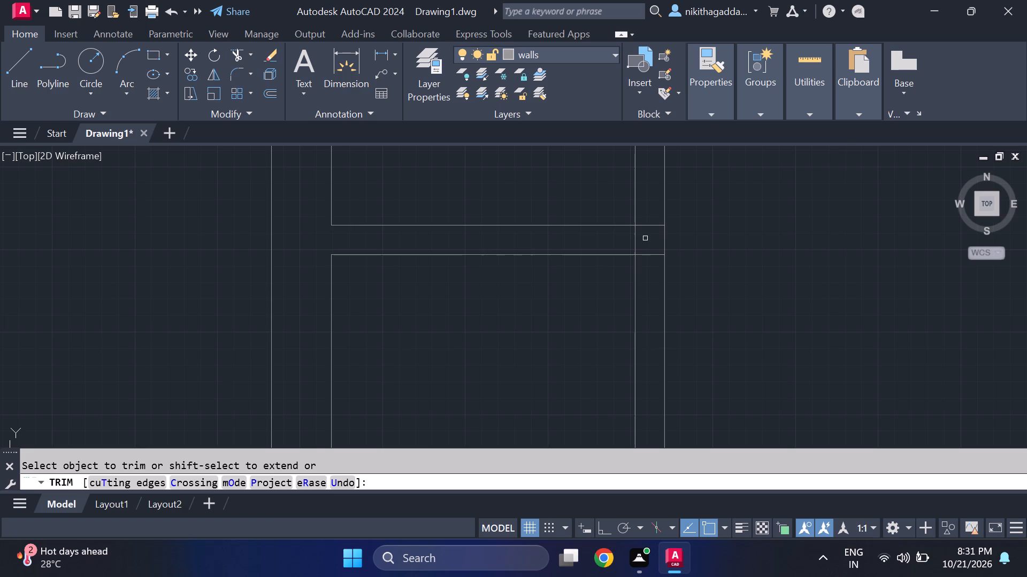
scroll(645, 238, down, 2)
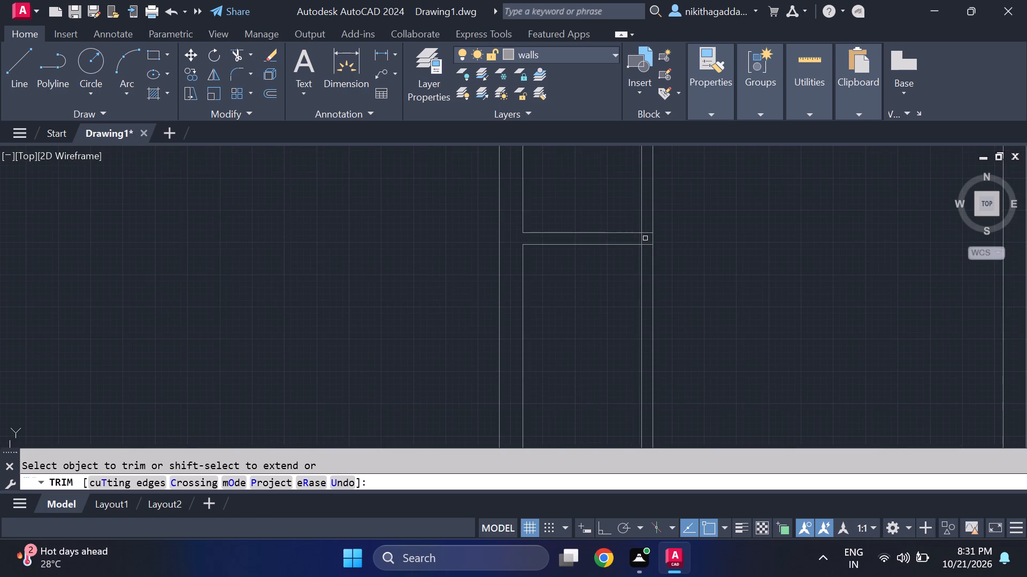
scroll(645, 238, up, 3)
middle_drag(645, 238, 648, 293)
scroll(648, 294, down, 4)
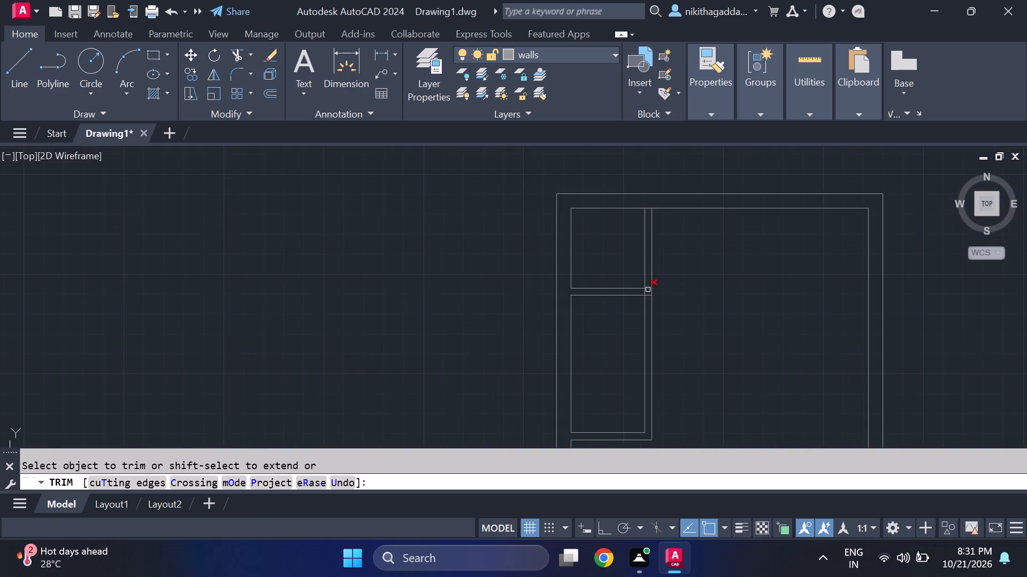
scroll(648, 290, up, 3)
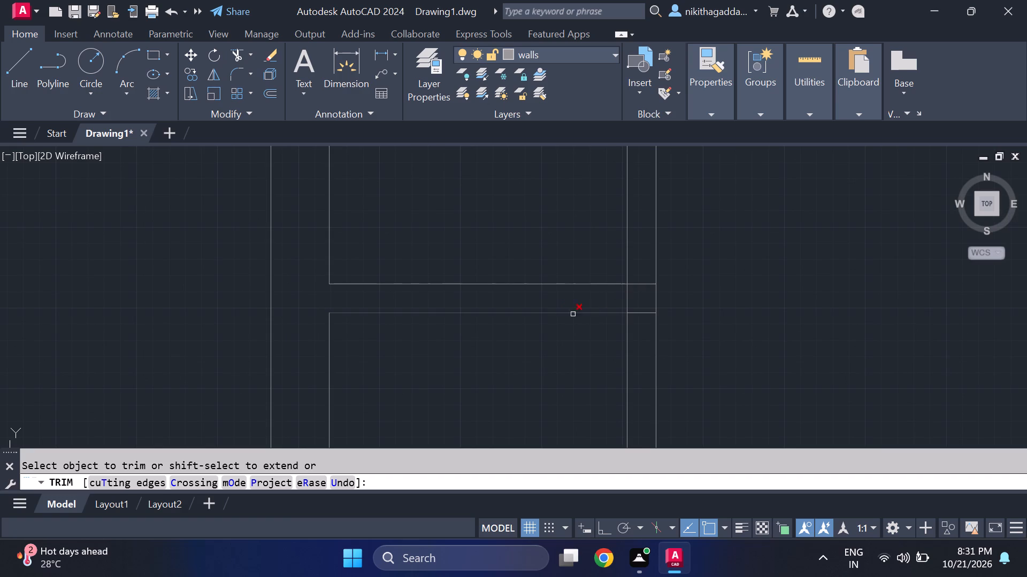
click(629, 294)
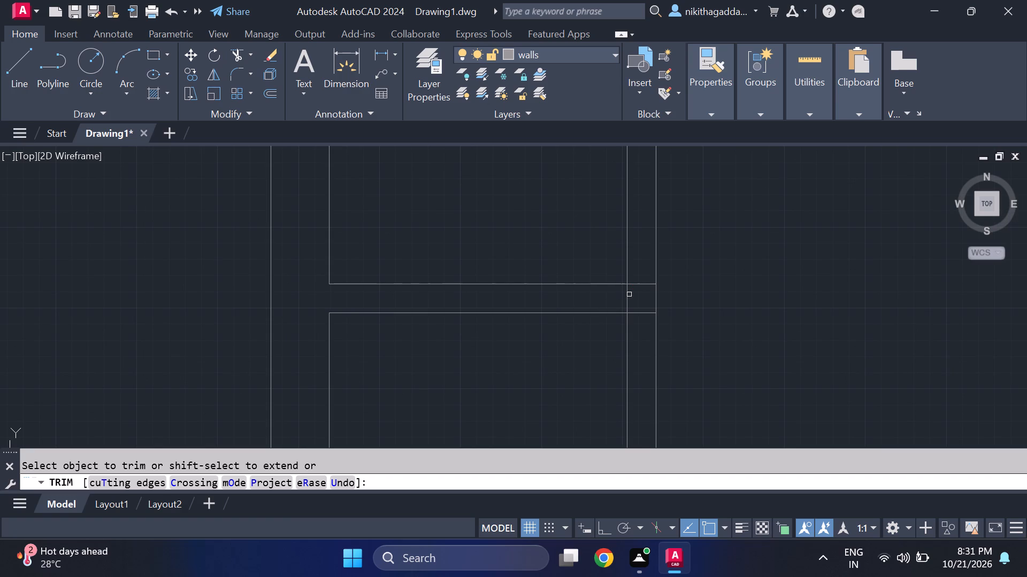
click(628, 299)
scroll(590, 323, down, 3)
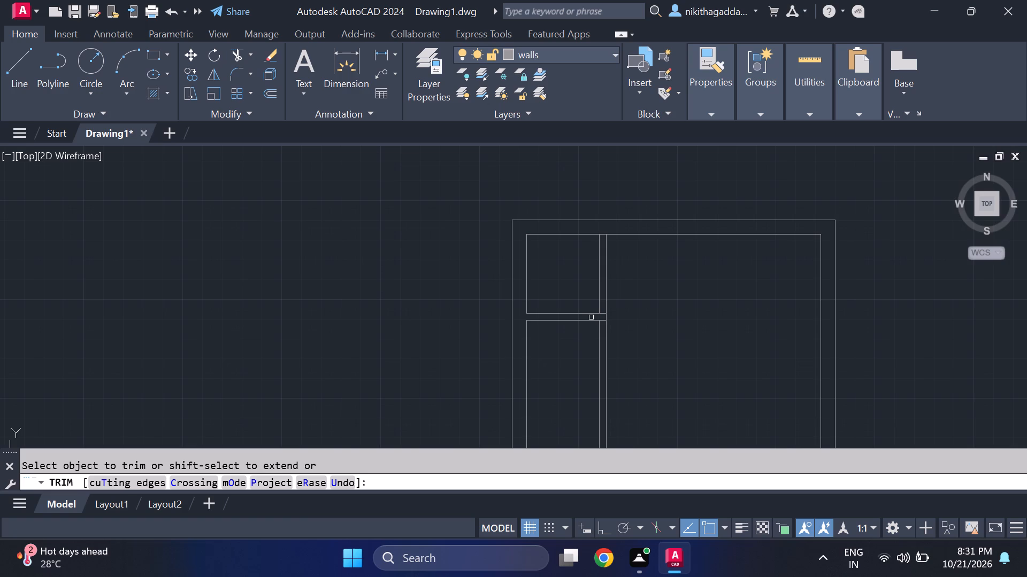
middle_drag(579, 278, 512, 228)
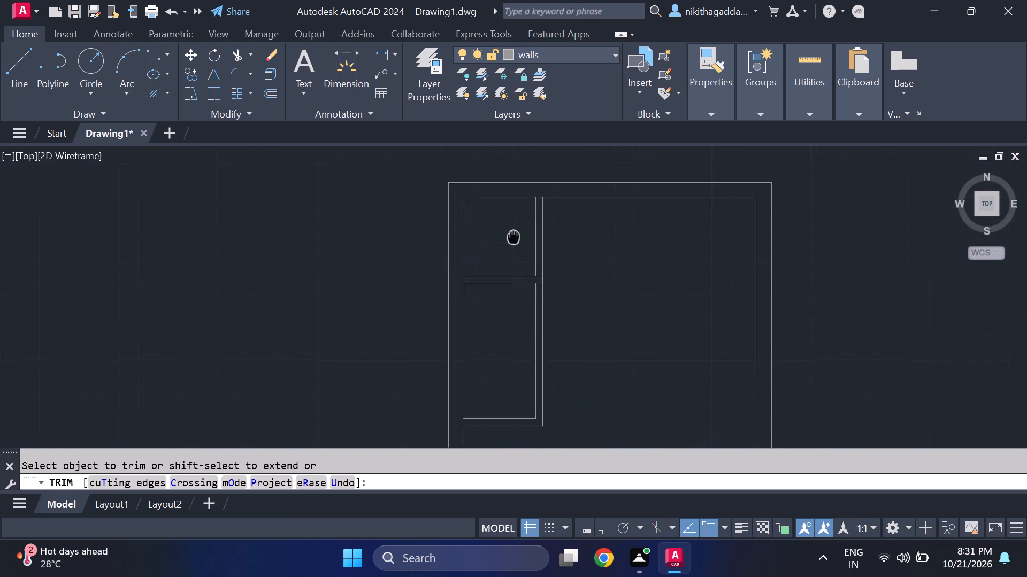
middle_drag(512, 228, 510, 212)
scroll(514, 220, down, 1)
middle_drag(507, 313, 494, 214)
middle_drag(522, 326, 515, 251)
scroll(528, 315, up, 2)
scroll(525, 316, down, 2)
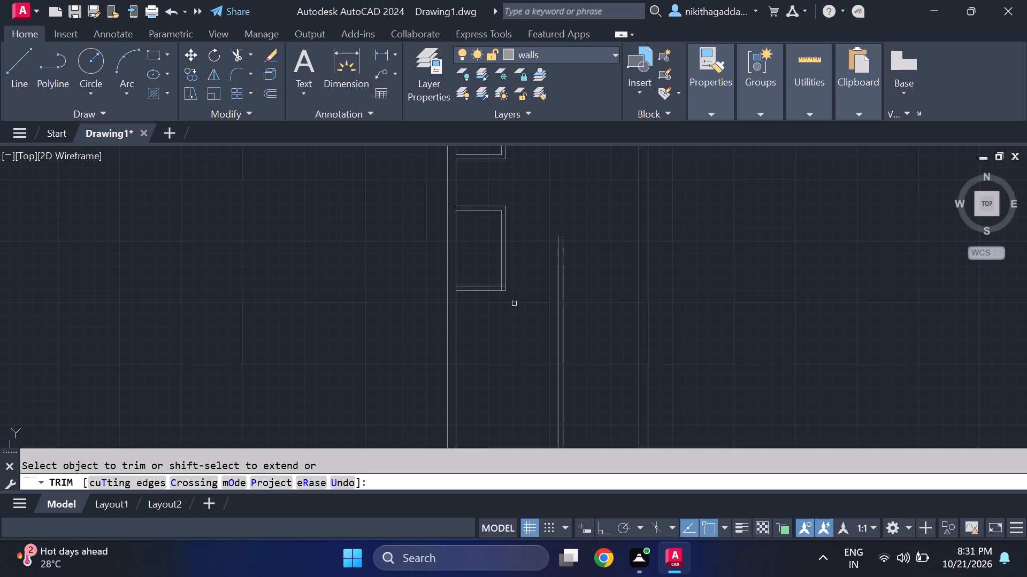
key(Escape)
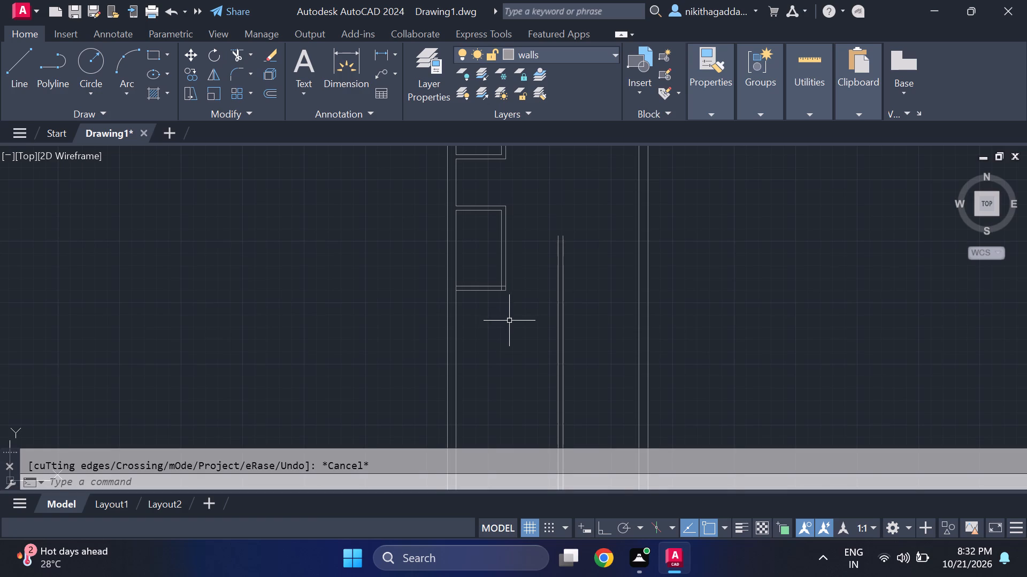
Offset the west wall's inner line 46" east, along the stretch running south from the third partition.
middle_click(512, 322)
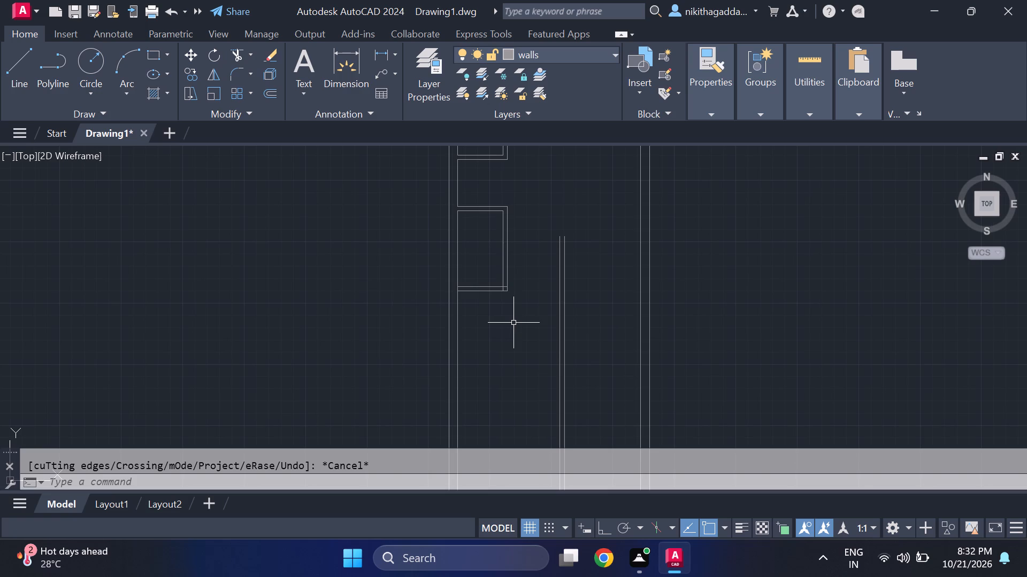
text(of)
key(Return)
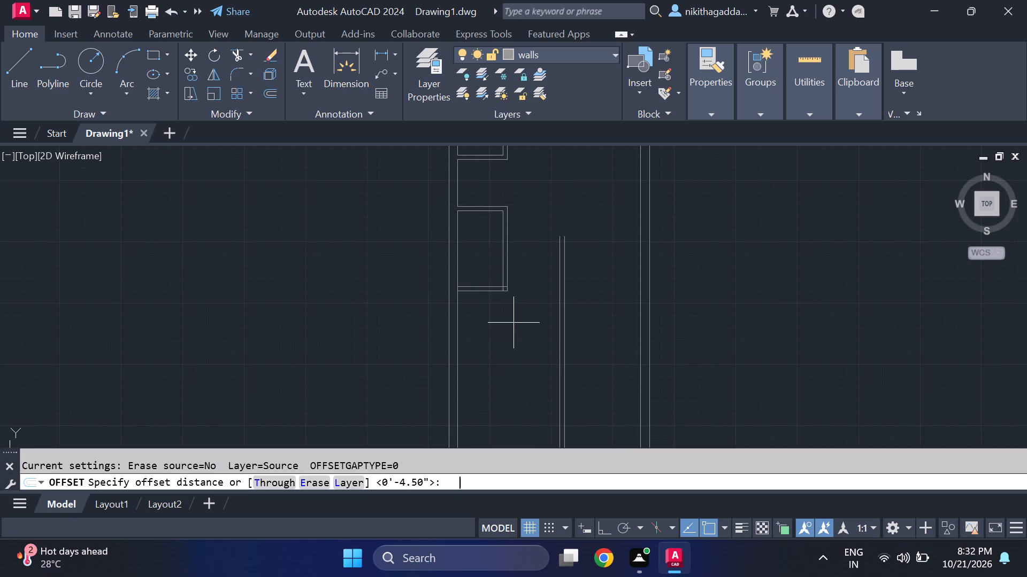
text(46)
key(shift+quotedbl)
key(Return)
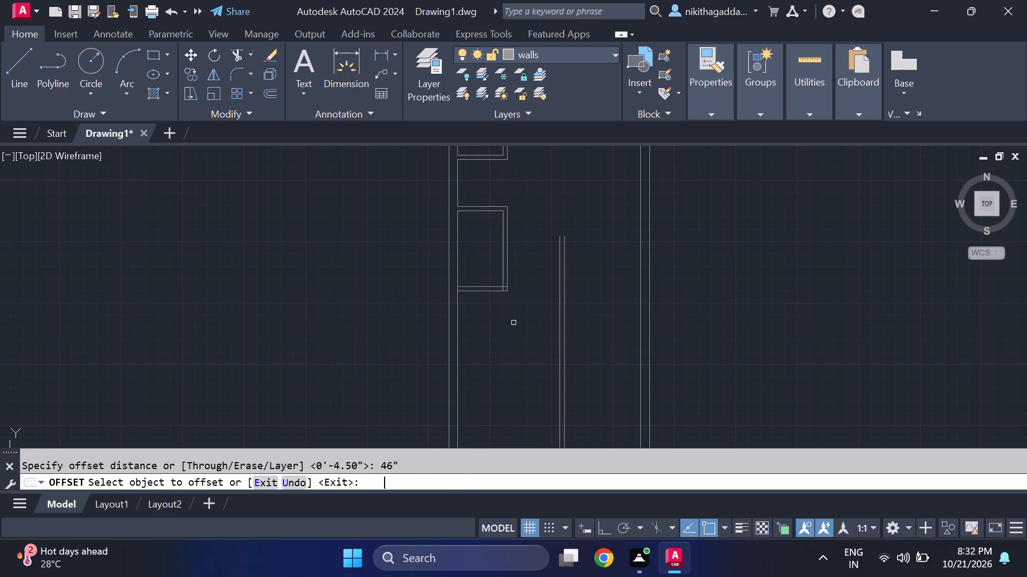
scroll(490, 316, up, 1)
click(435, 346)
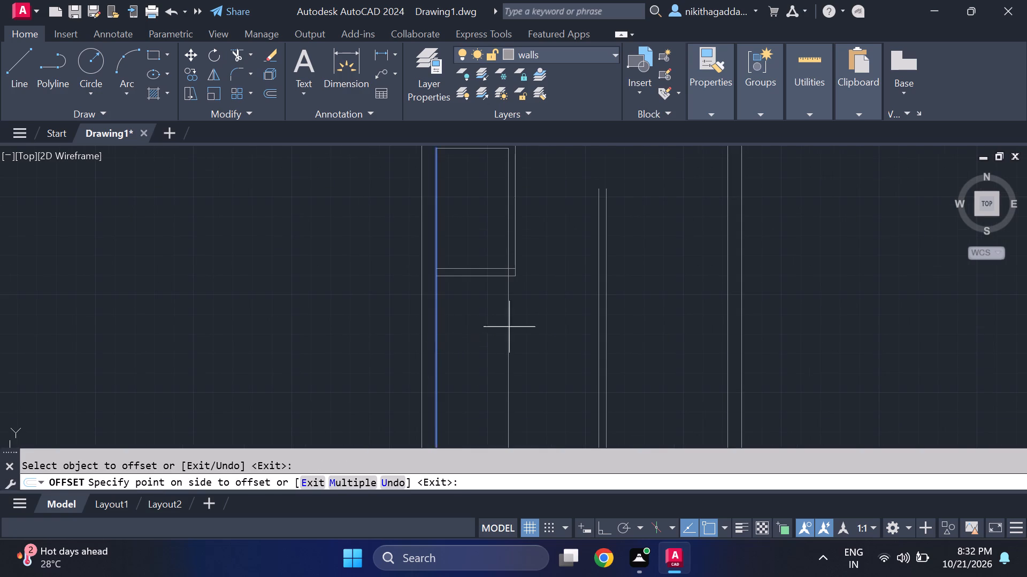
click(513, 327)
key(Escape)
Offset the new vertical line 4.5" east to give the southern partition its thickness.
text(of)
key(Return)
text(4.5")
key(Return)
scroll(513, 327, up, 1)
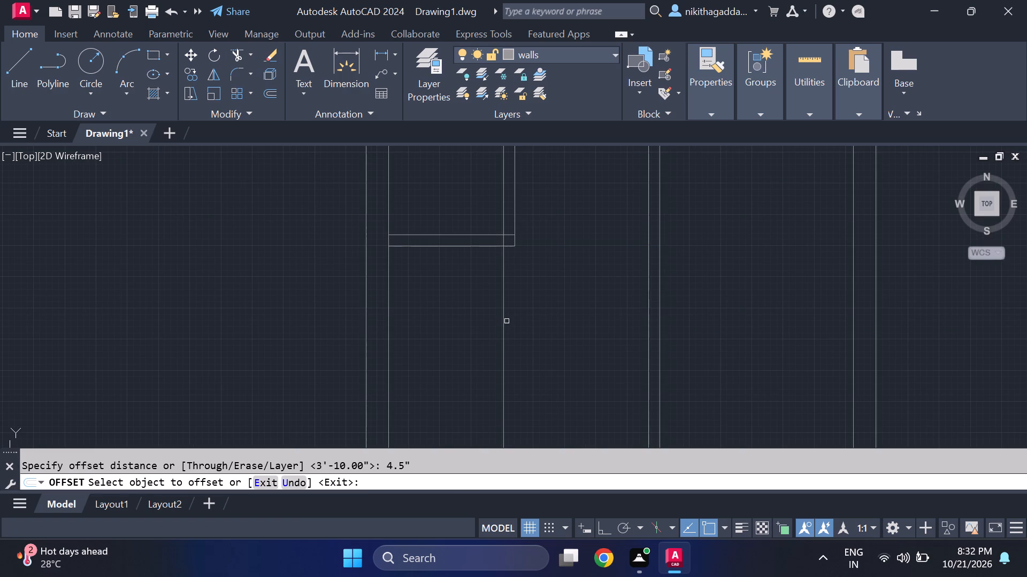
click(505, 318)
click(520, 319)
scroll(520, 321, down, 3)
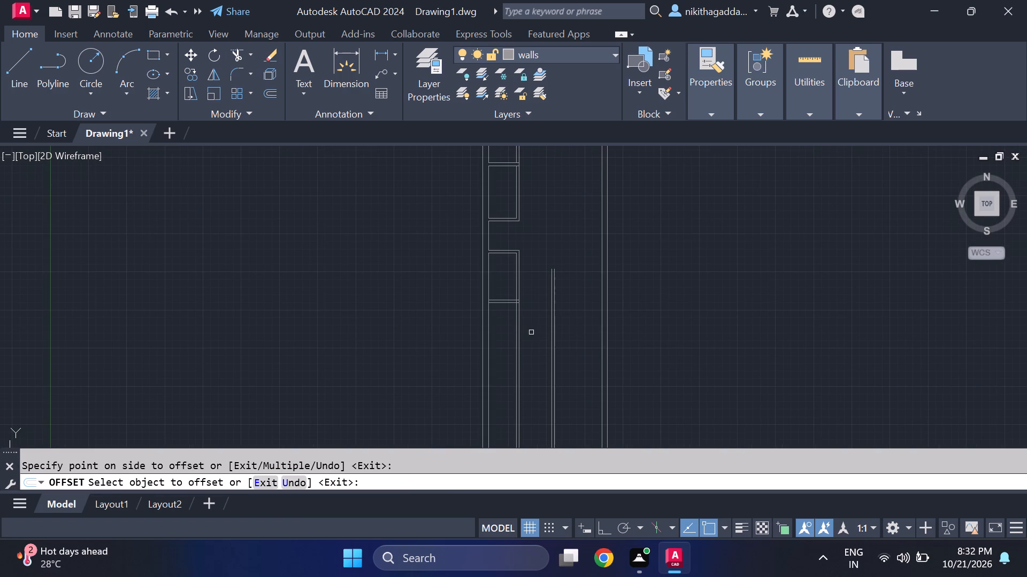
key(Escape)
Offset the lower line of the fourth horizontal partition 80" south, between the west wall and the short vertical partition.
scroll(532, 332, down, 2)
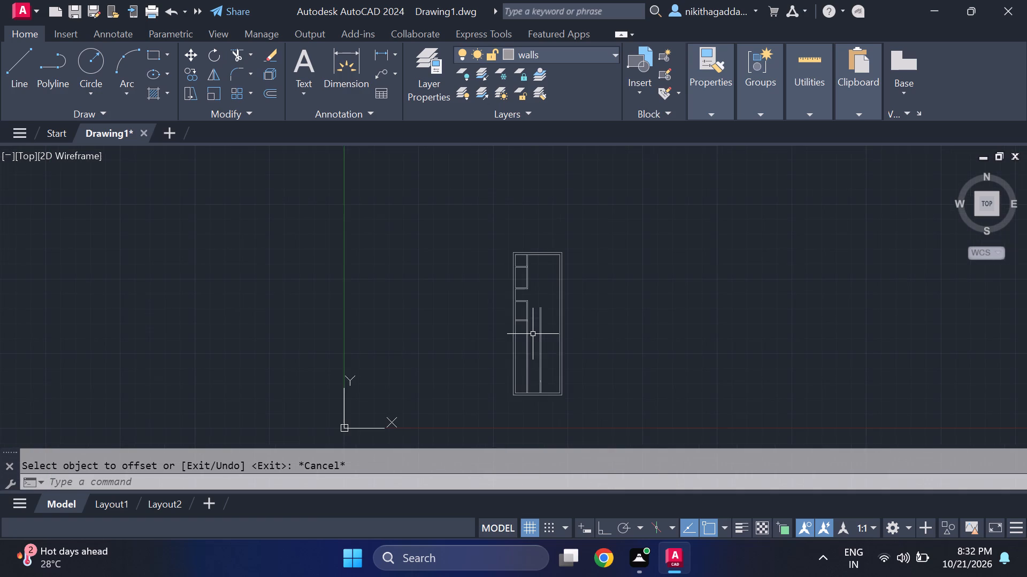
middle_drag(531, 360, 503, 310)
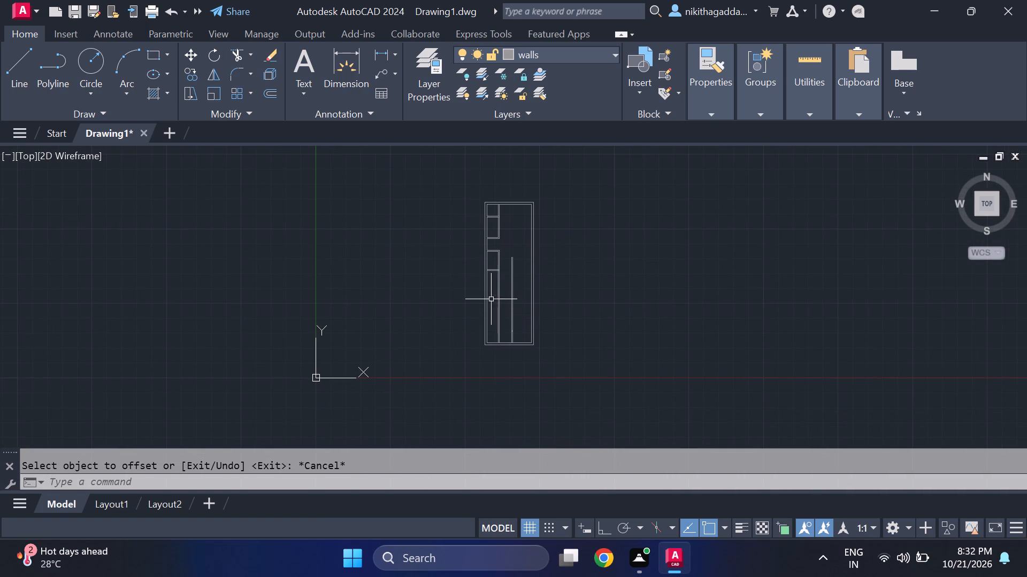
scroll(491, 270, up, 2)
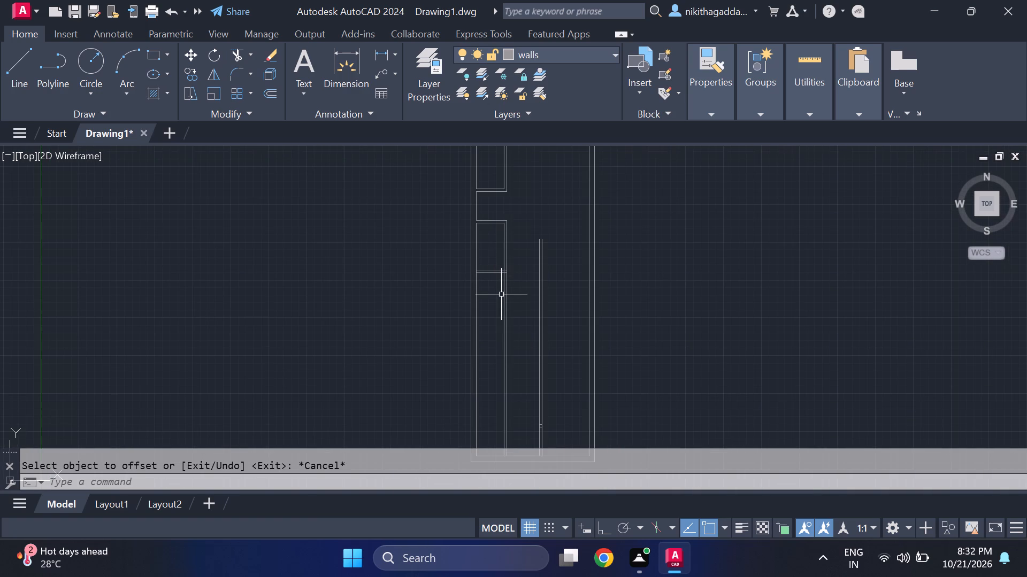
middle_drag(501, 294, 508, 316)
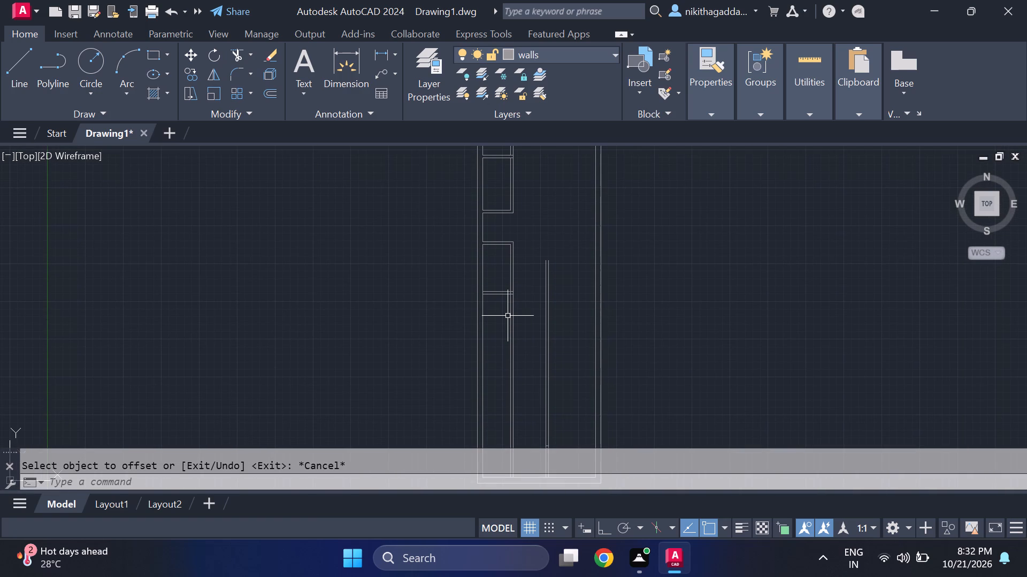
scroll(508, 316, down, 2)
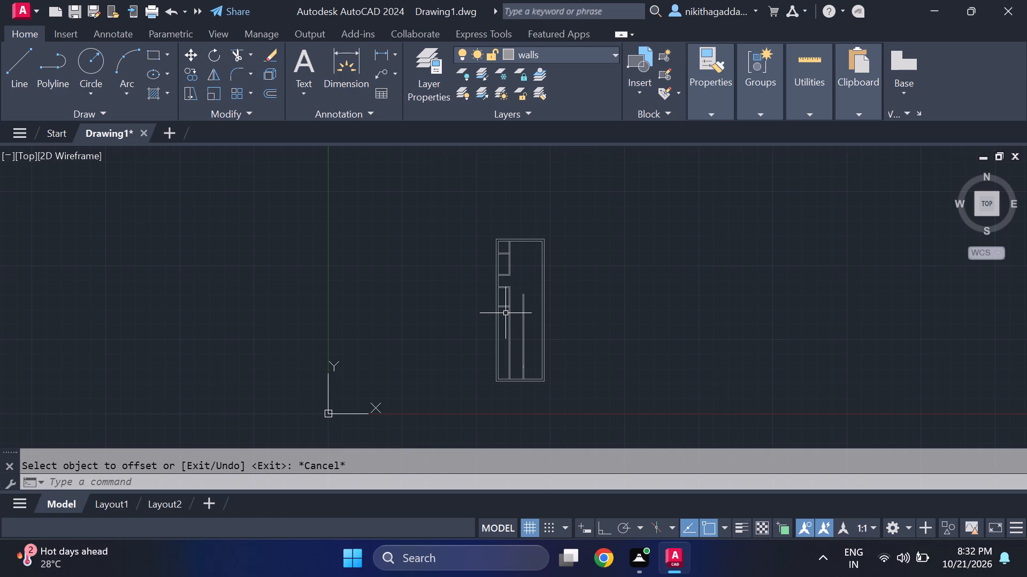
scroll(505, 313, up, 2)
middle_drag(505, 323, 488, 292)
scroll(488, 291, up, 2)
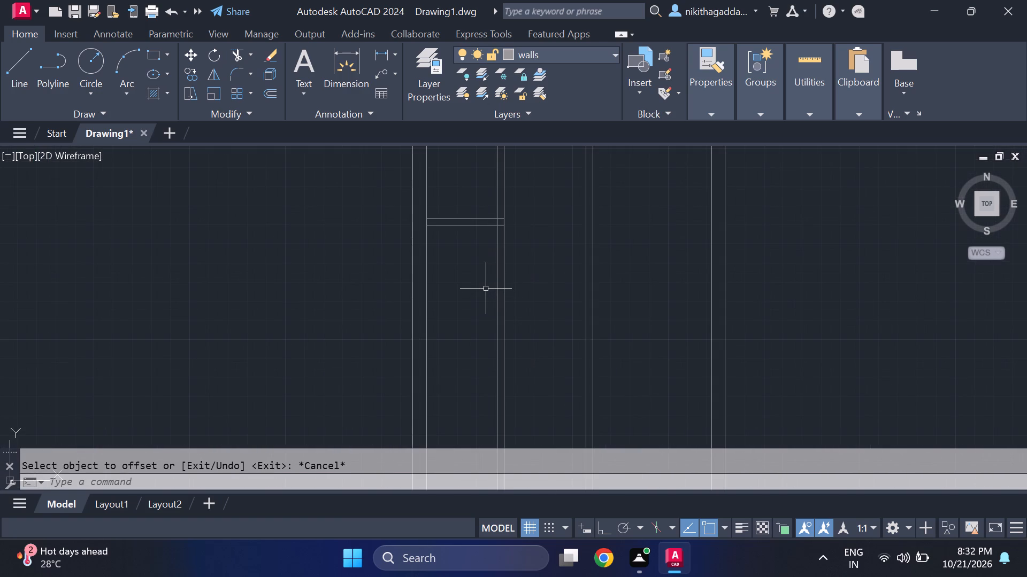
scroll(484, 291, up, 1)
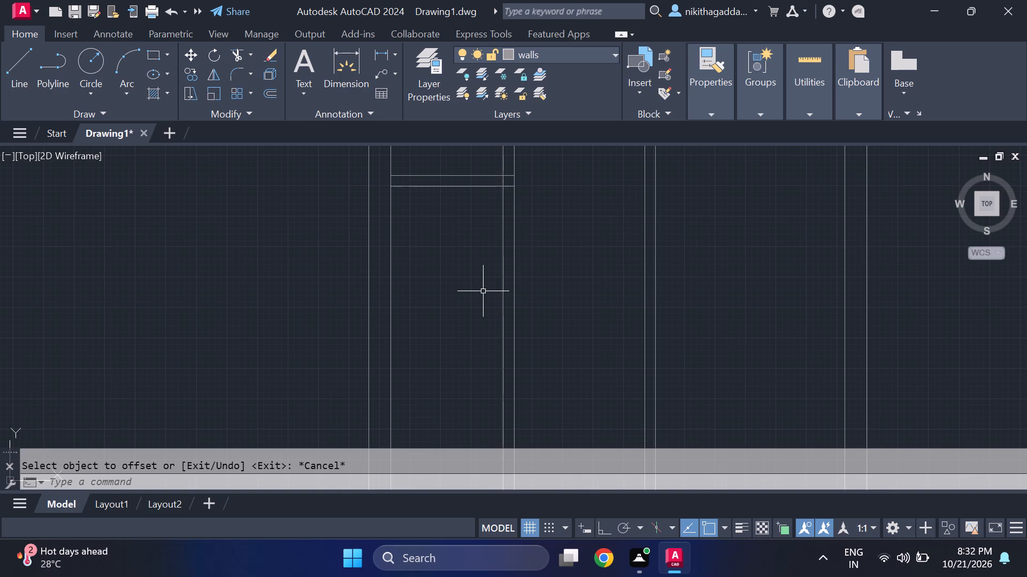
text(of)
key(Return)
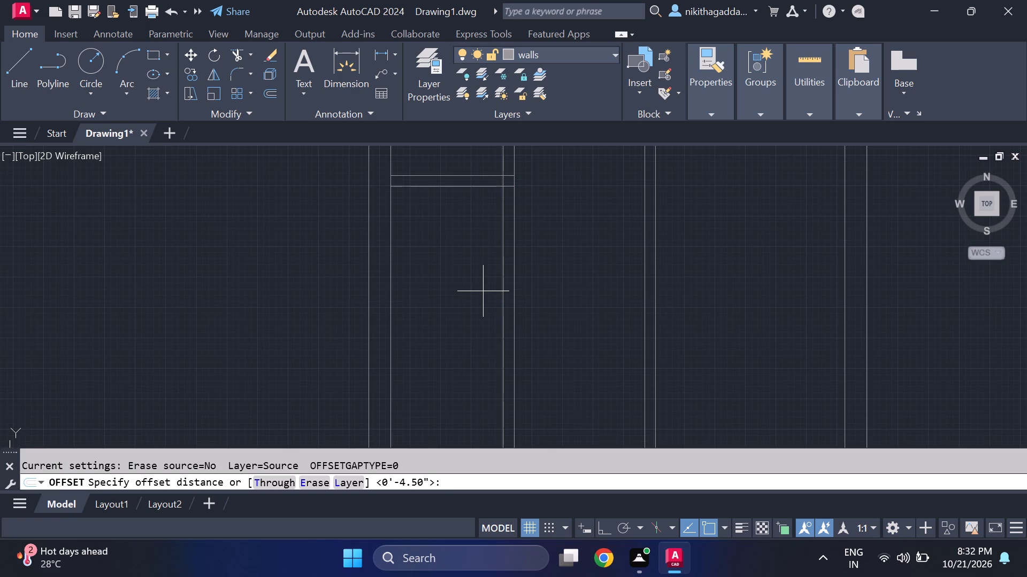
text(80)
key(shift+quotedbl)
key(Return)
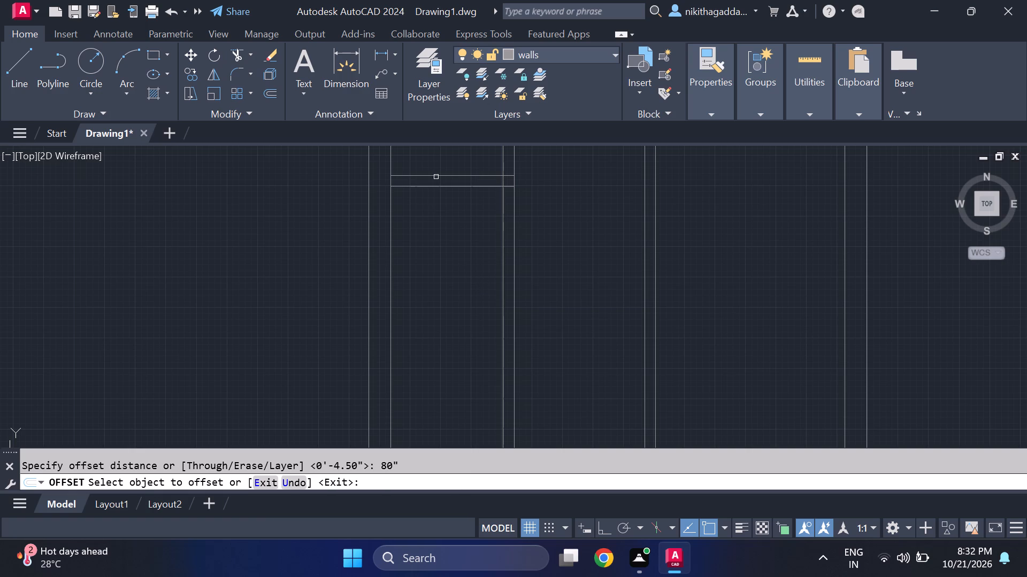
click(439, 188)
click(446, 303)
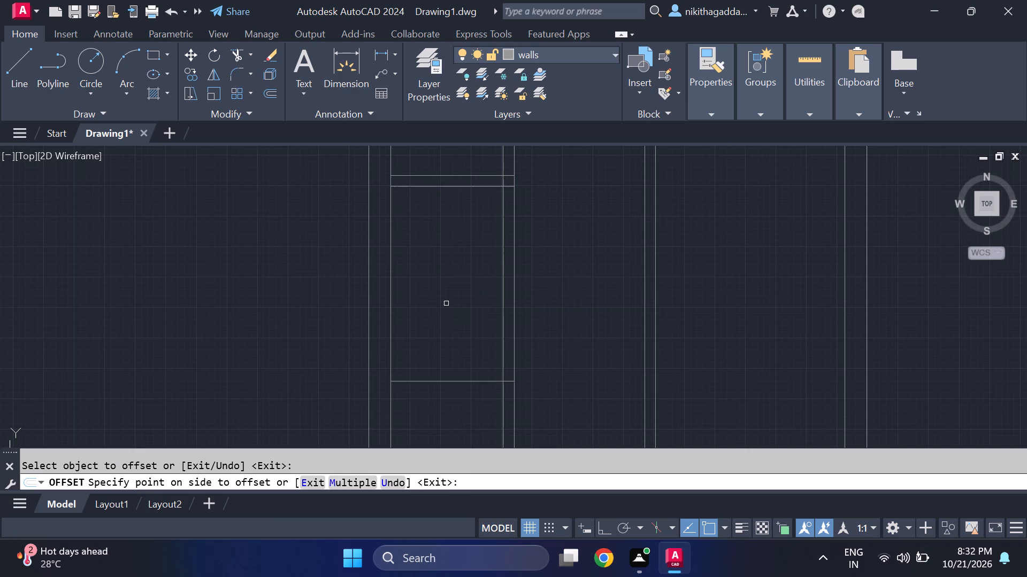
scroll(446, 302, down, 2)
key(Escape)
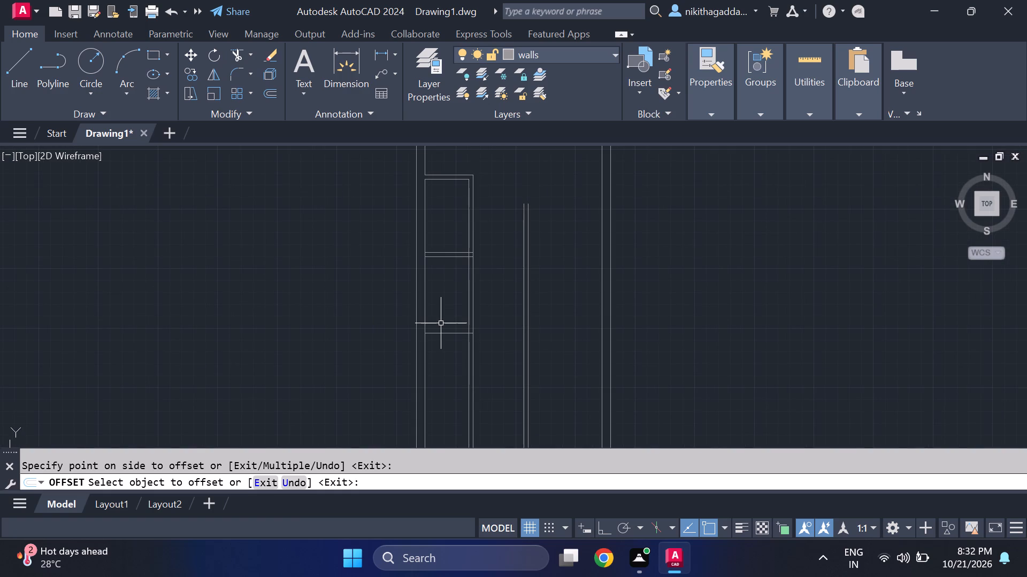
Offset the new horizontal line 4.5" south to give the fifth west-side partition its thickness.
text(of)
key(Return)
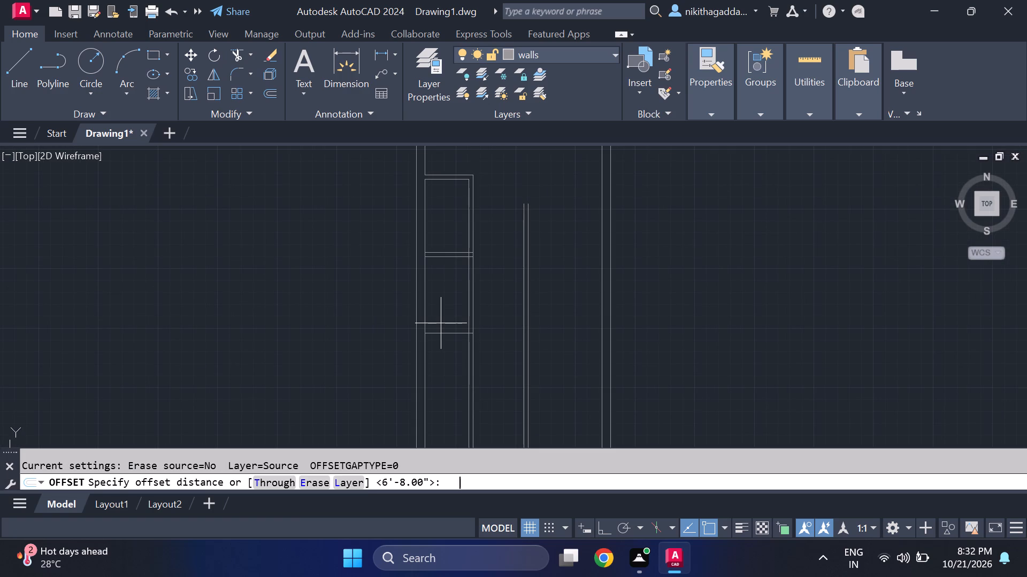
text(4.5")
key(Return)
scroll(440, 327, up, 1)
click(441, 337)
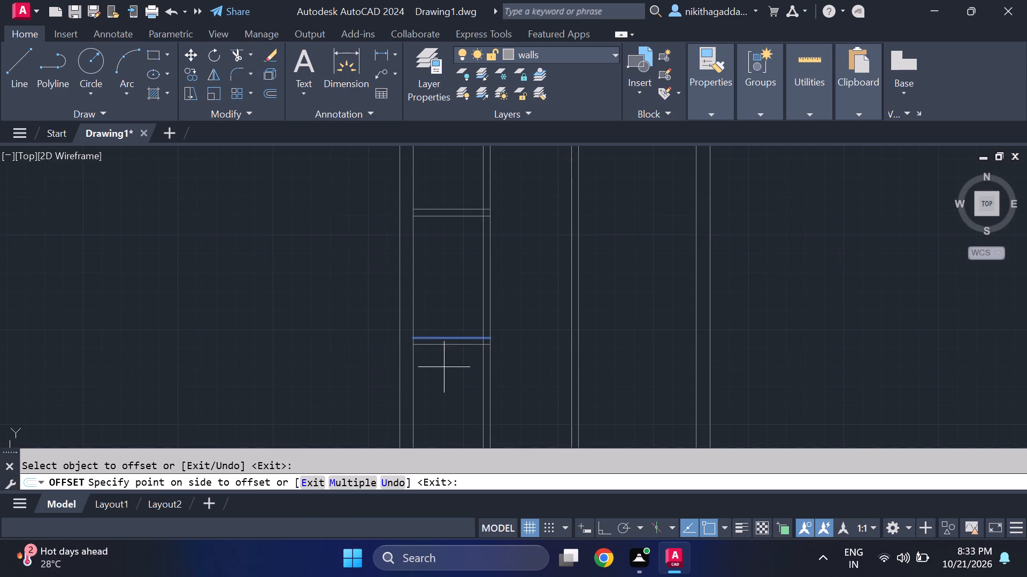
click(444, 377)
key(Escape)
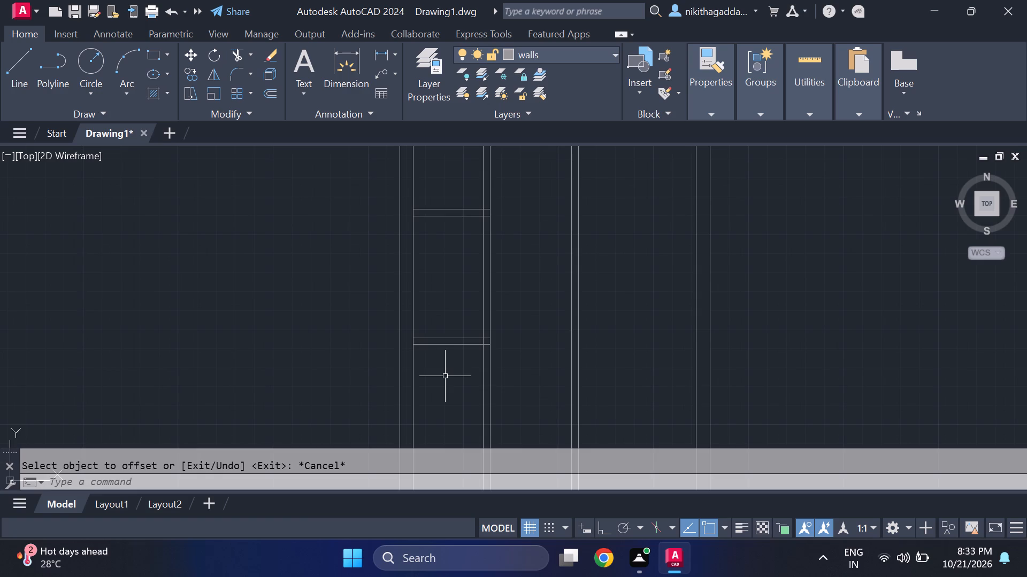
Trim away the two short cross lines inside the long central vertical partition near the south wall.
middle_drag(447, 371, 467, 284)
scroll(468, 283, down, 2)
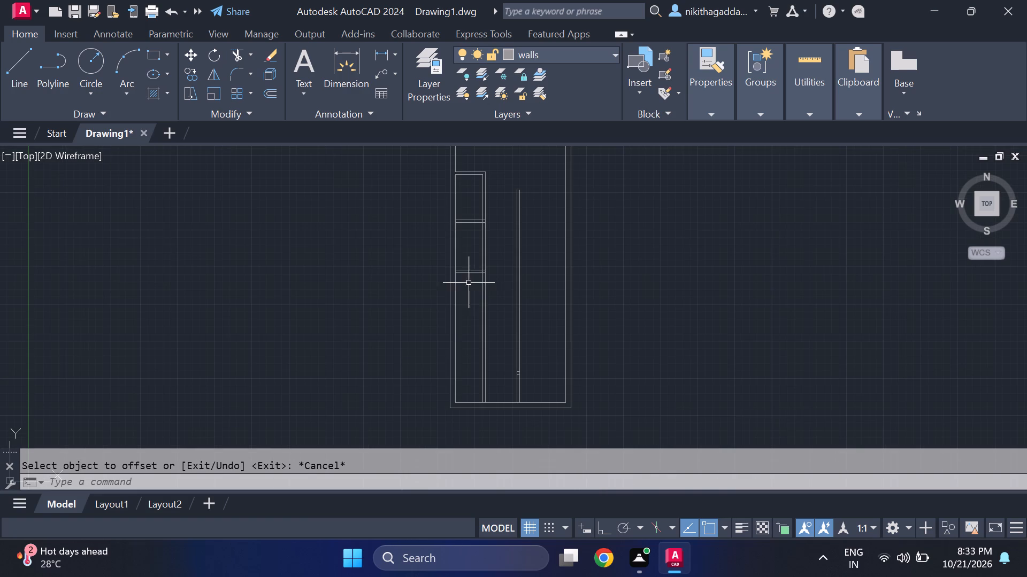
text(tr)
key(Return)
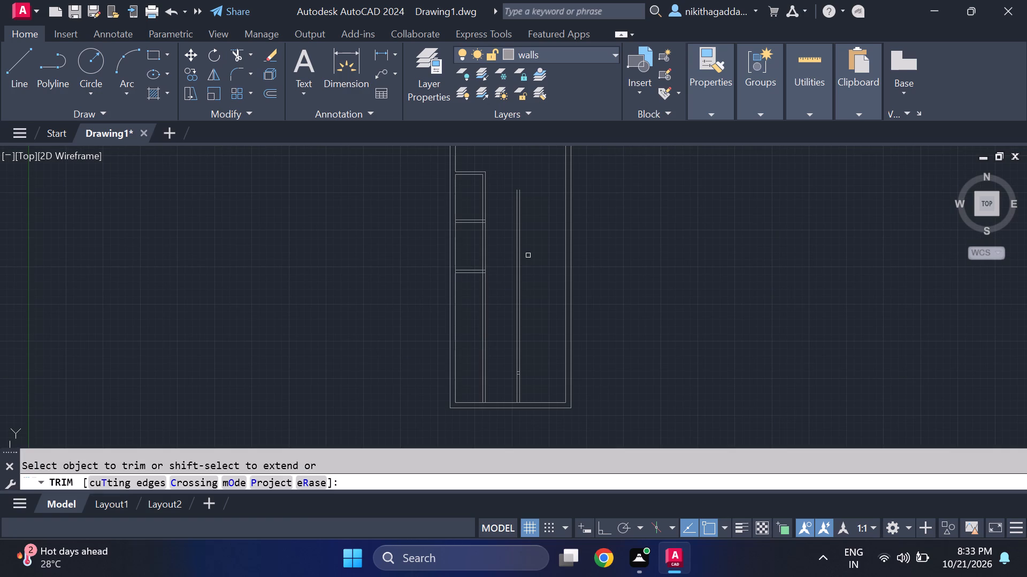
scroll(525, 373, up, 1)
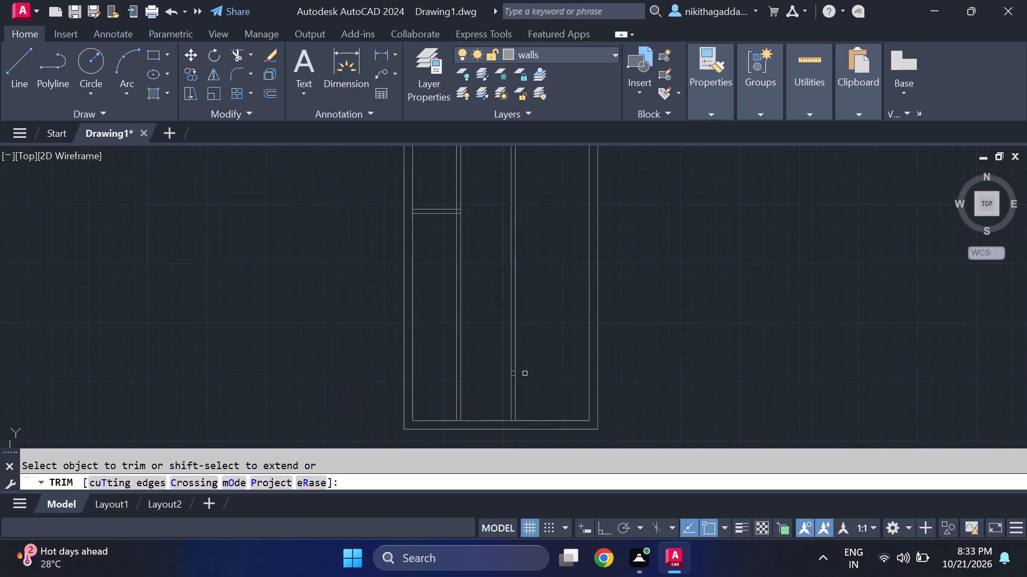
scroll(517, 376, up, 4)
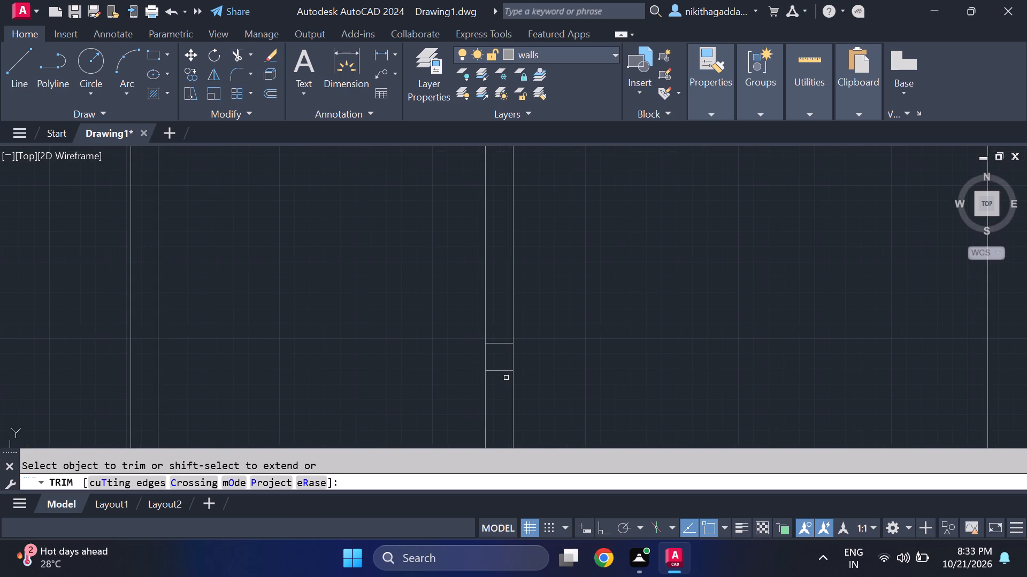
drag(506, 378, 499, 330)
scroll(498, 329, down, 4)
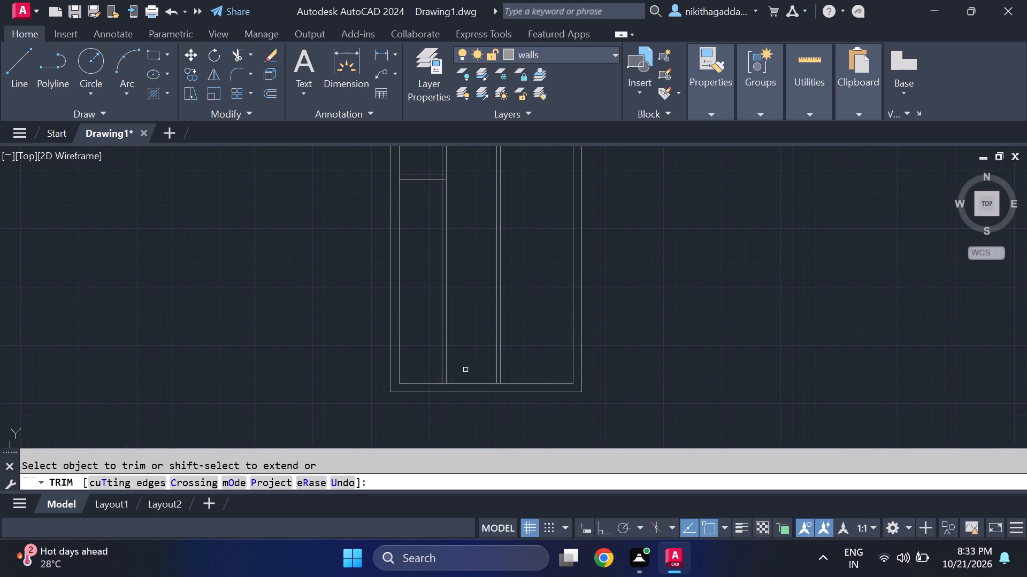
Trim both lines of the west-side vertical partition from the newest horizontal partition down to the south wall.
scroll(477, 301, down, 2)
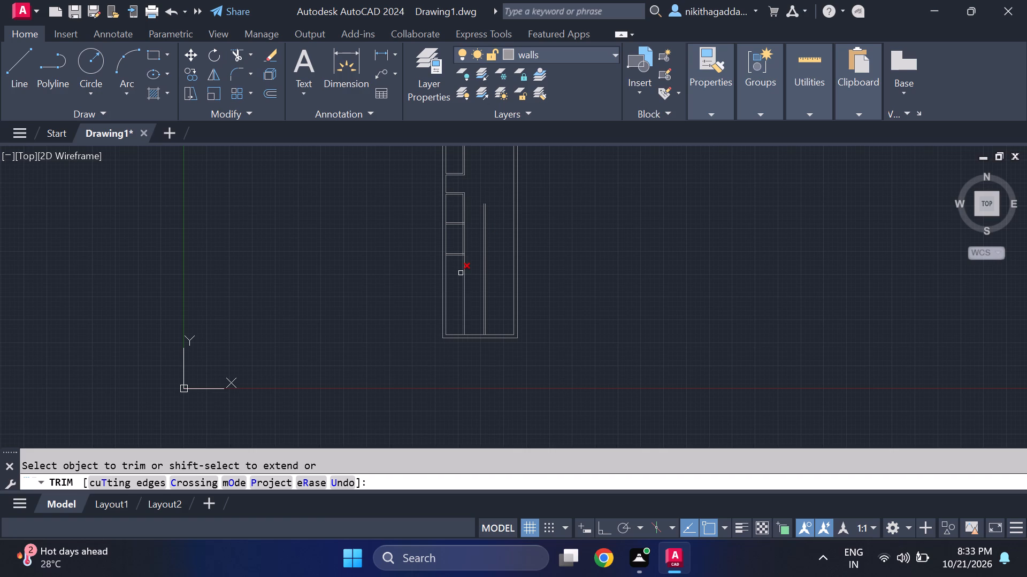
scroll(463, 273, up, 2)
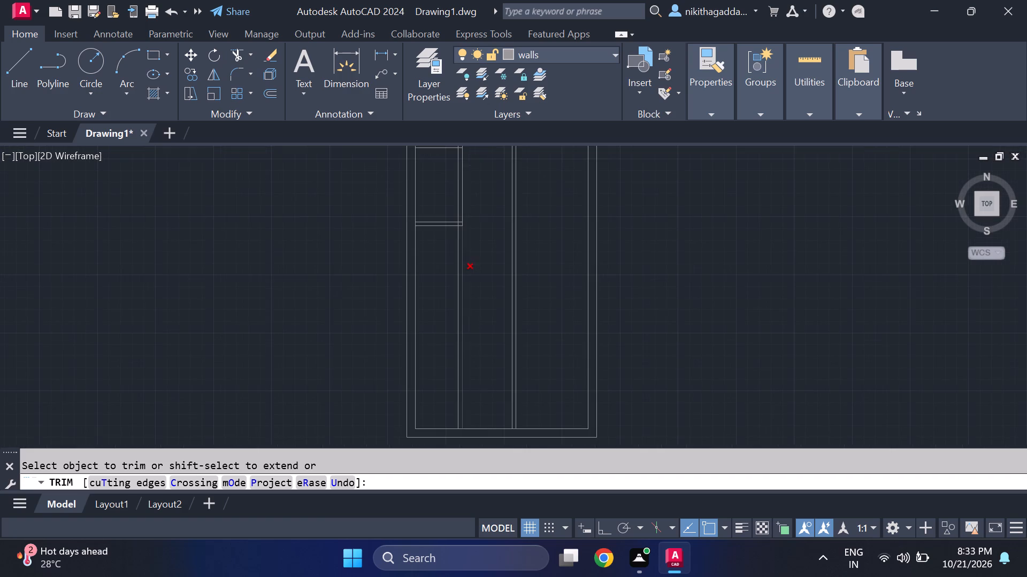
scroll(464, 273, down, 2)
scroll(464, 273, up, 1)
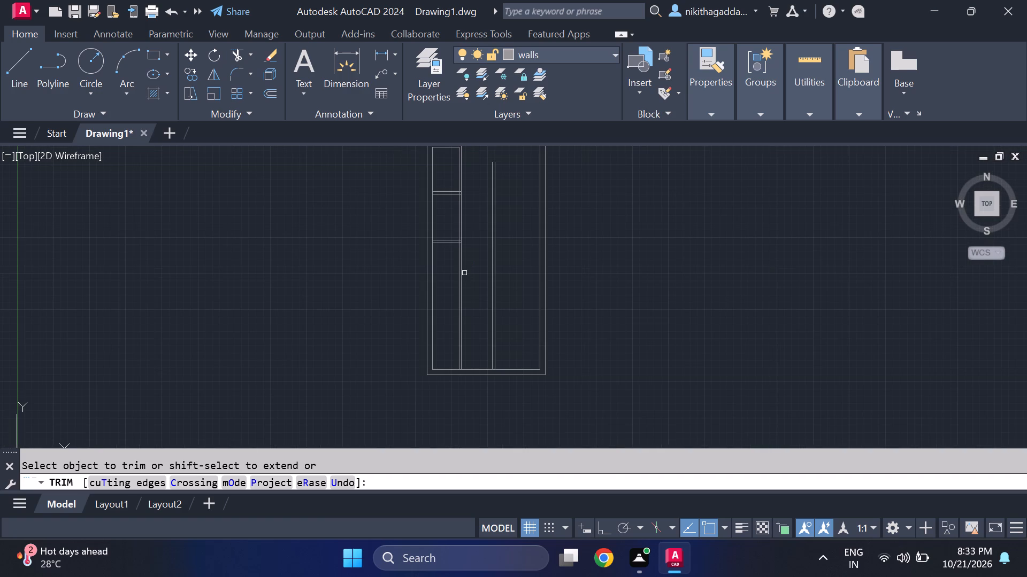
drag(473, 264, 451, 316)
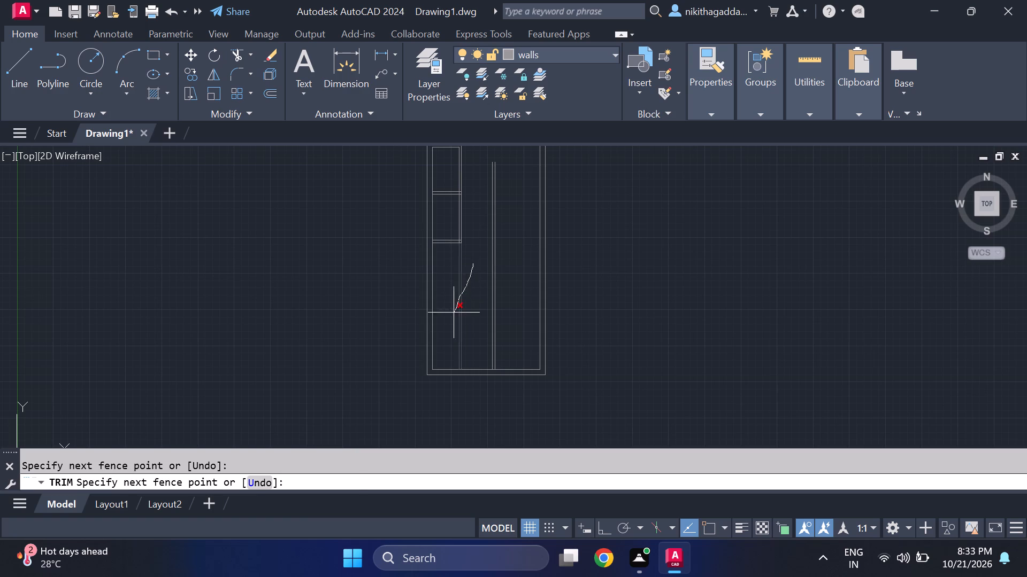
drag(451, 316, 450, 318)
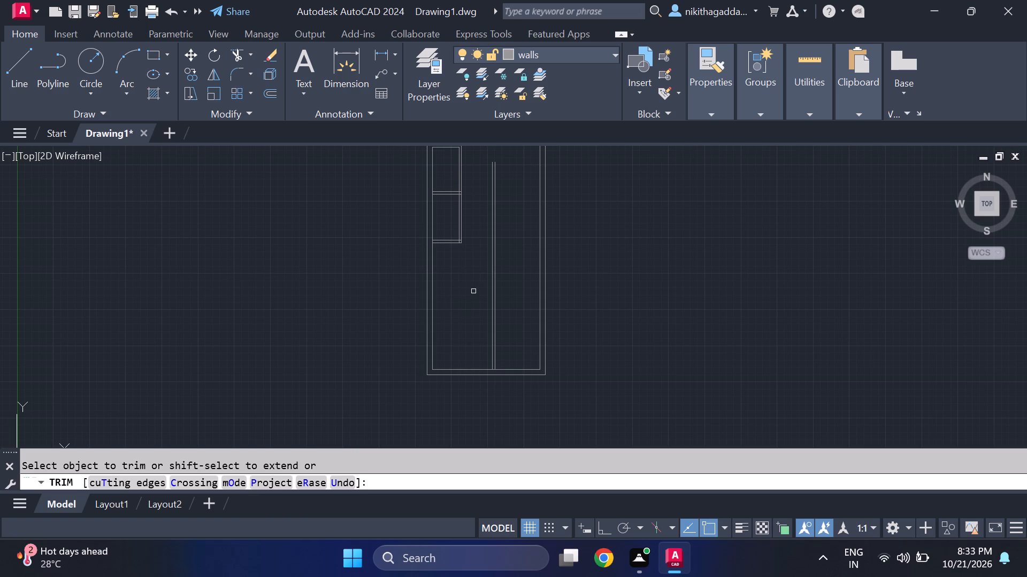
key(Escape)
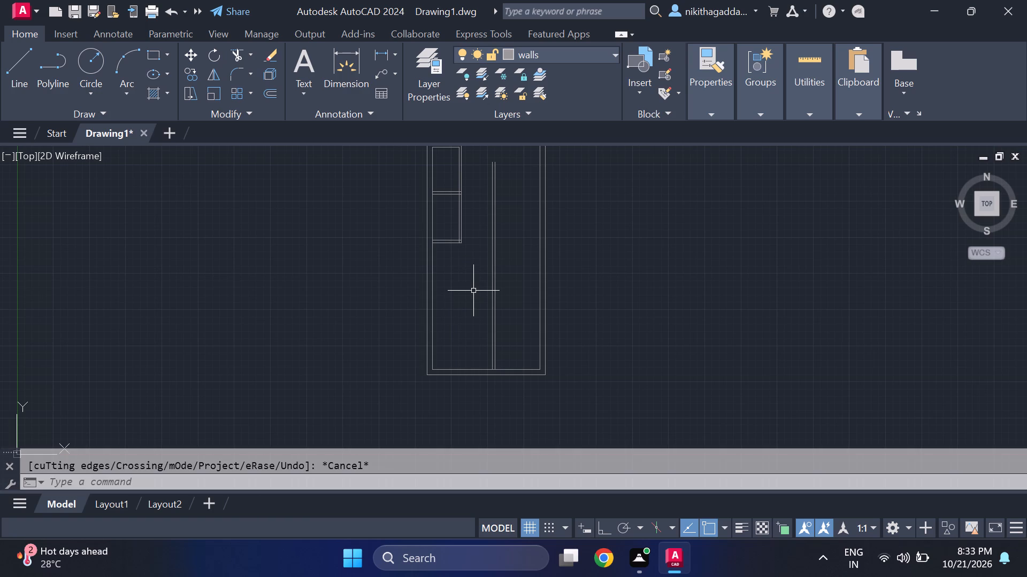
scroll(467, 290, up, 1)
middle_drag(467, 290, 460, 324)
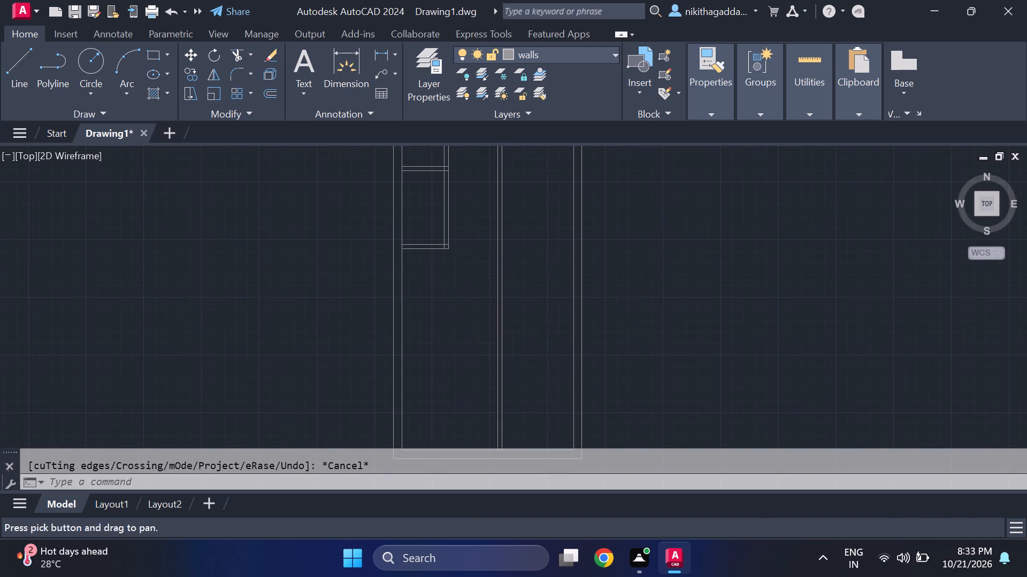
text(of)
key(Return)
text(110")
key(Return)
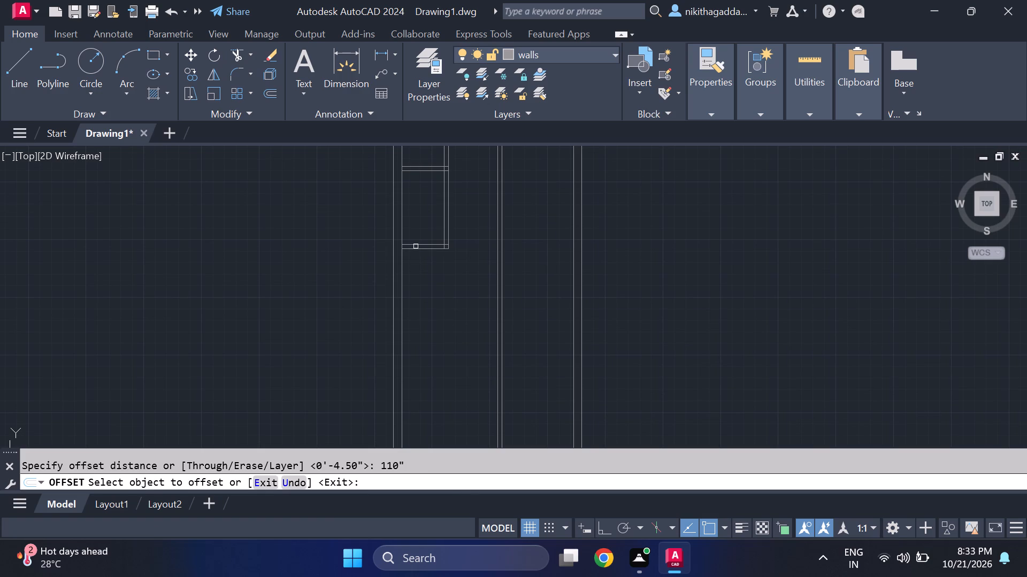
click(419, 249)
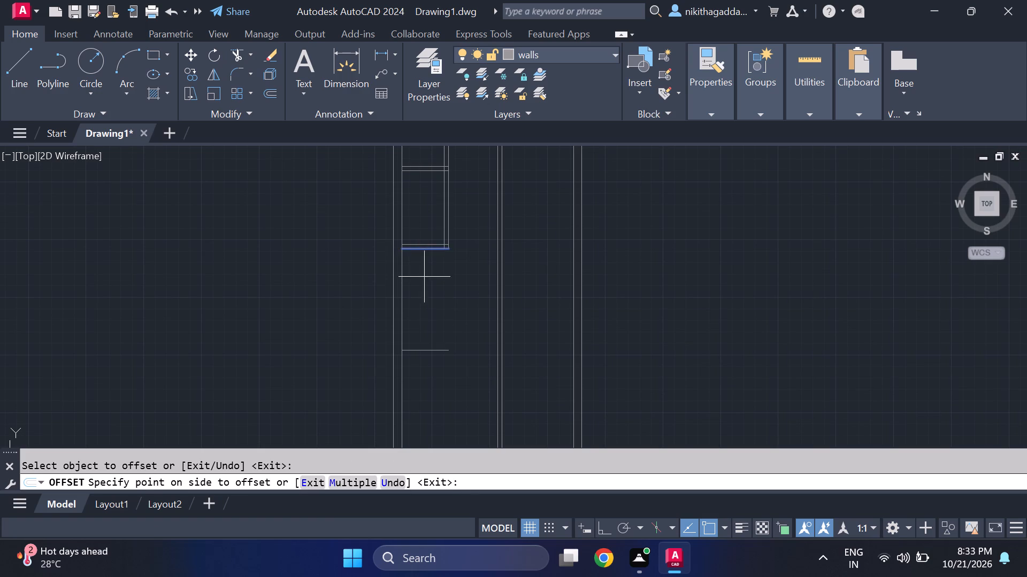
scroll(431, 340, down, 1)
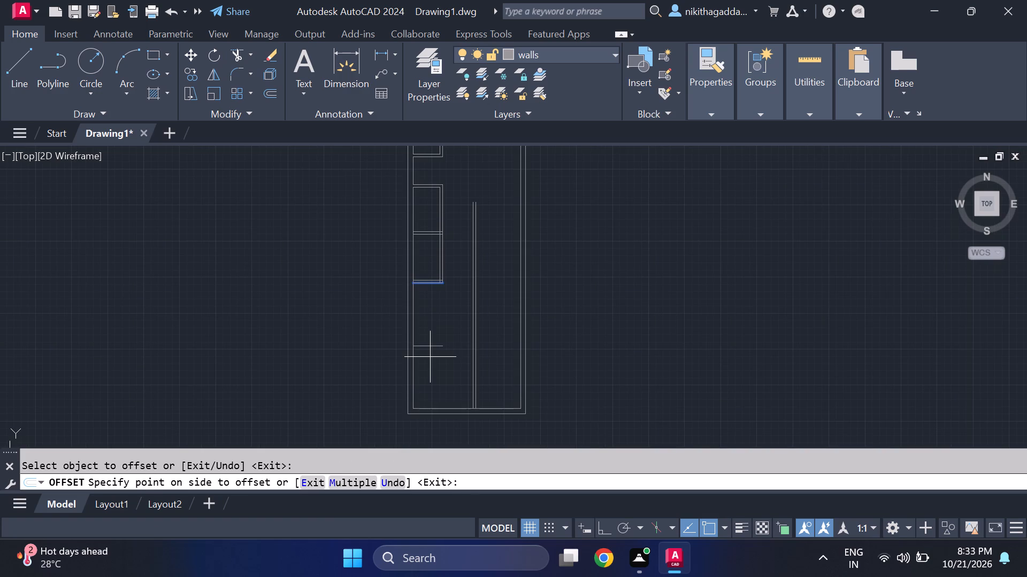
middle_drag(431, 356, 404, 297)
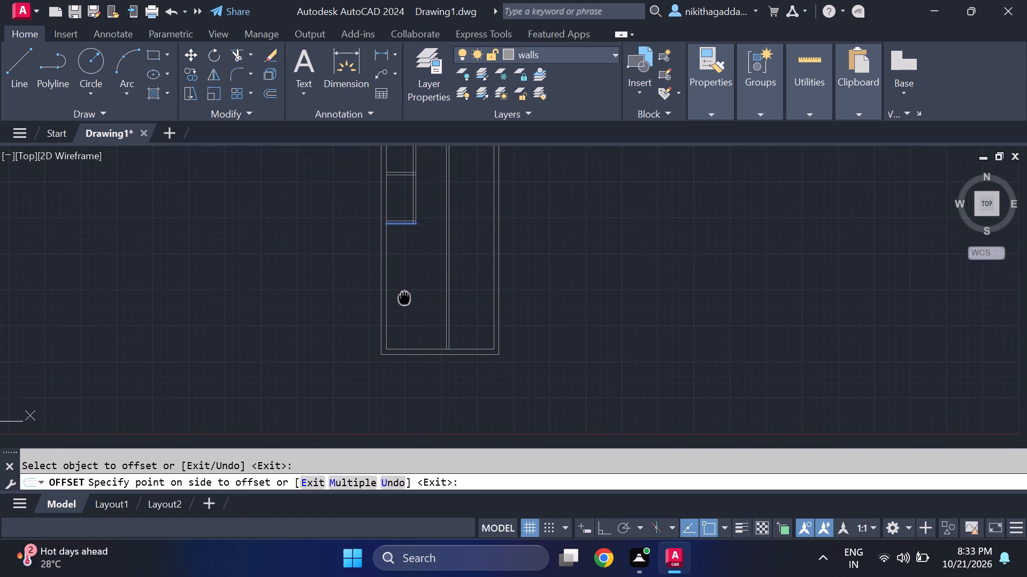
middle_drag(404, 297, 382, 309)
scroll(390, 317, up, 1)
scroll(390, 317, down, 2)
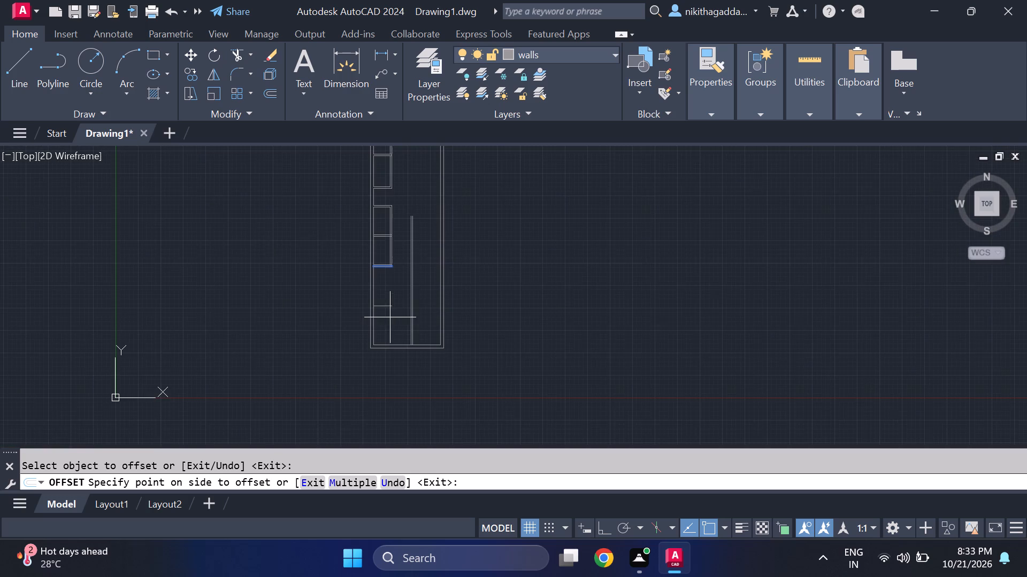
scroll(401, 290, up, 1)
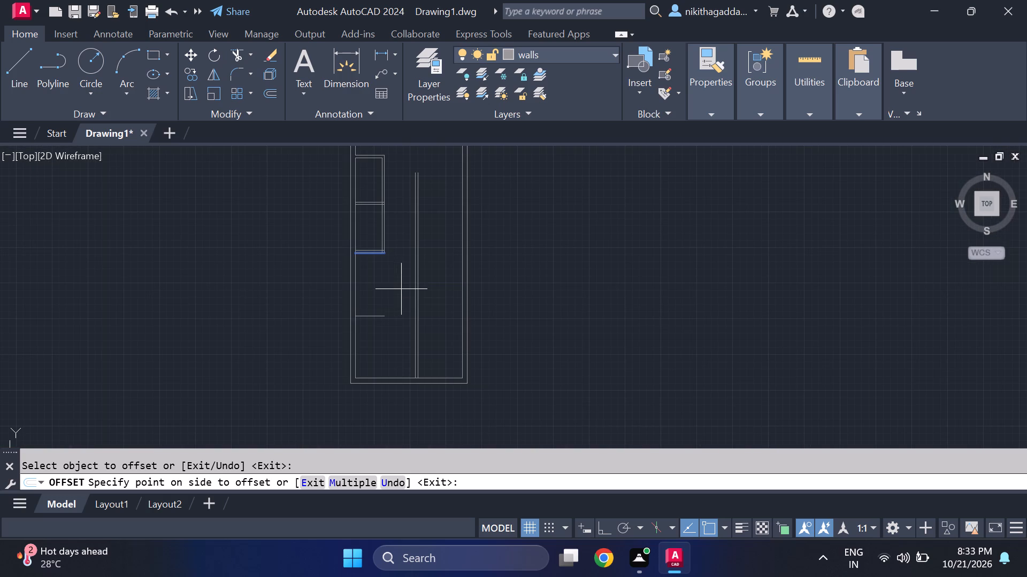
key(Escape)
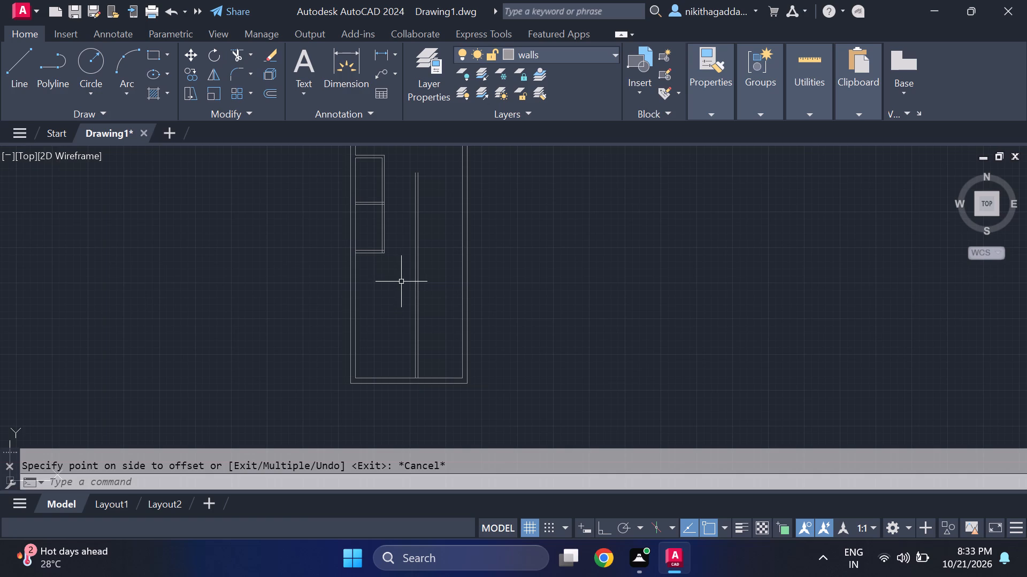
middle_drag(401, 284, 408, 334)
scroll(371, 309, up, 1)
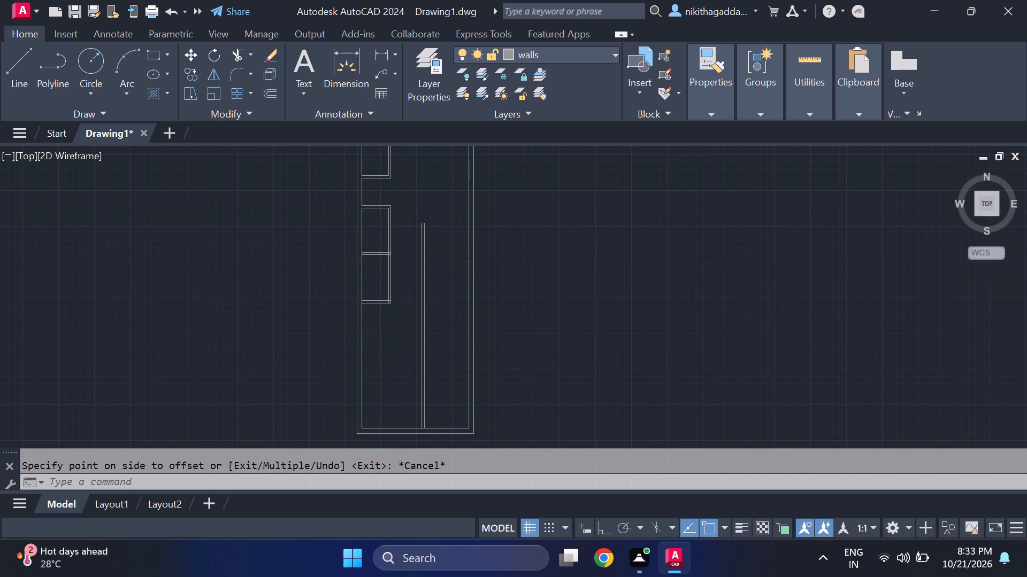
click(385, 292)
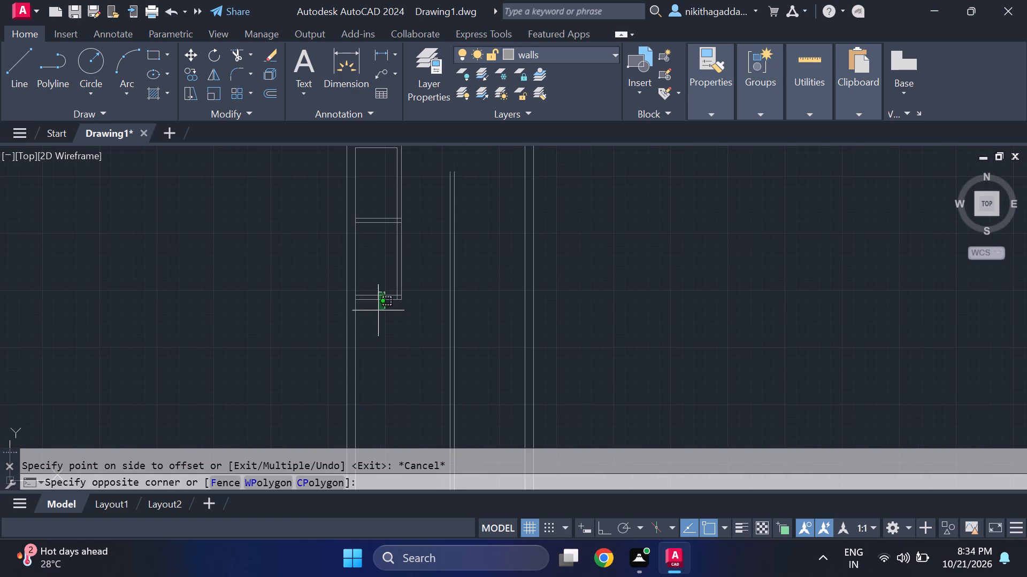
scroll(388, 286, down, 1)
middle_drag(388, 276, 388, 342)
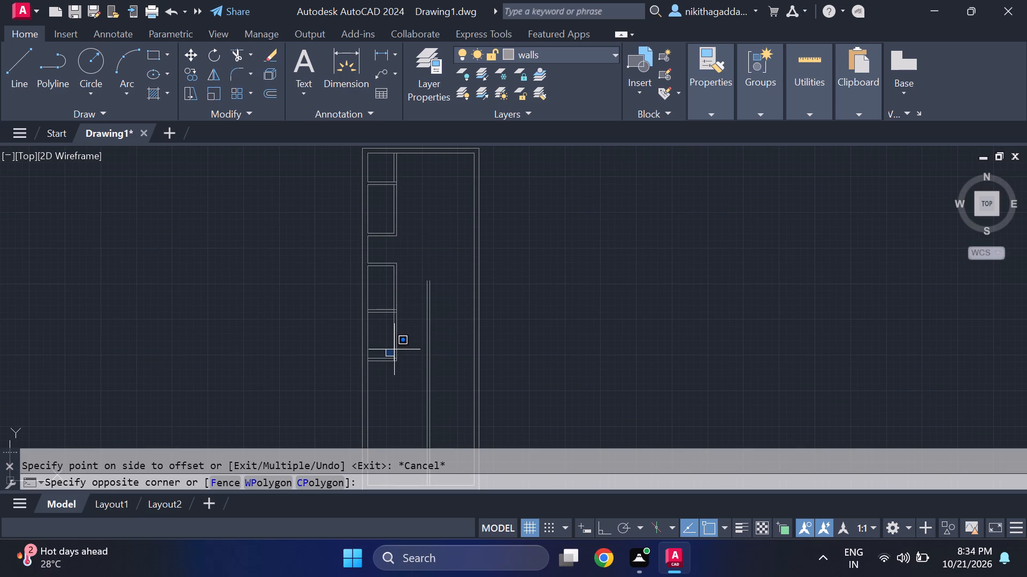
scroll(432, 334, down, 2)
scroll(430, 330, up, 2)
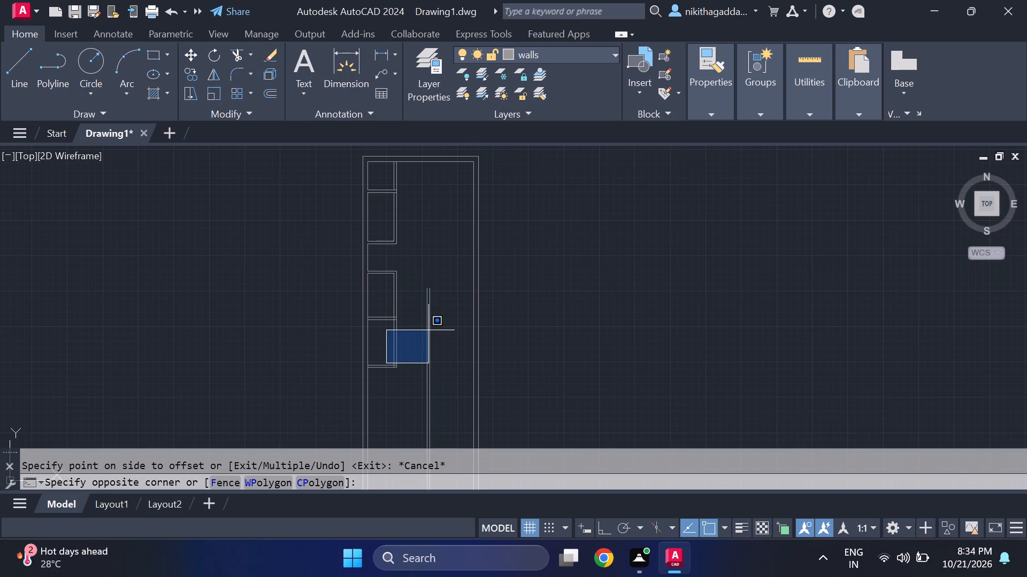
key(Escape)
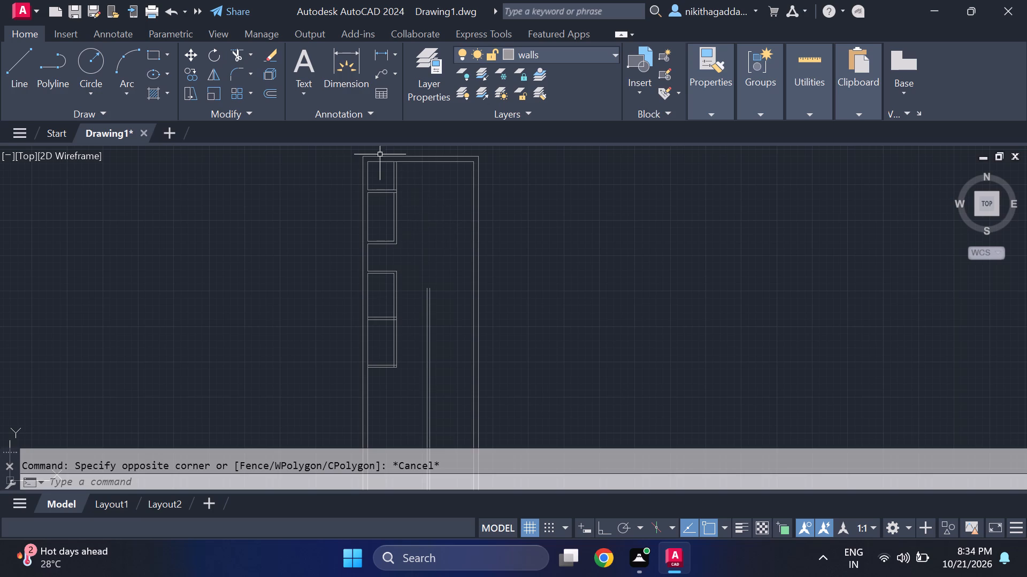
Move both lines of the west-side vertical partition, in its upper and lower stretches, a short distance east.
scroll(381, 162, up, 4)
click(499, 225)
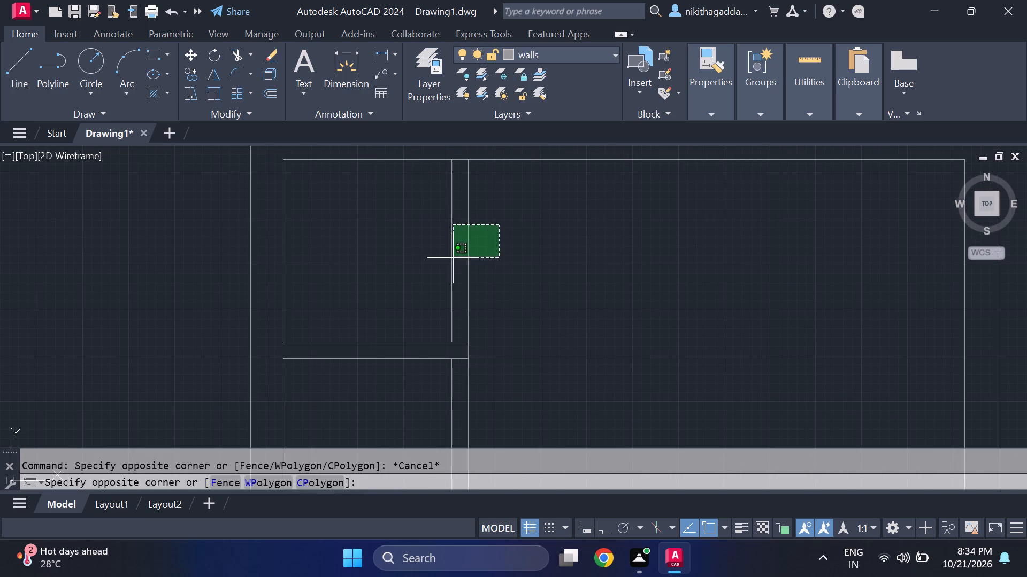
click(446, 262)
scroll(458, 261, down, 2)
click(488, 326)
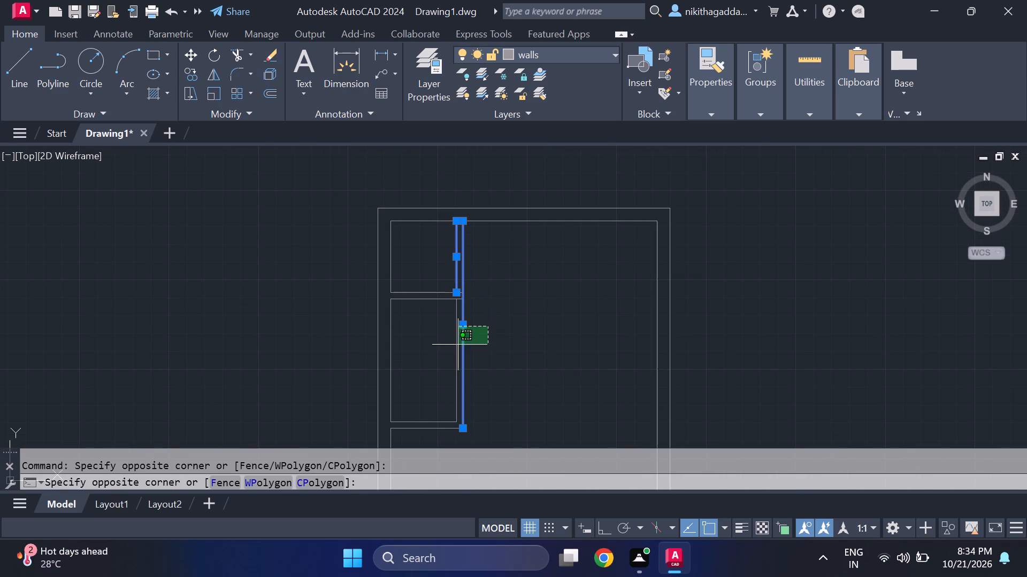
click(431, 356)
scroll(463, 348, down, 3)
scroll(464, 371, up, 4)
middle_drag(470, 392, 470, 389)
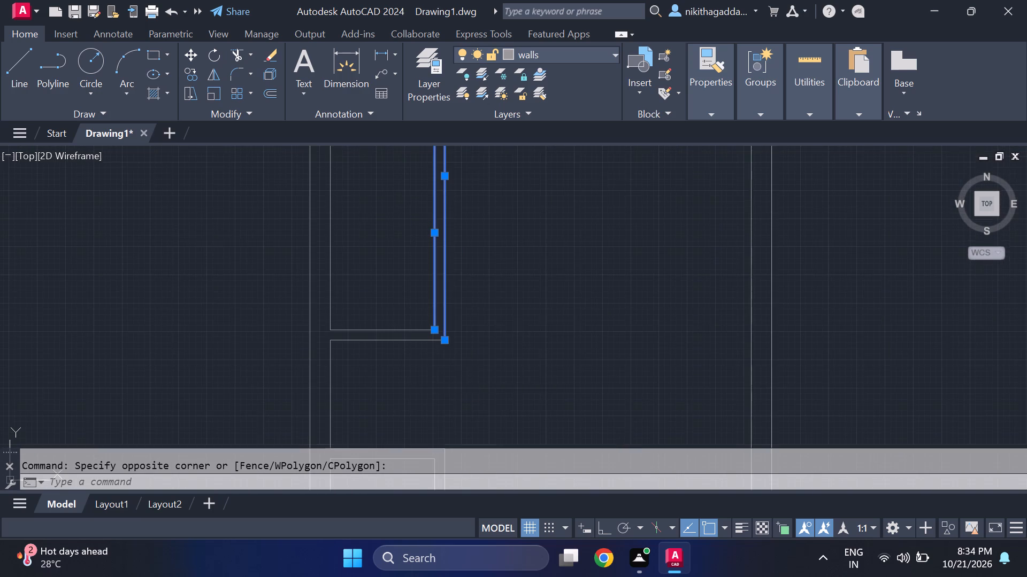
middle_drag(470, 389, 493, 285)
scroll(495, 293, down, 3)
click(496, 337)
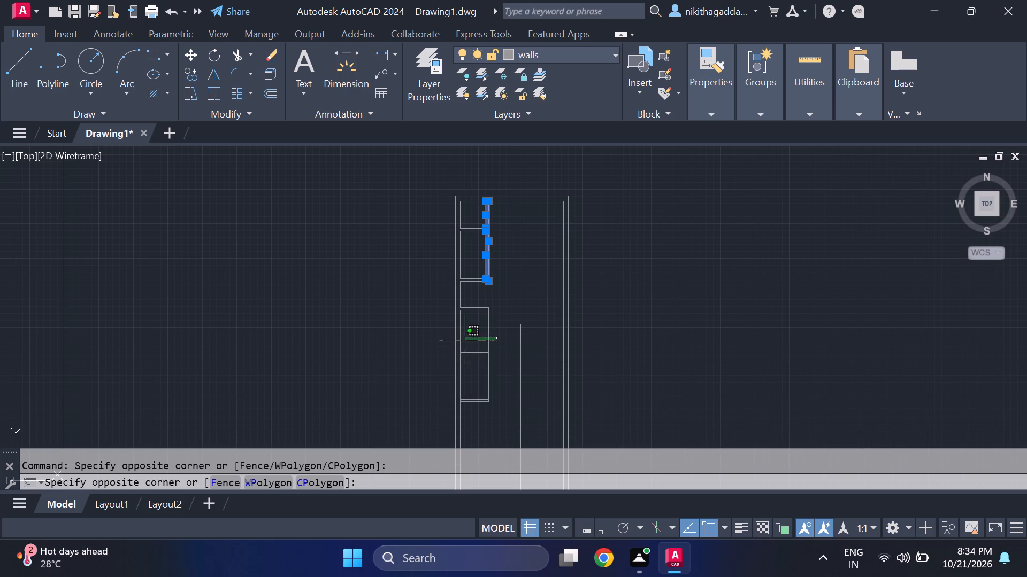
click(480, 332)
scroll(488, 356, down, 2)
scroll(485, 371, up, 3)
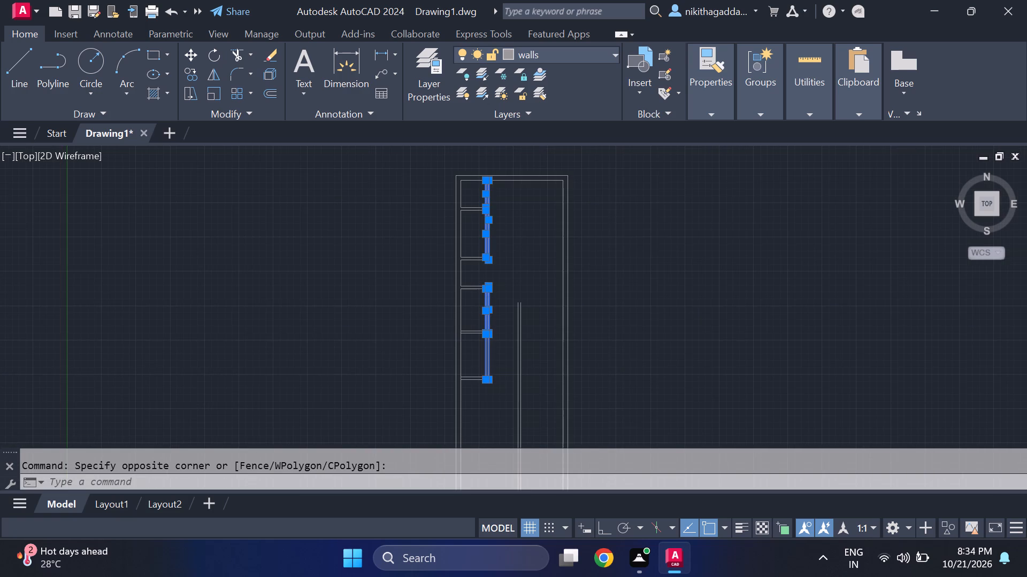
key(m)
key(Return)
scroll(493, 385, up, 2)
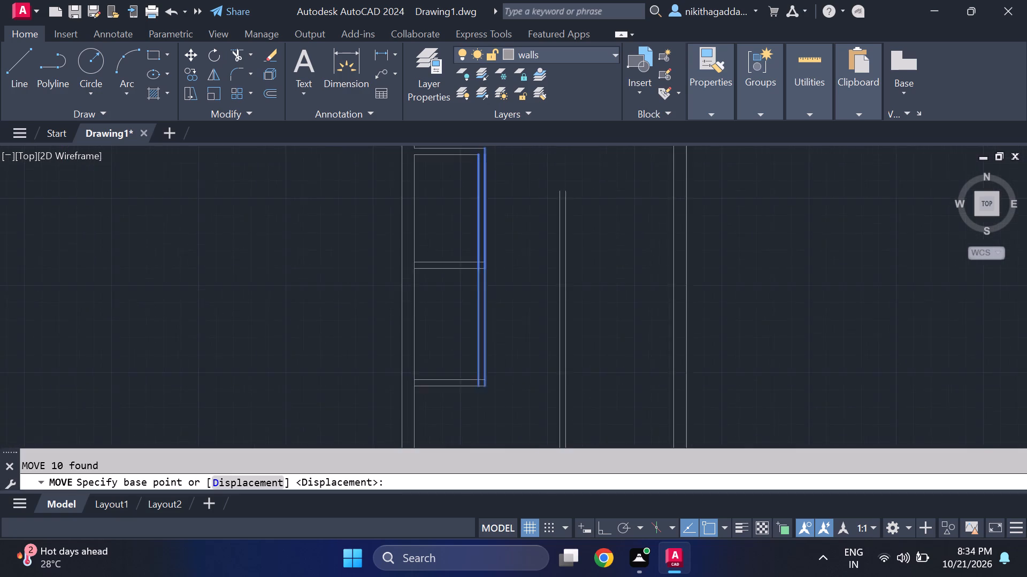
click(474, 391)
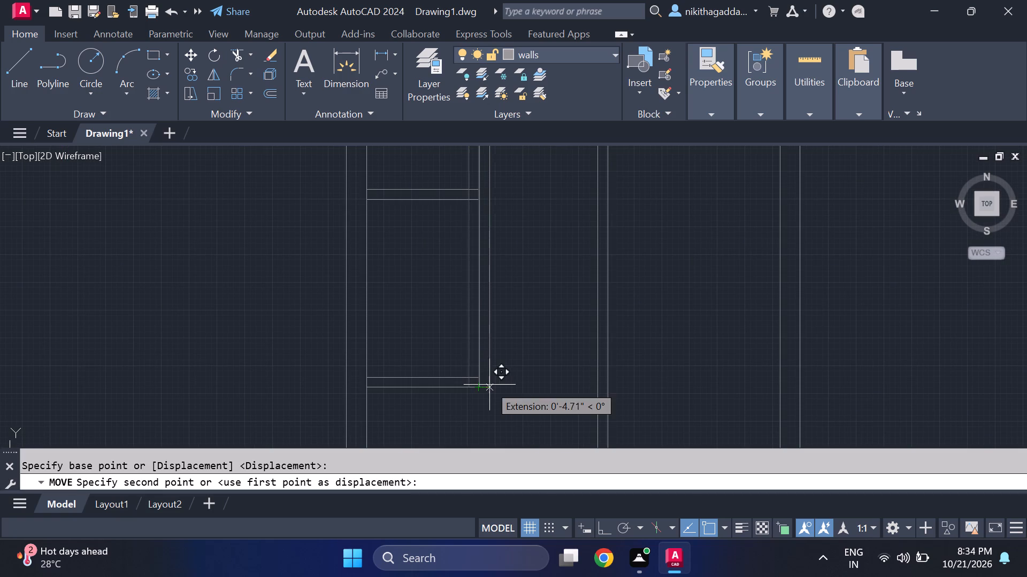
click(496, 385)
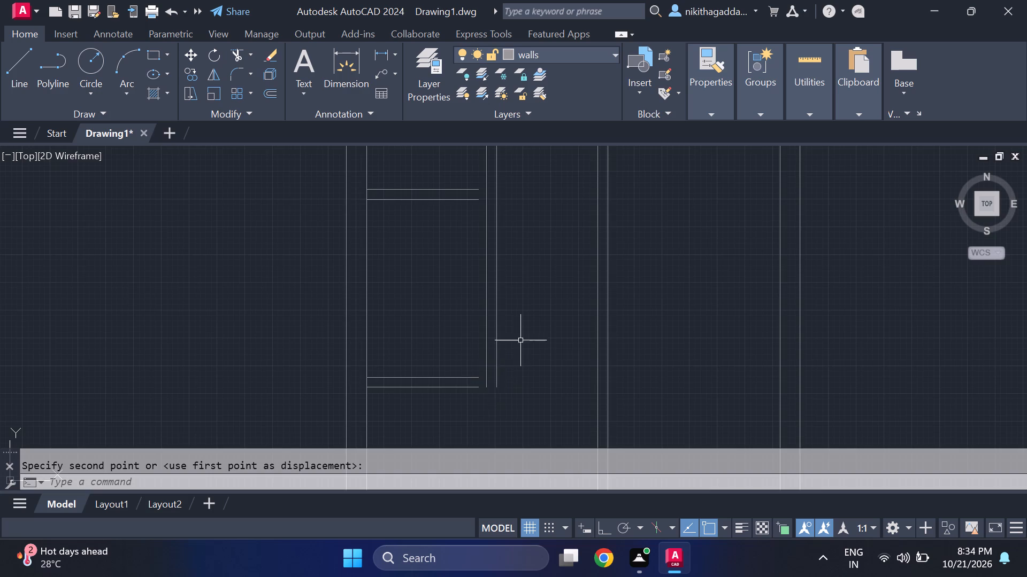
Extend the lines of the fifth and fourth west-side horizontal partitions east to the outer line of the moved vertical partition.
scroll(526, 331, down, 3)
text(ex)
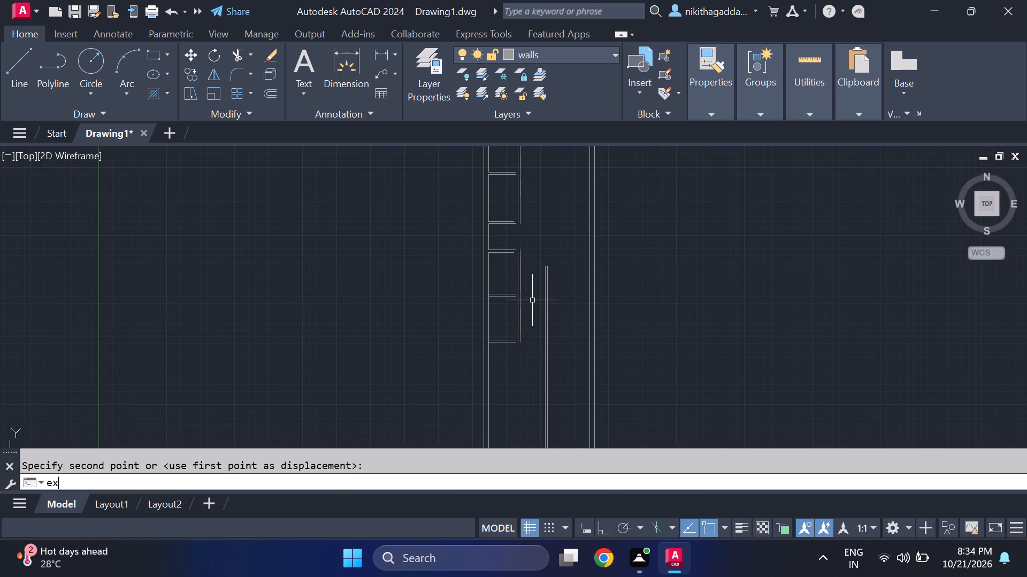
key(Return)
scroll(522, 317, up, 1)
drag(502, 345, 500, 401)
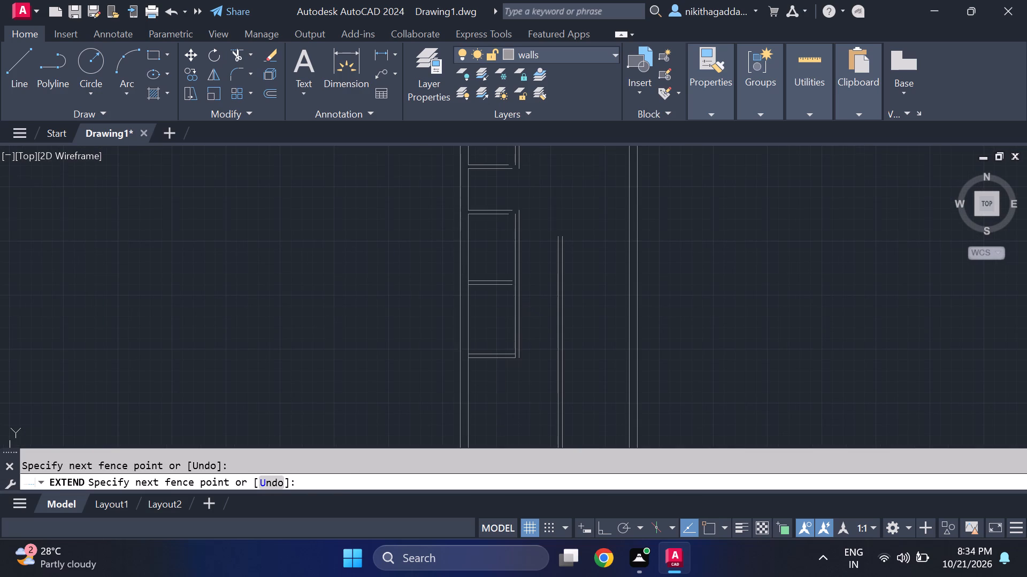
drag(500, 401, 500, 402)
drag(505, 342, 501, 403)
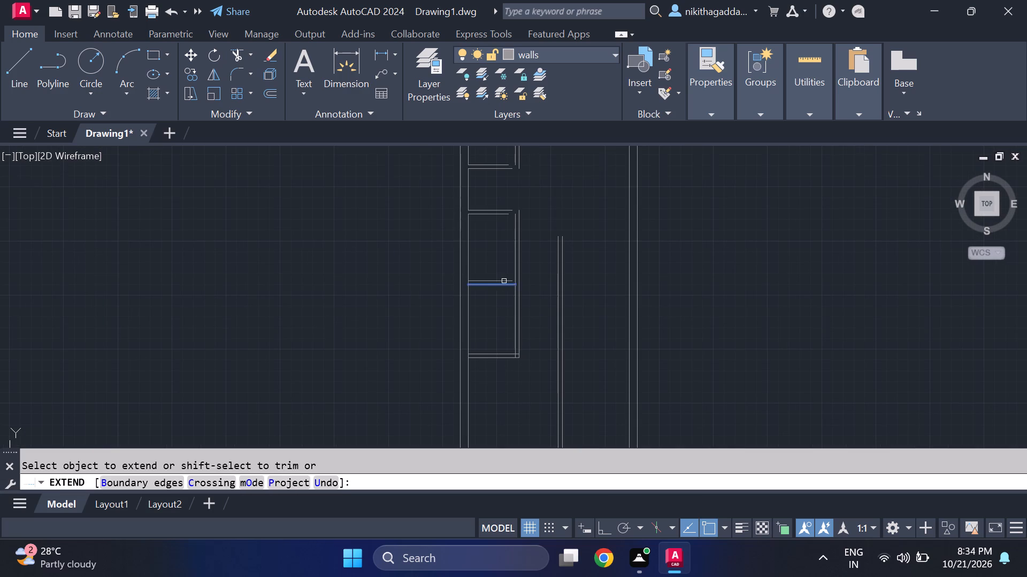
drag(500, 270, 492, 338)
drag(503, 269, 495, 336)
Extend the third, second and first west-side horizontal partitions east to meet the moved vertical partition.
middle_drag(511, 265, 498, 348)
drag(492, 279, 488, 312)
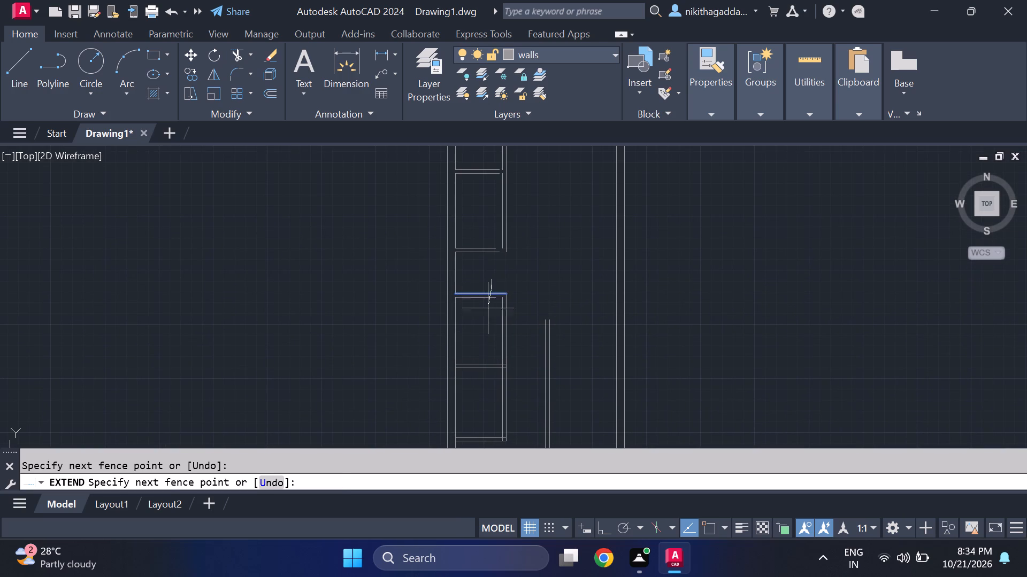
drag(488, 312, 487, 334)
middle_drag(524, 261, 523, 300)
drag(489, 264, 483, 298)
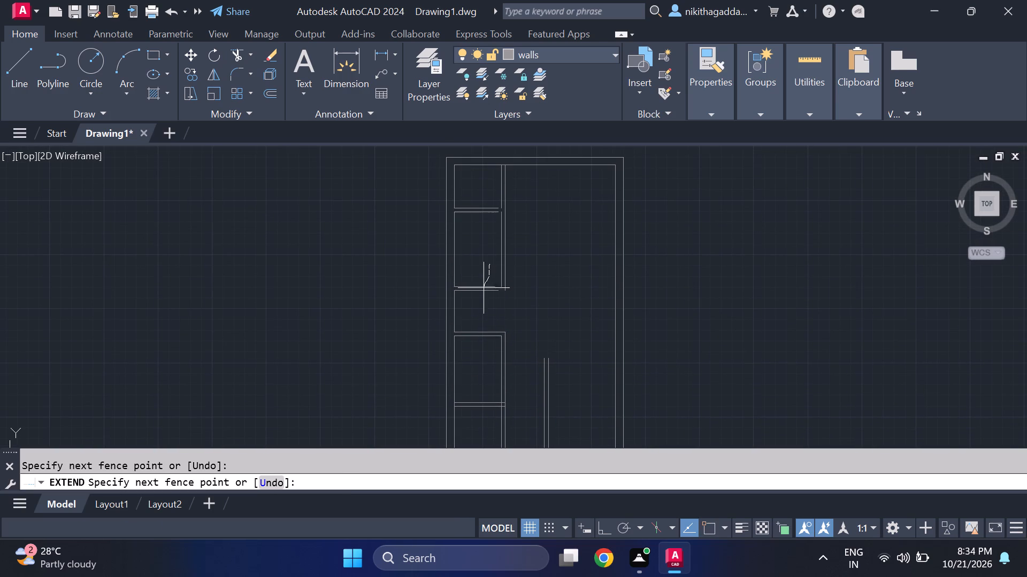
drag(483, 298, 482, 322)
middle_drag(539, 252, 539, 316)
drag(492, 260, 492, 262)
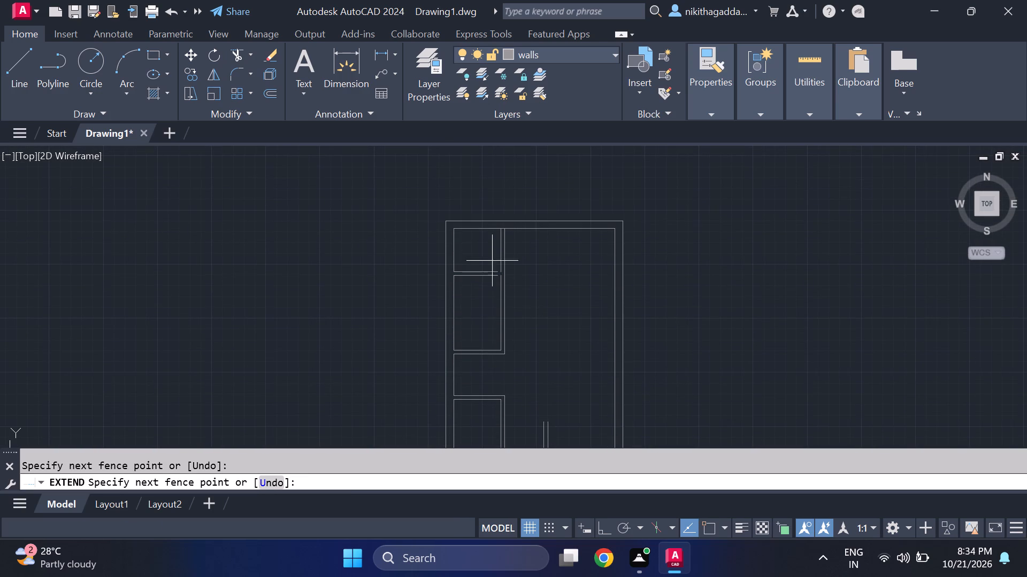
drag(492, 262, 486, 329)
scroll(532, 296, down, 1)
middle_drag(534, 325, 501, 200)
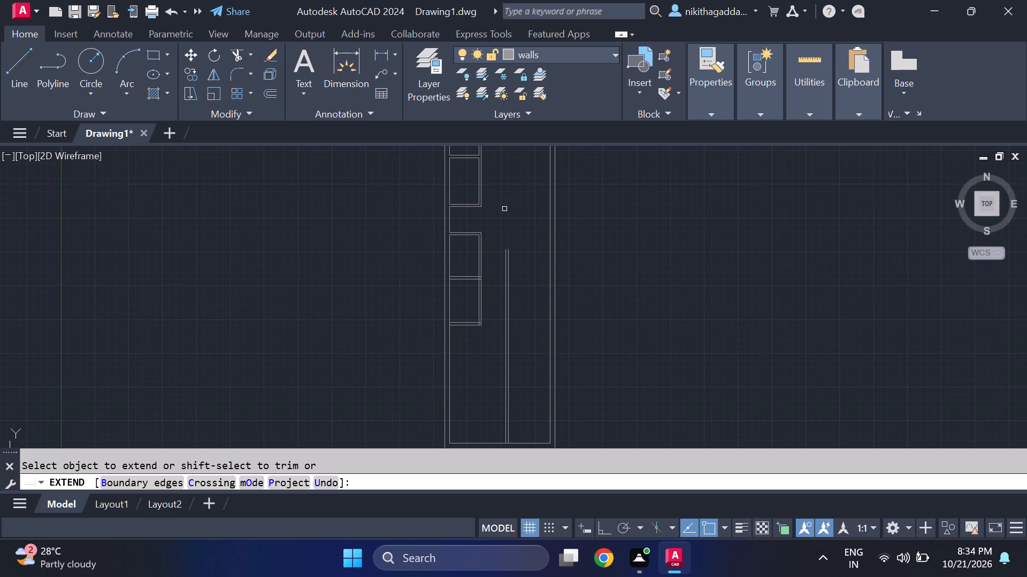
key(Escape)
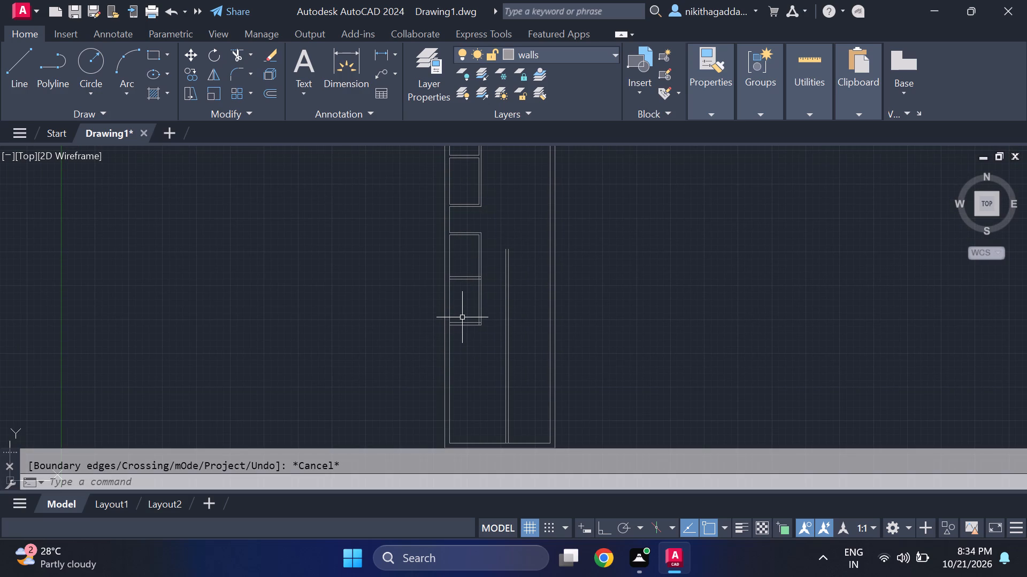
Erase both lines of the fifth, southernmost west-side horizontal partition.
middle_drag(465, 341, 465, 334)
scroll(462, 321, up, 2)
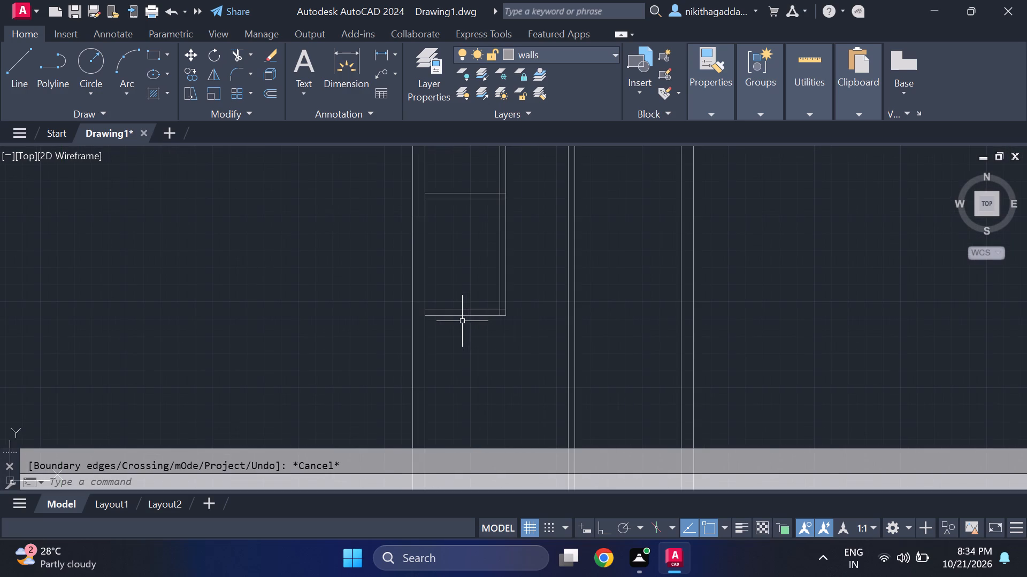
scroll(462, 321, up, 1)
click(461, 293)
click(442, 332)
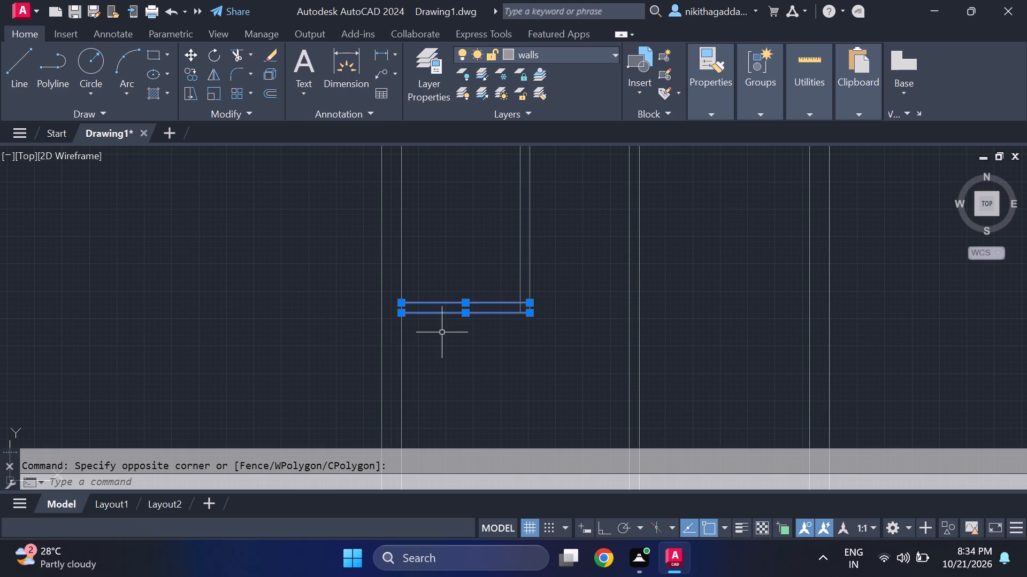
key(BackSpace)
key(Delete)
Measure the clear depth of the west-side room between the third and fourth horizontal partitions.
scroll(446, 326, down, 3)
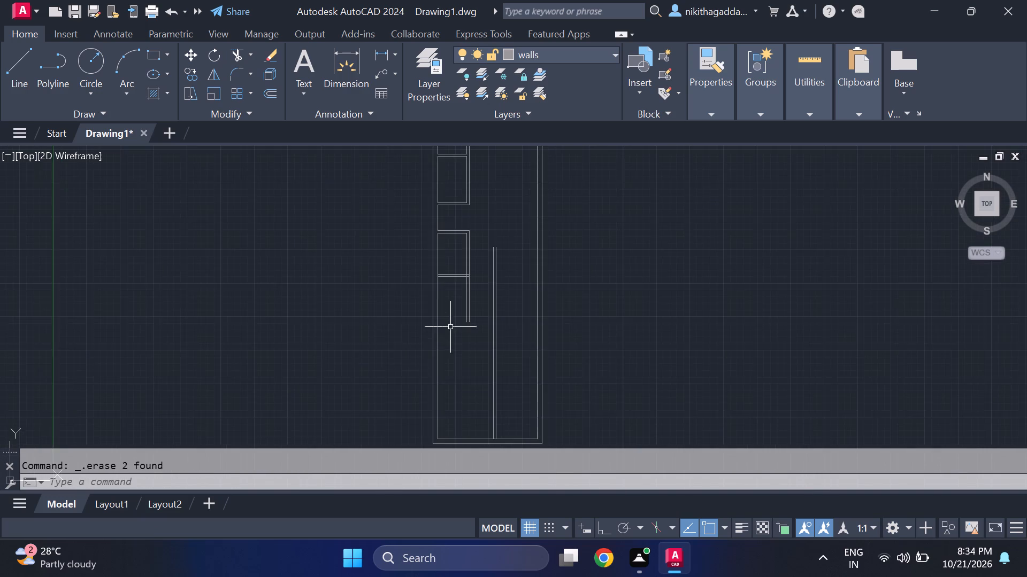
scroll(451, 327, up, 2)
key(o)
key(Escape)
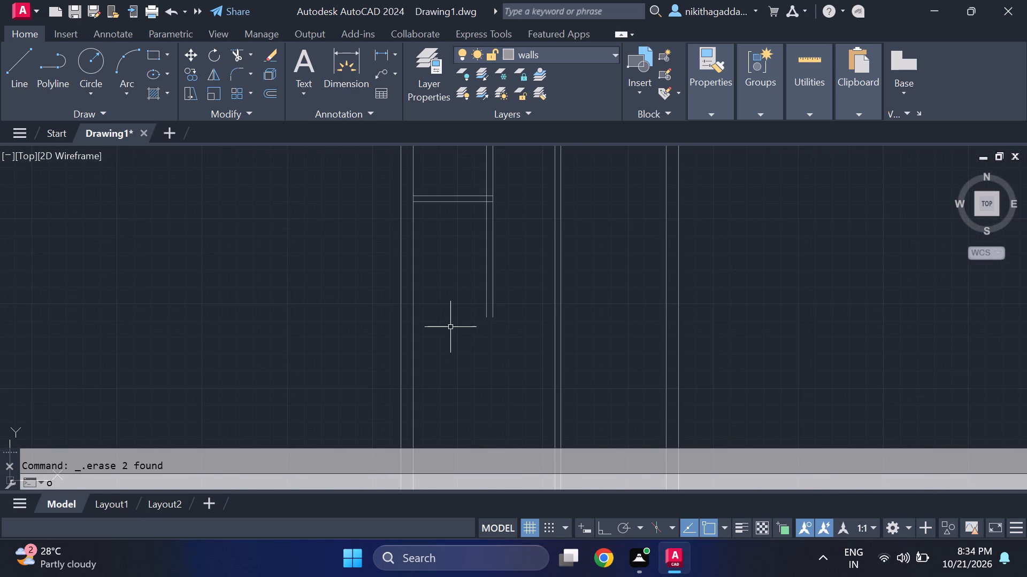
scroll(451, 328, down, 3)
scroll(453, 311, up, 3)
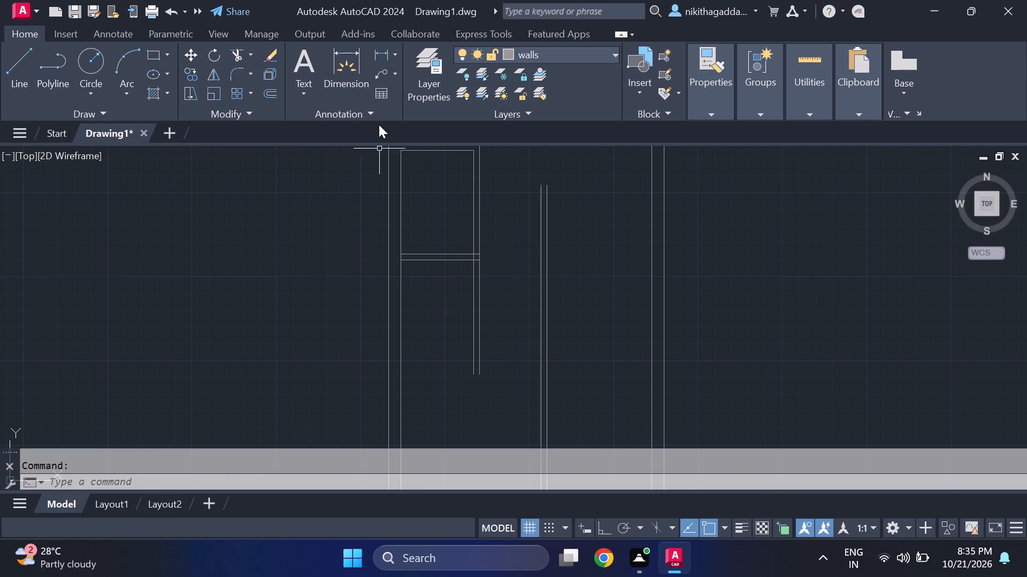
click(383, 50)
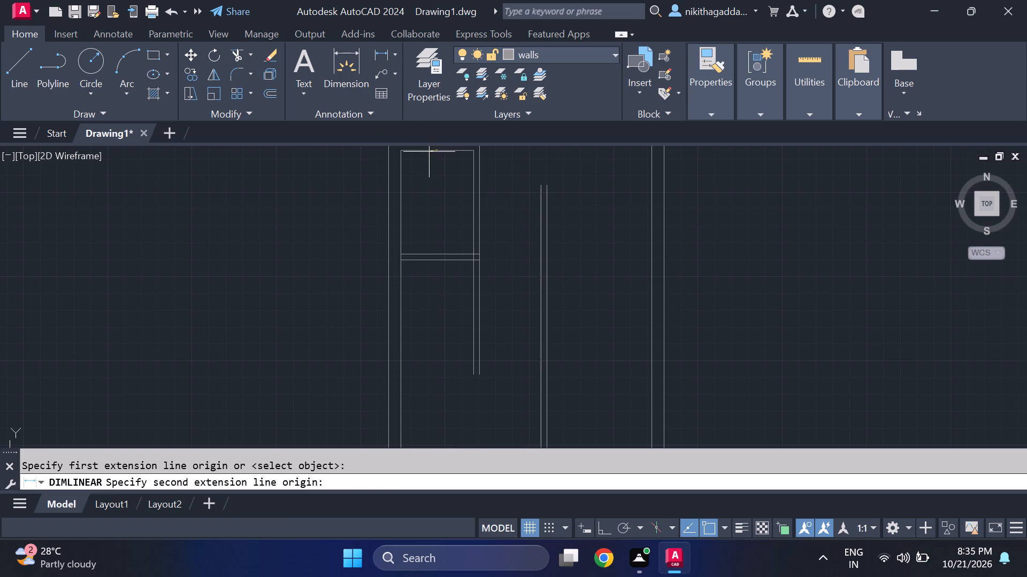
click(429, 152)
click(435, 252)
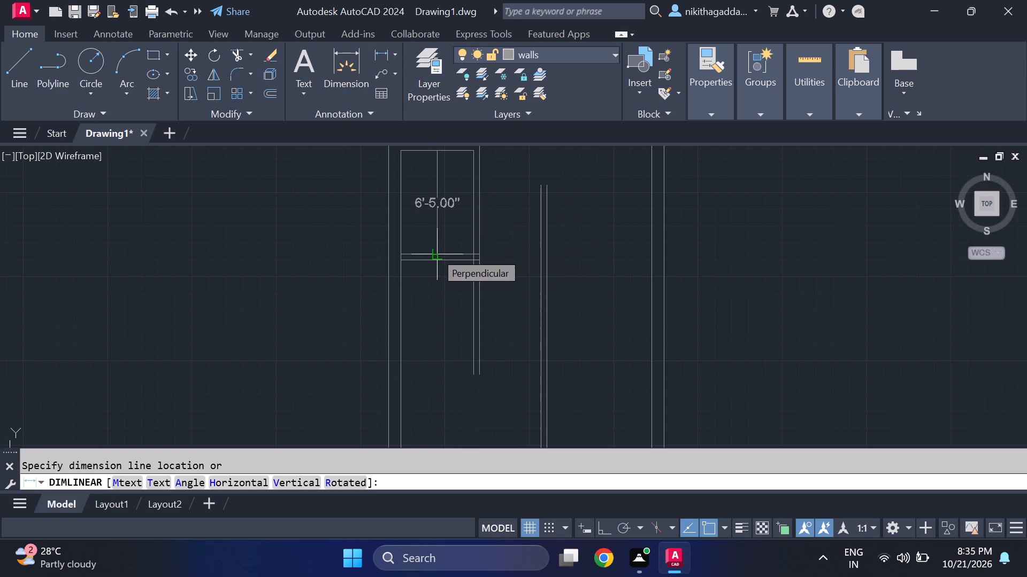
key(Escape)
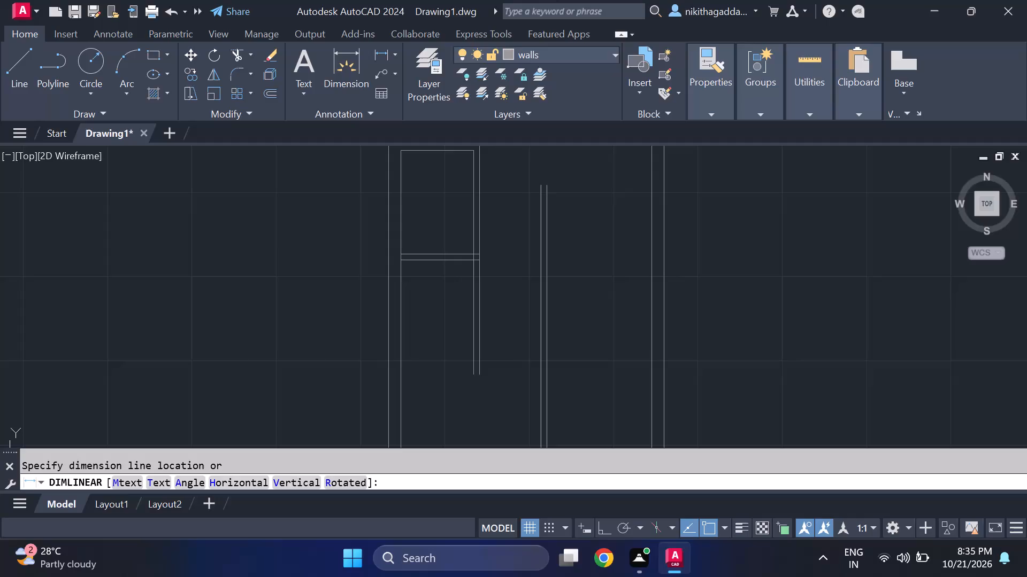
Offset the lower line of the fourth west-side horizontal partition 90" south.
scroll(434, 247, down, 2)
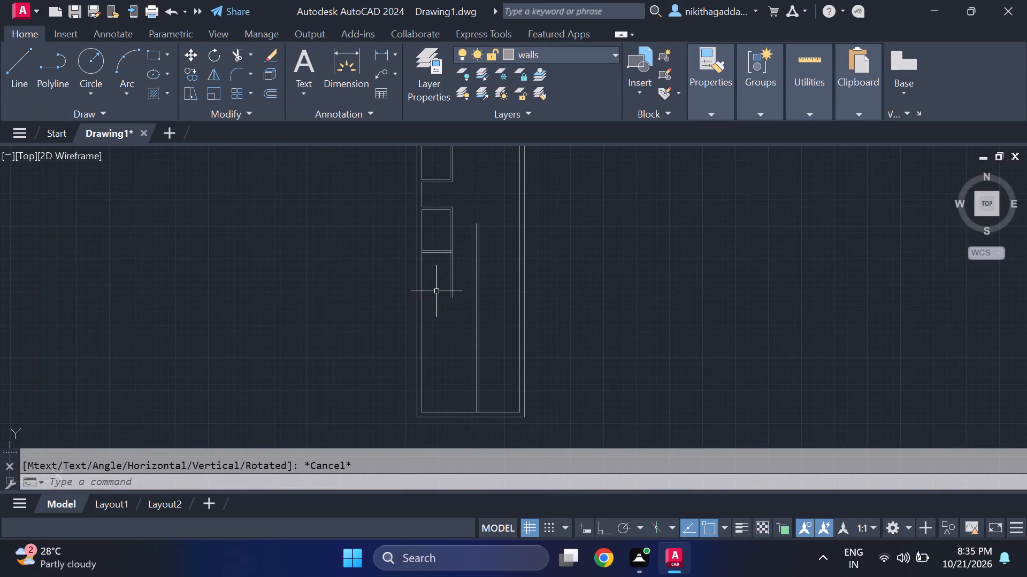
middle_drag(436, 292, 424, 263)
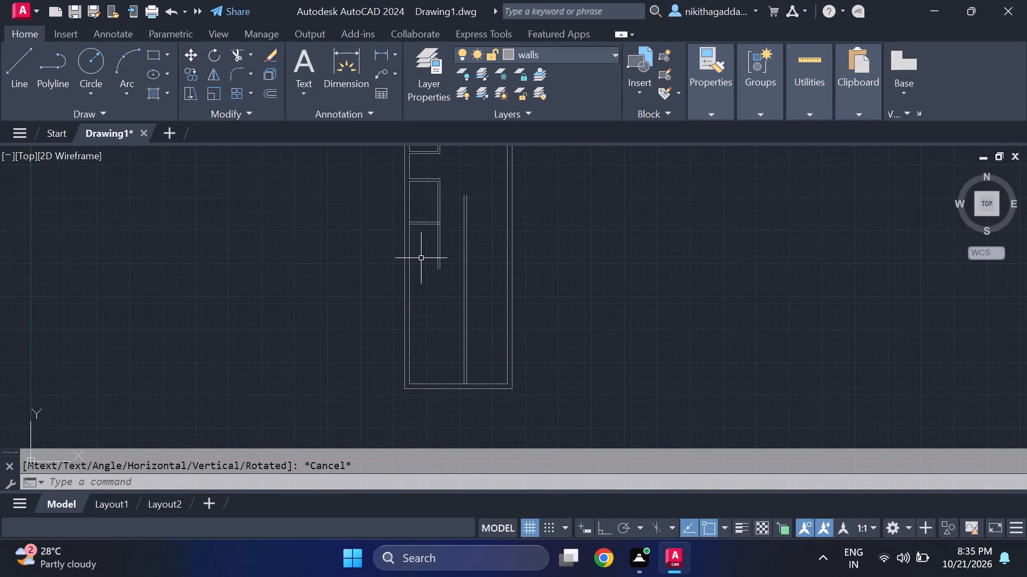
text(of)
key(Return)
text(90")
key(Return)
scroll(421, 257, up, 1)
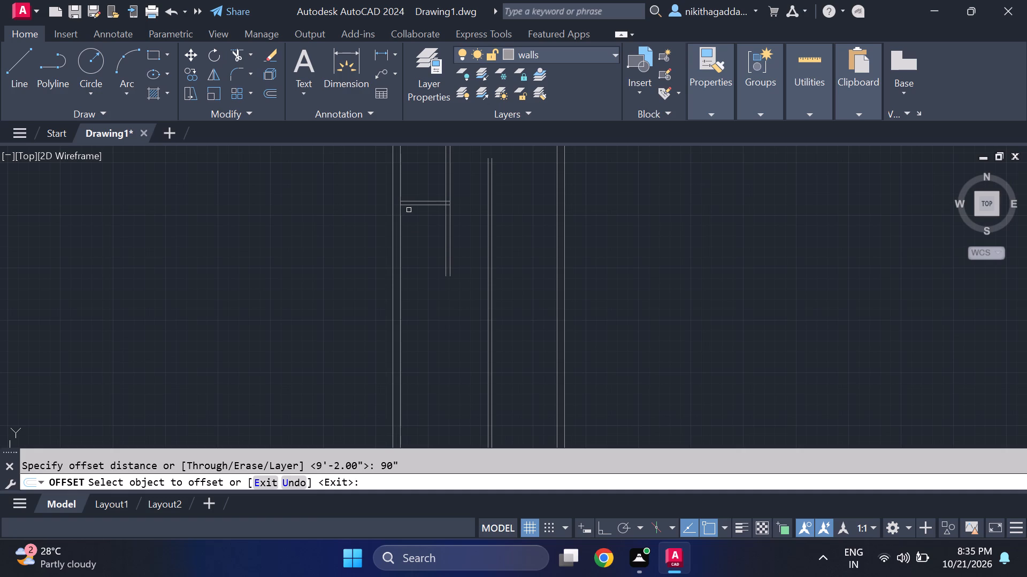
click(416, 206)
click(428, 326)
scroll(434, 325, down, 1)
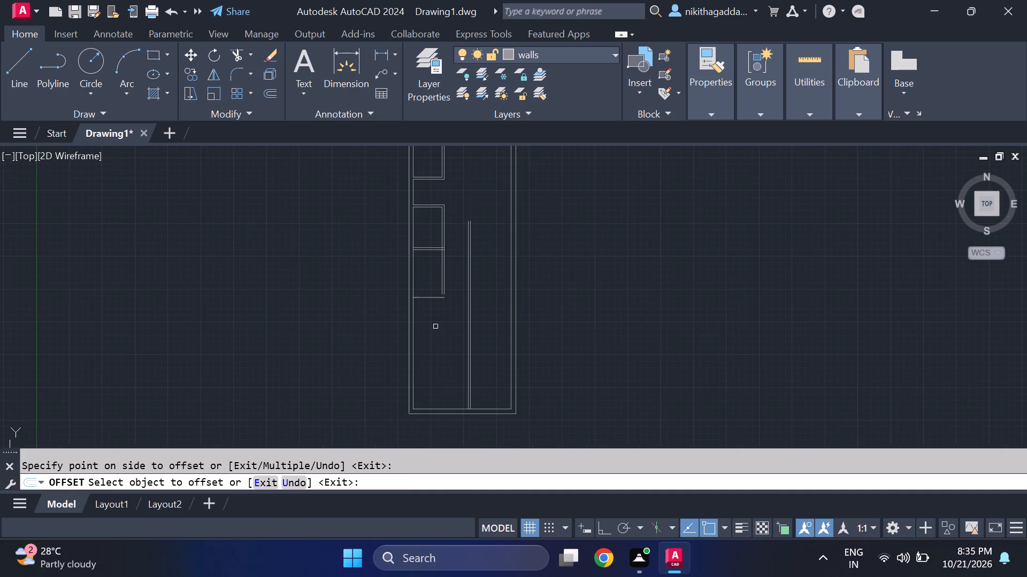
middle_drag(437, 334, 431, 315)
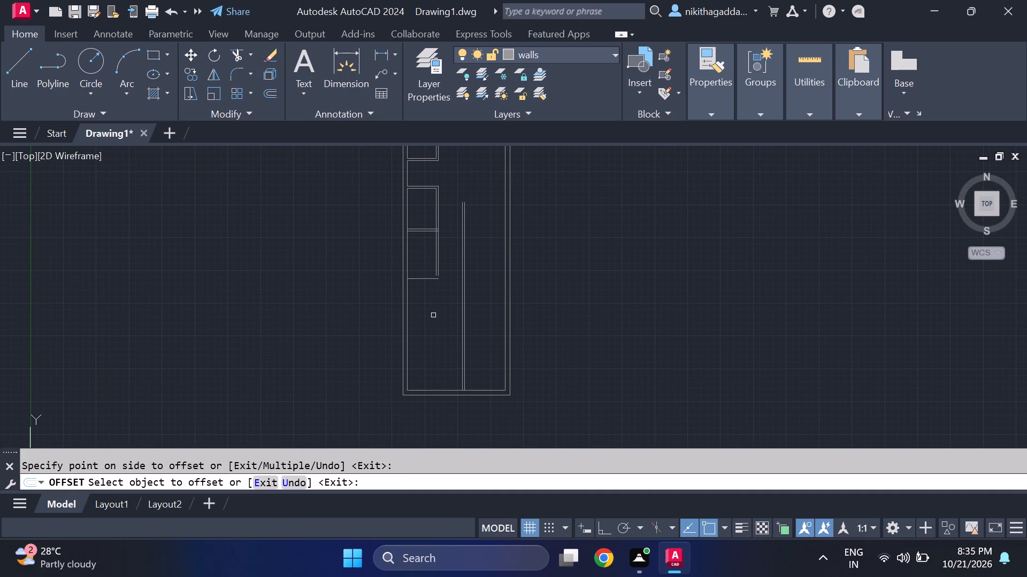
Offset the new fifth west-side horizontal partition line 4.5" south to give the partition its thickness.
key(Escape)
key(e)
key(Escape)
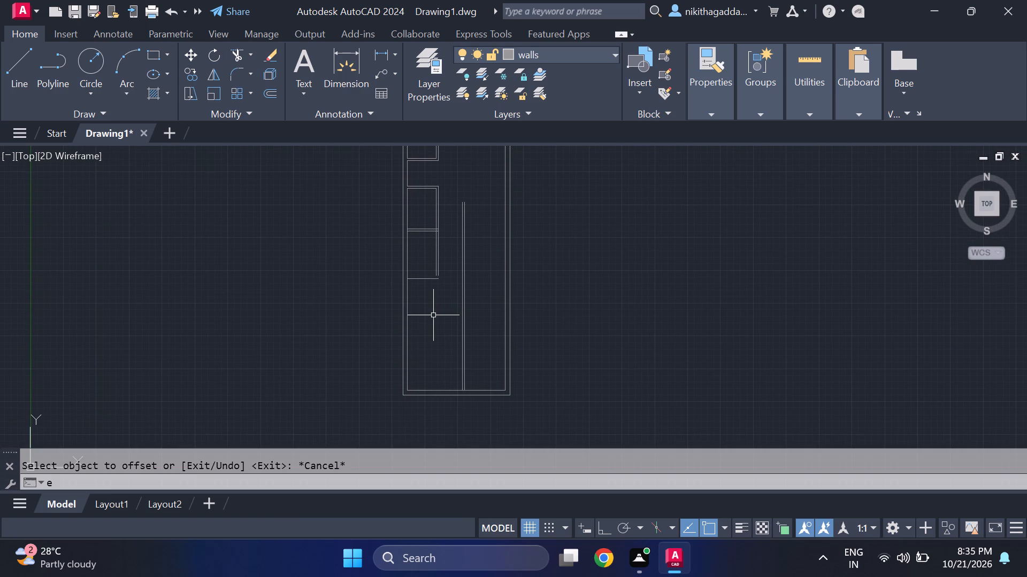
text(of)
key(Return)
text(4.5")
key(Return)
scroll(427, 310, up, 2)
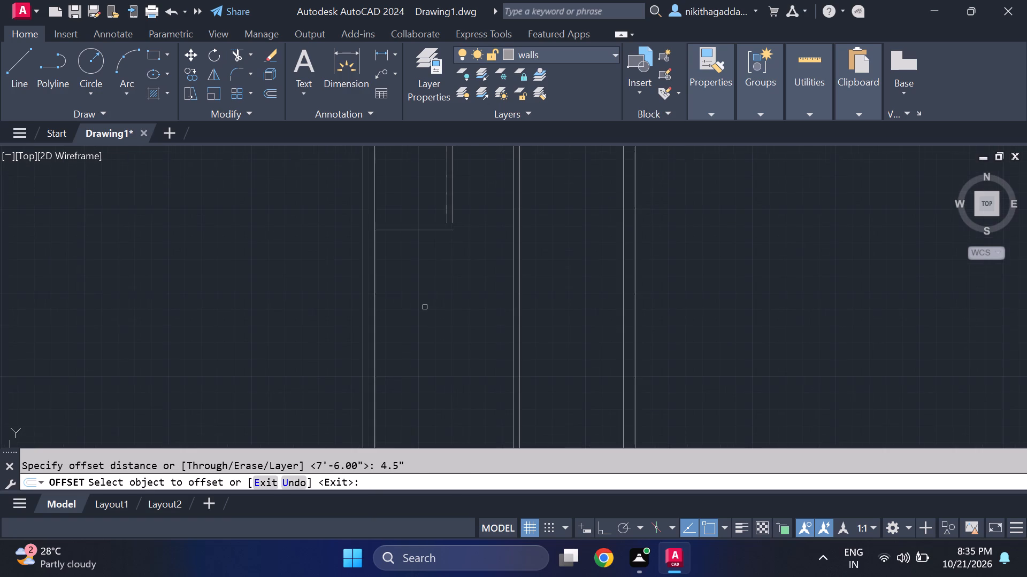
click(424, 231)
click(424, 315)
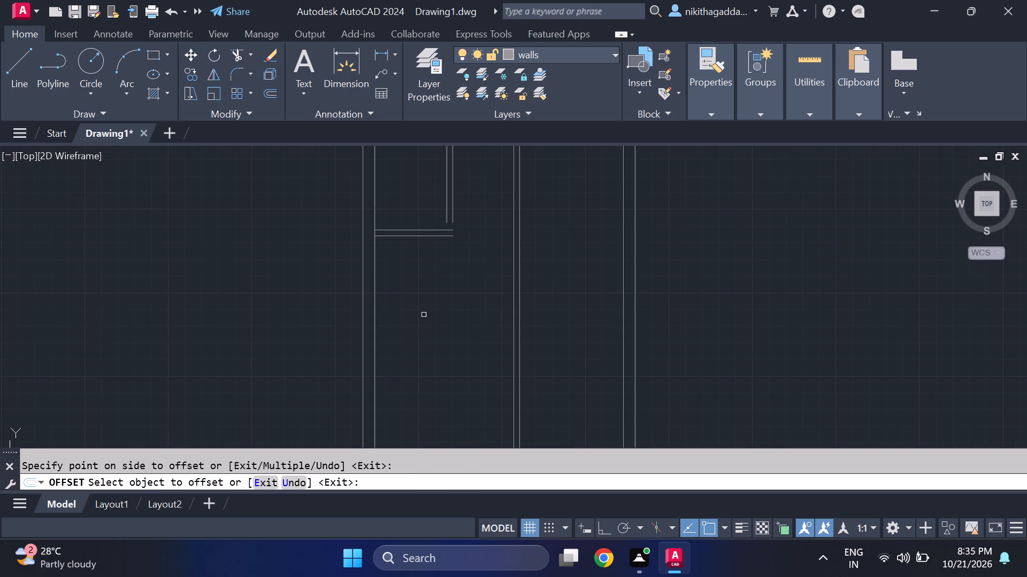
key(Escape)
Extend both lines of the west-side rooms' vertical partition south through the new fifth horizontal partition.
text(ex)
key(Return)
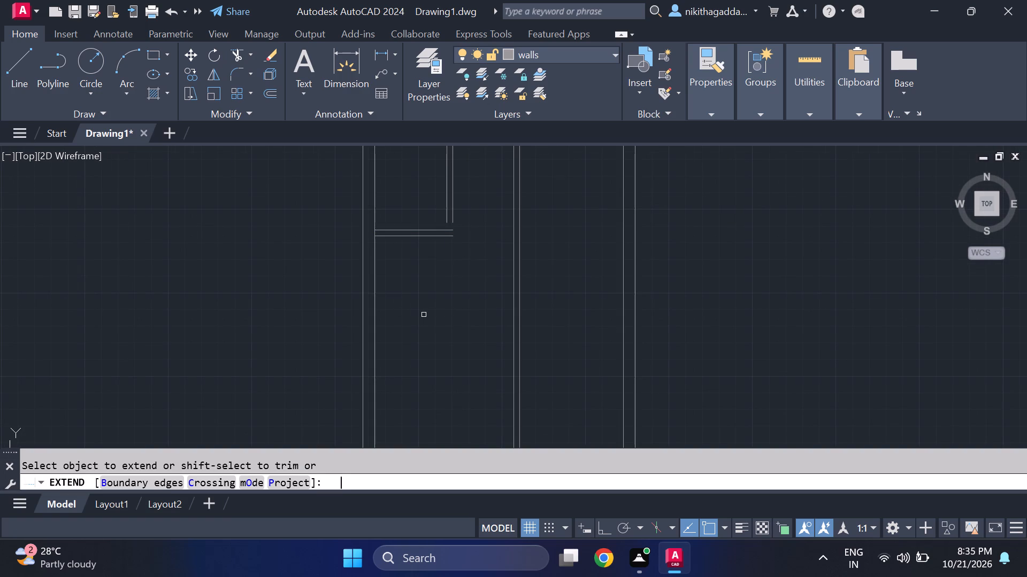
drag(469, 201, 425, 215)
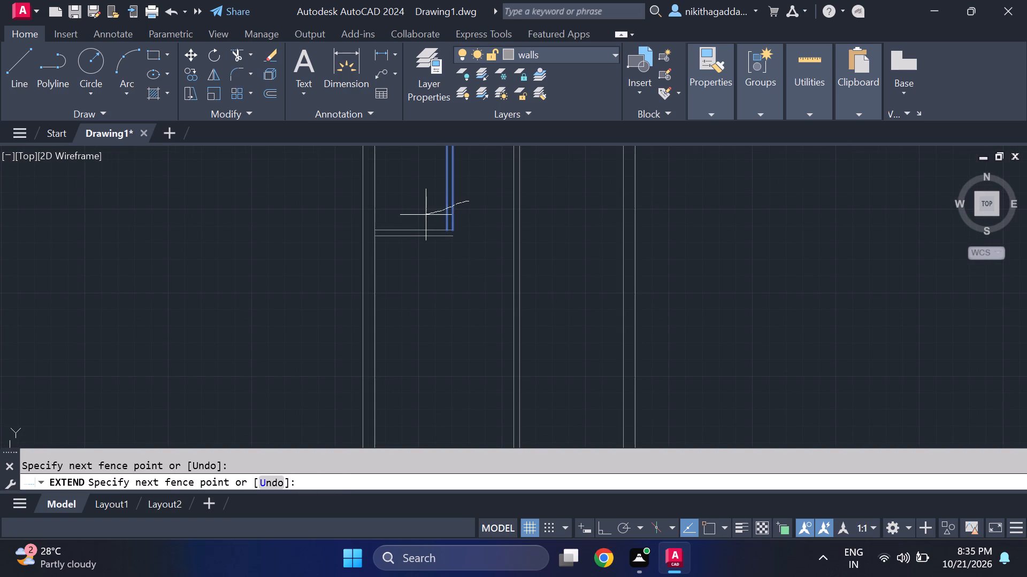
drag(425, 215, 425, 215)
drag(464, 204, 431, 216)
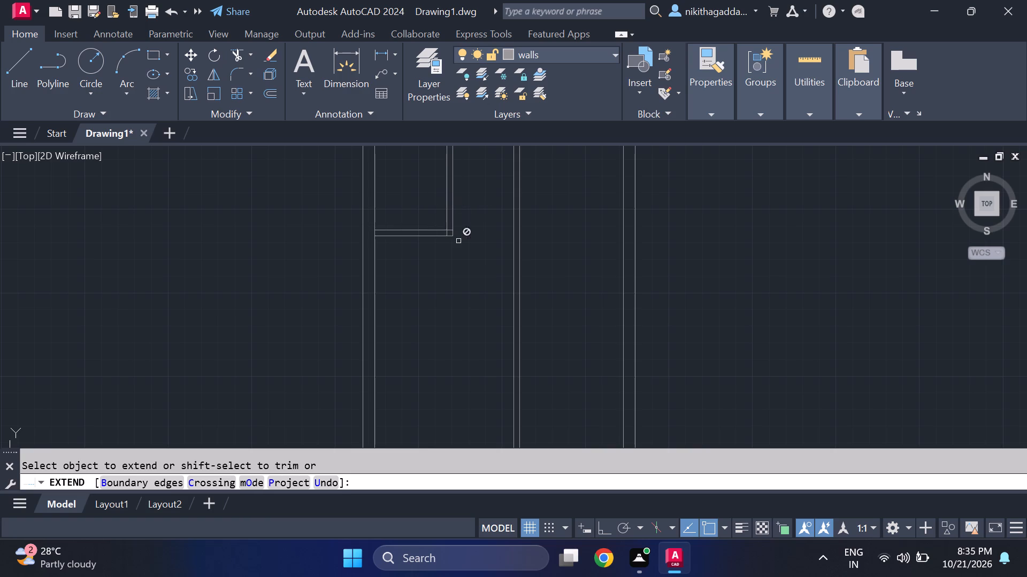
scroll(461, 253, down, 3)
scroll(449, 278, up, 2)
key(Escape)
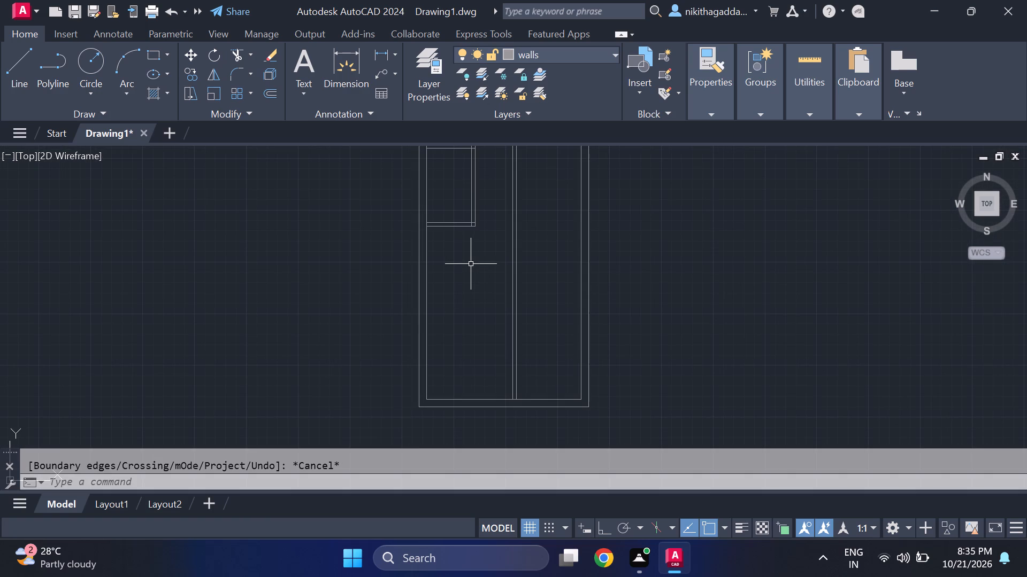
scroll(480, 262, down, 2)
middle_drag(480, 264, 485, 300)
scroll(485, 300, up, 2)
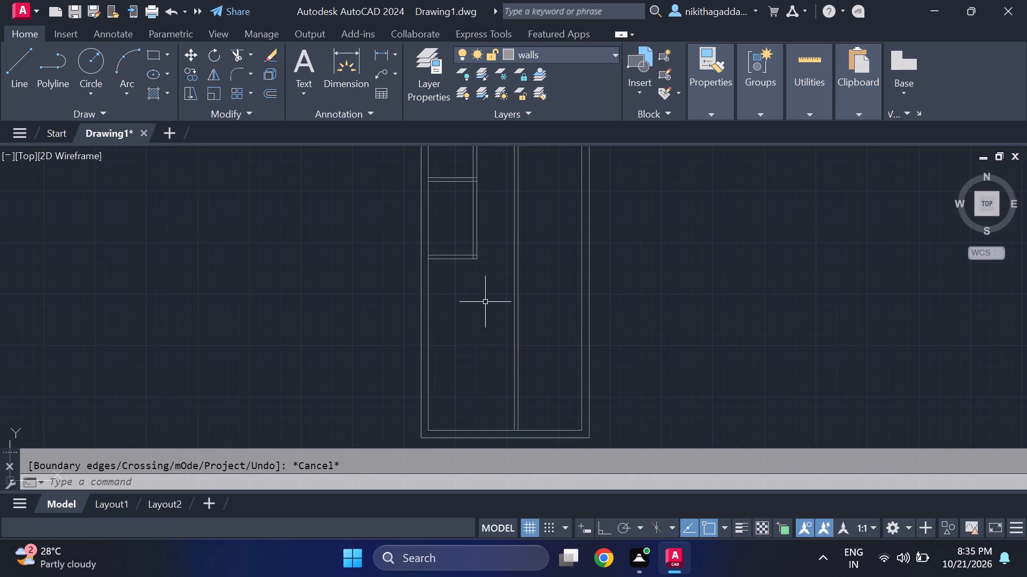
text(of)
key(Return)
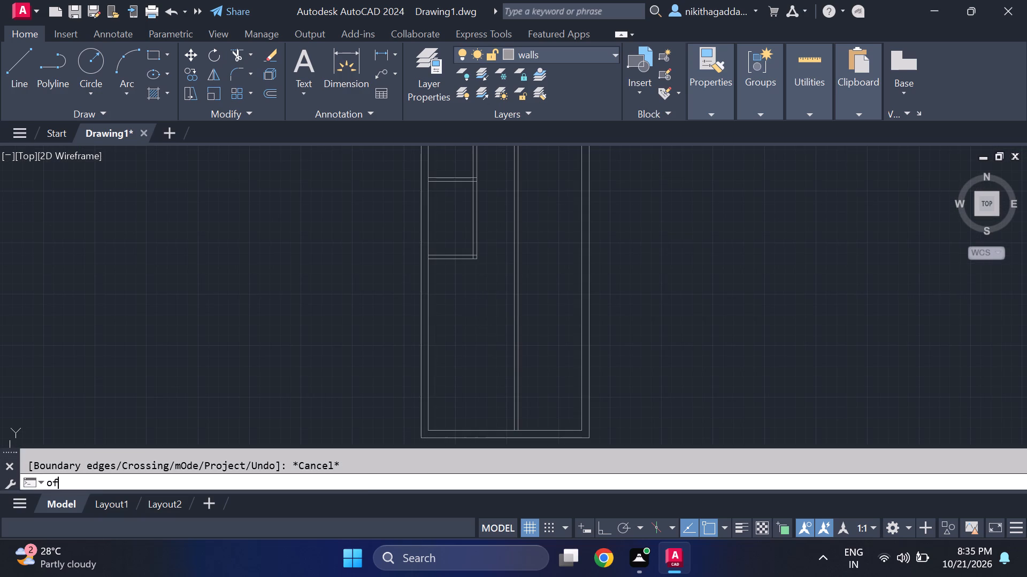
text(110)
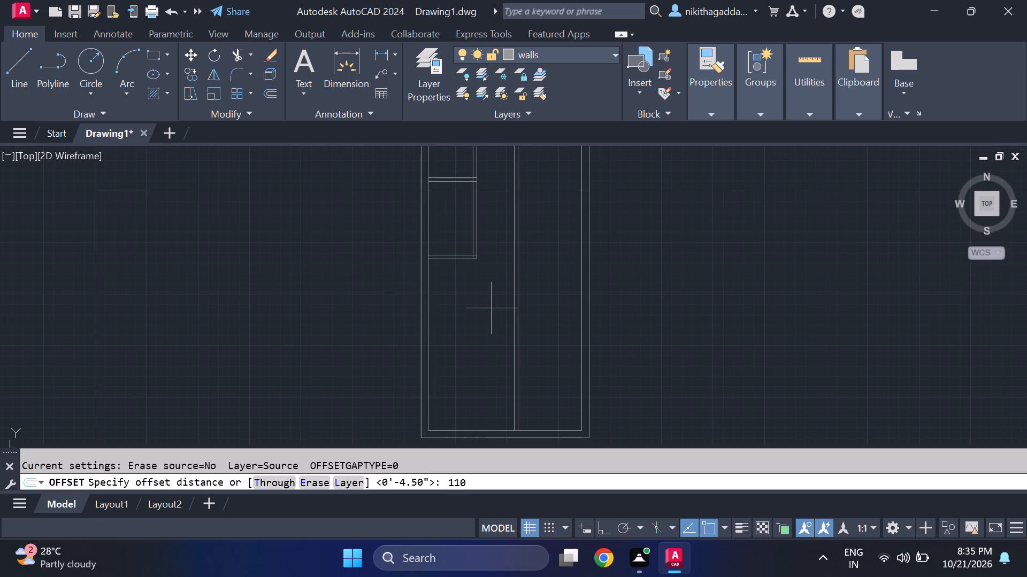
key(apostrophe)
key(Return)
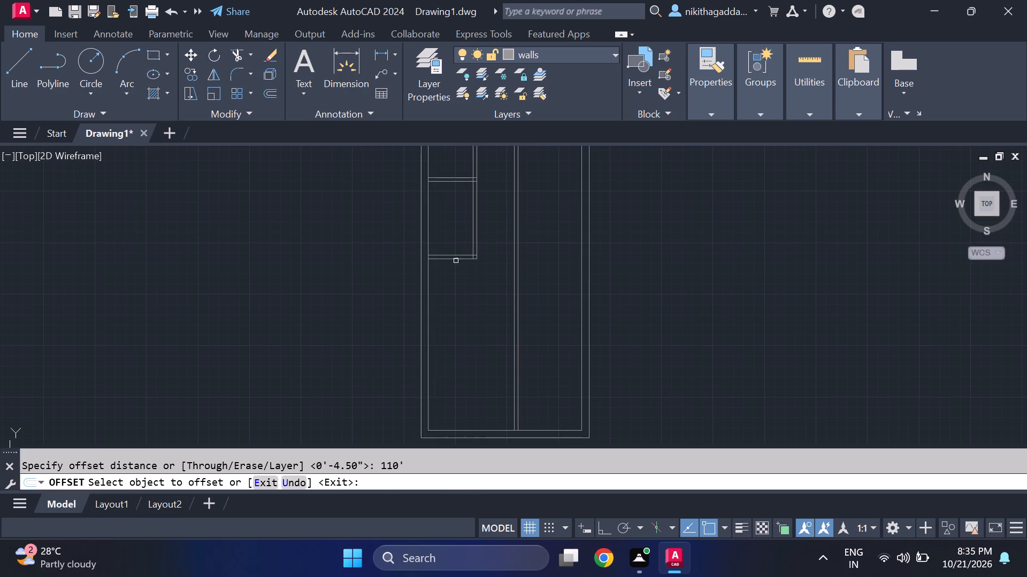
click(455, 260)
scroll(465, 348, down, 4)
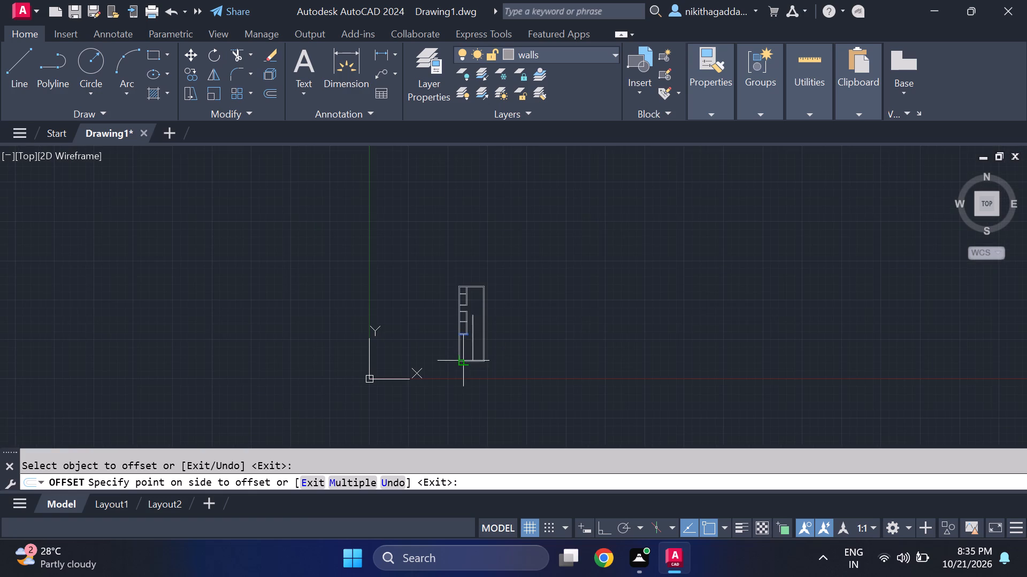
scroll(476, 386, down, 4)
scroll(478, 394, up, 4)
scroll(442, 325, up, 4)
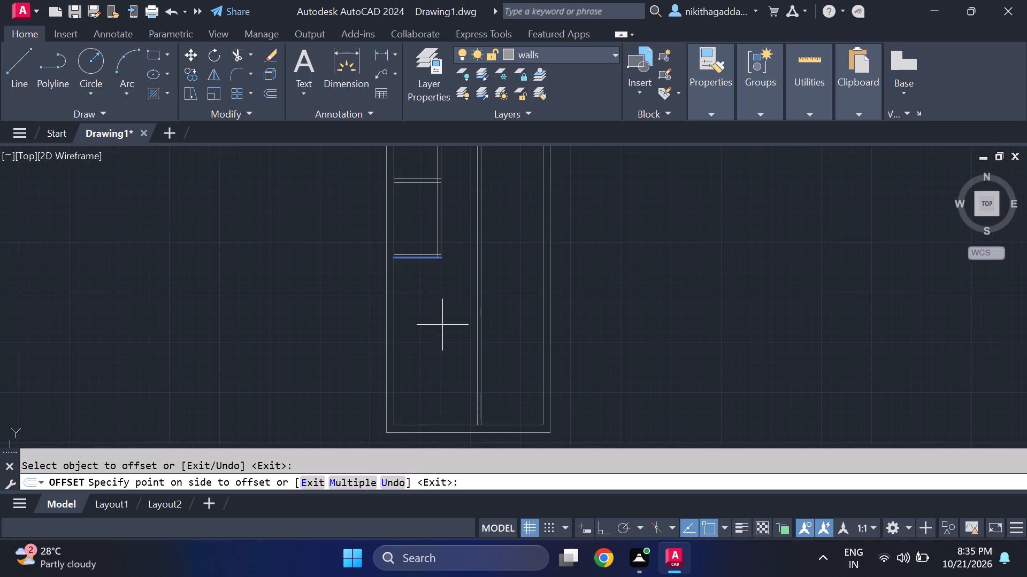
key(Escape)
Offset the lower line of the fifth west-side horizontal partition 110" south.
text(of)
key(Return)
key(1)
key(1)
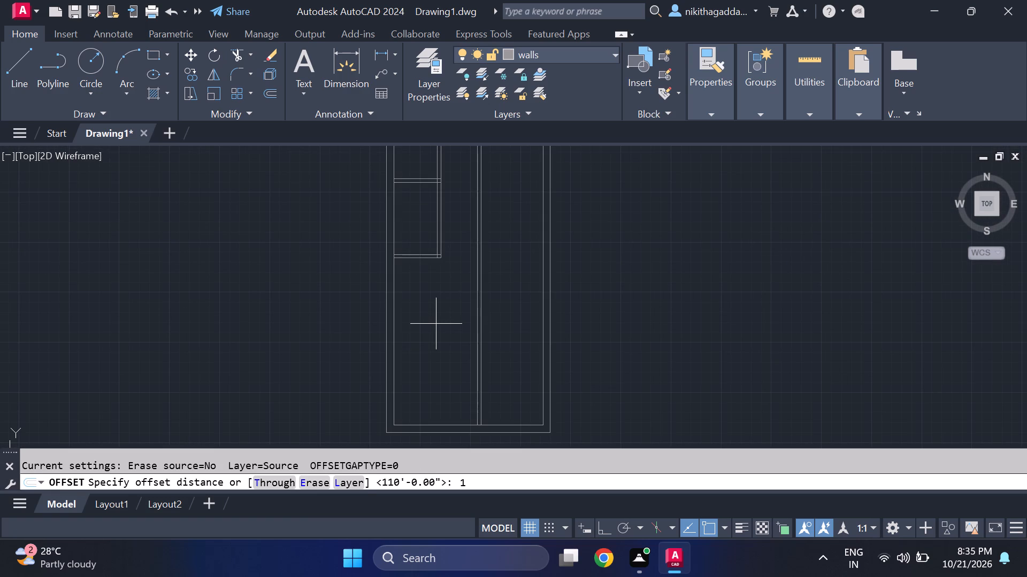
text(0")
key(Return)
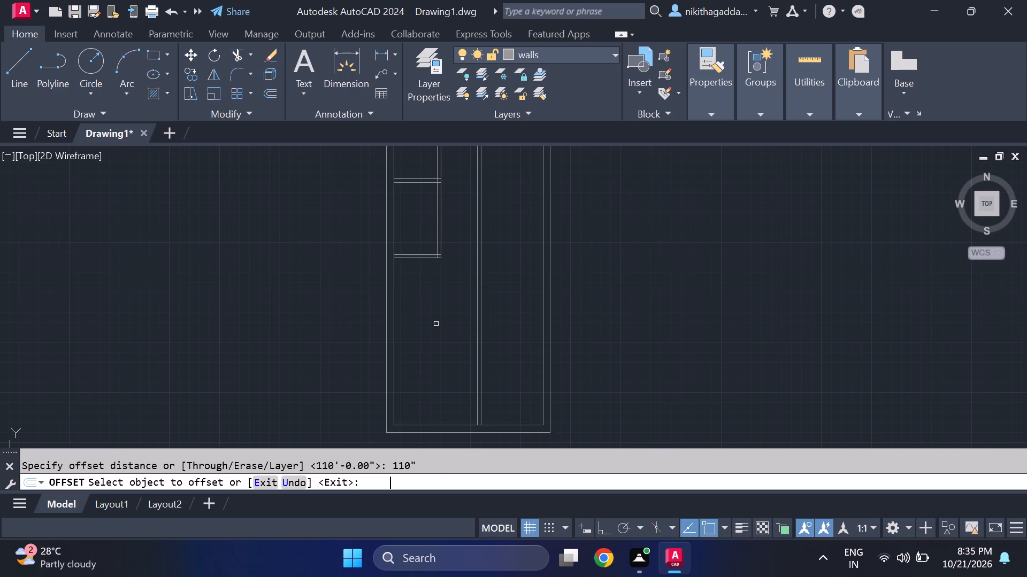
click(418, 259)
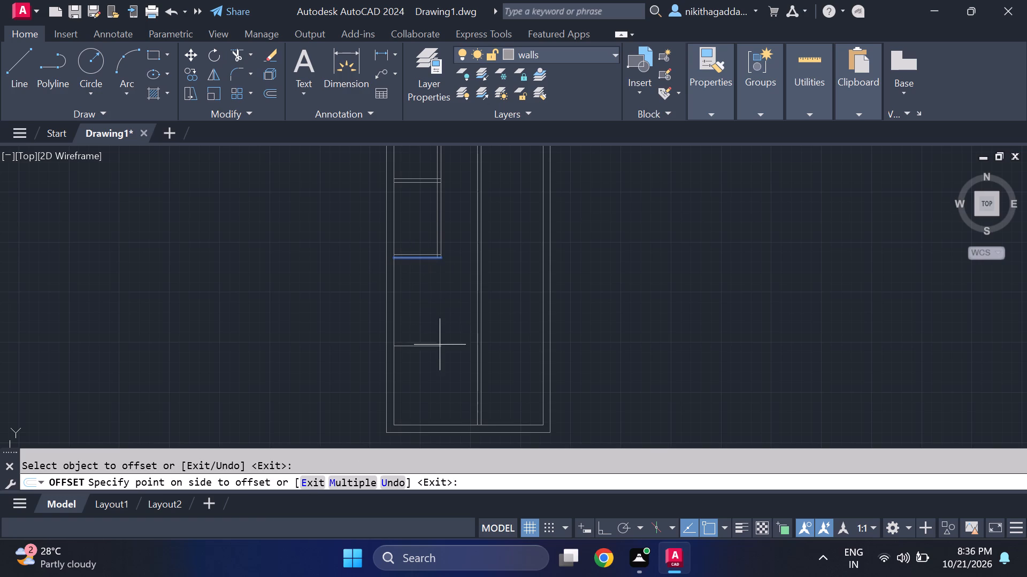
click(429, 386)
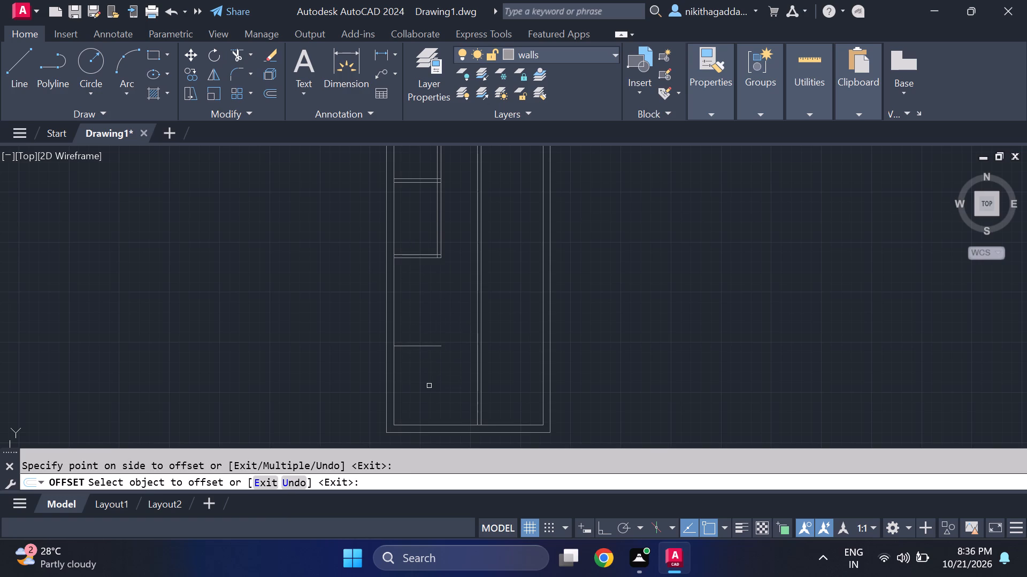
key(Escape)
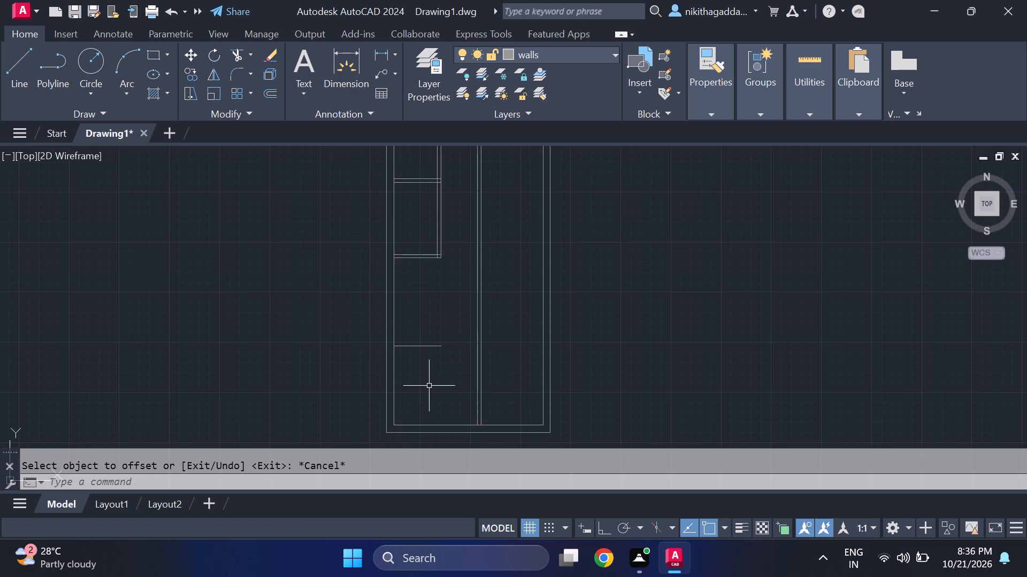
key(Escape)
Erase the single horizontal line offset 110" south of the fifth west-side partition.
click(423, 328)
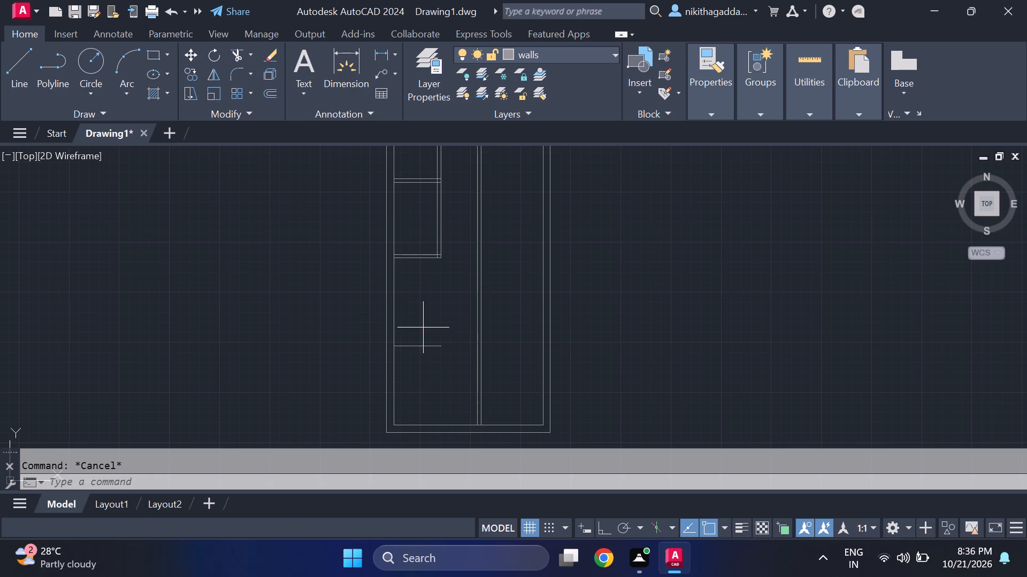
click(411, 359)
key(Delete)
Draw an orthogonal horizontal line about 8' long near the plan's south end, from the west wall's inner face to the long central partition.
key(l)
key(Return)
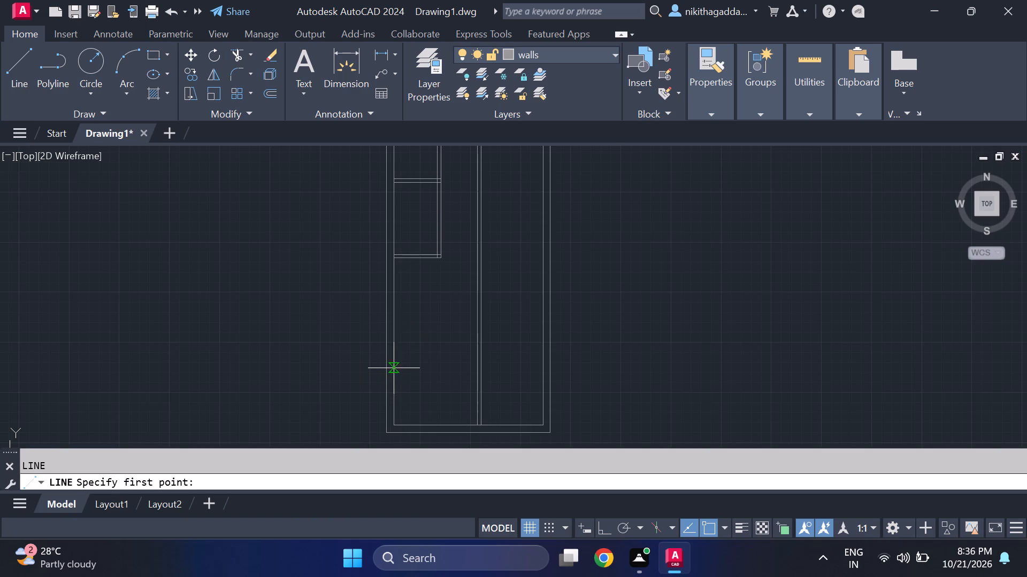
click(392, 381)
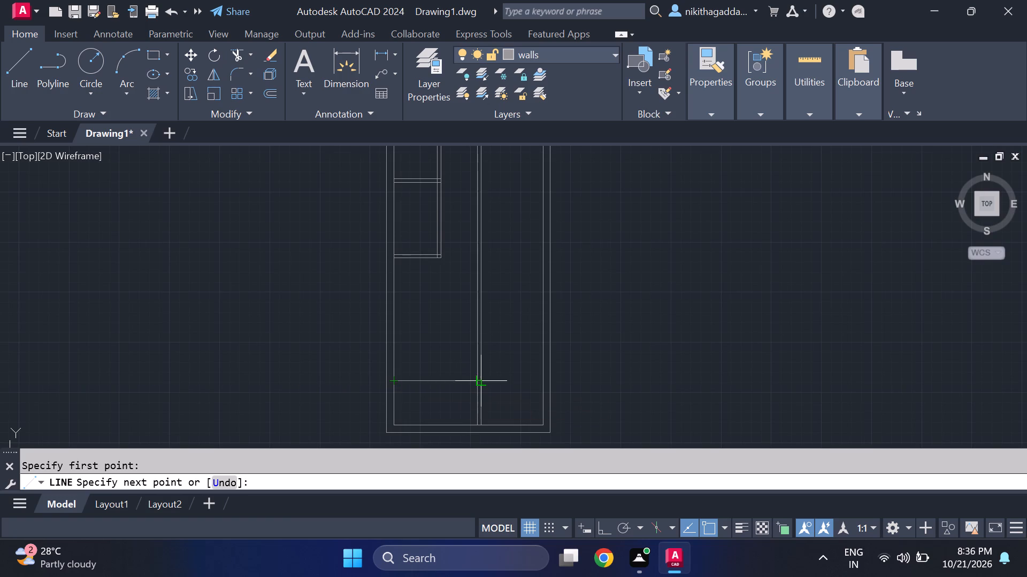
scroll(470, 375, up, 1)
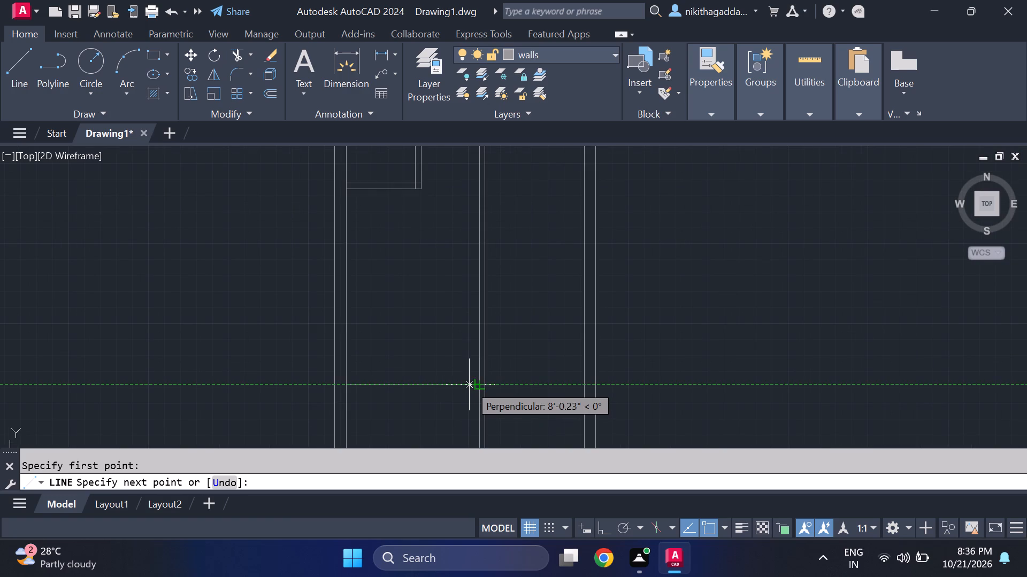
key(F8)
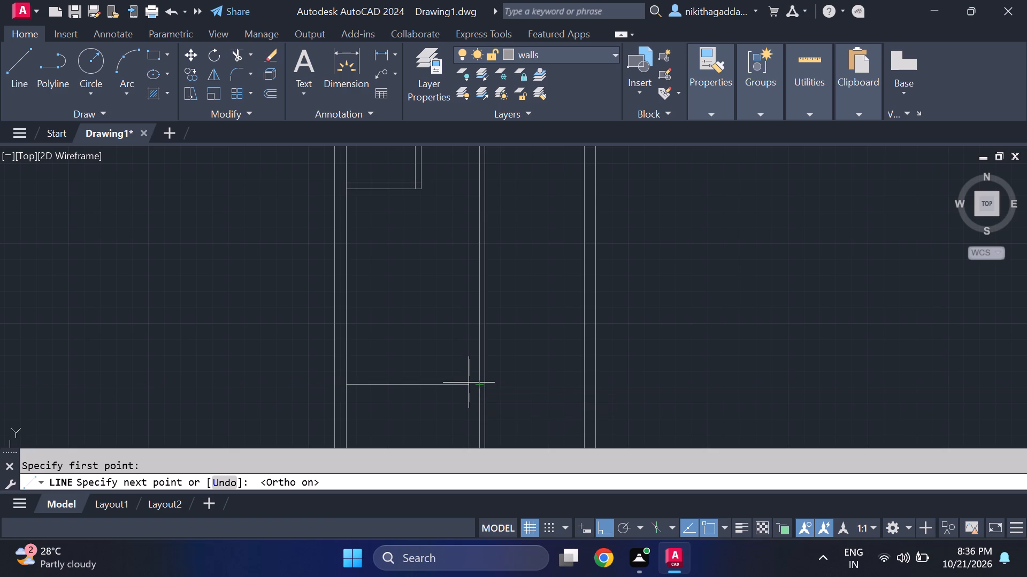
click(479, 386)
key(Escape)
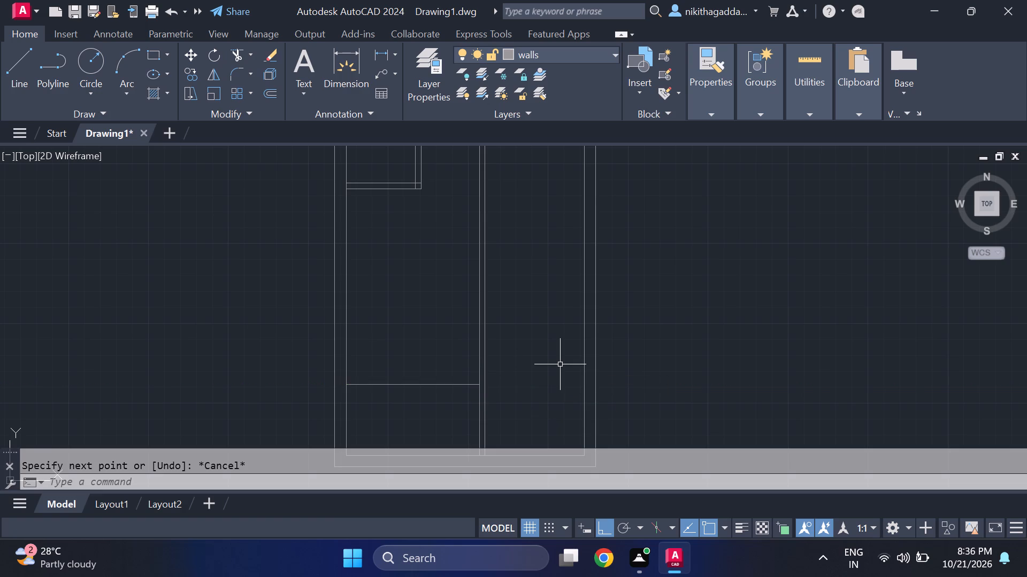
Offset the new southern horizontal line 4.5" south to form a partition wall.
text(of)
key(Return)
text(4.5)
key(shift+quotedbl)
key(Return)
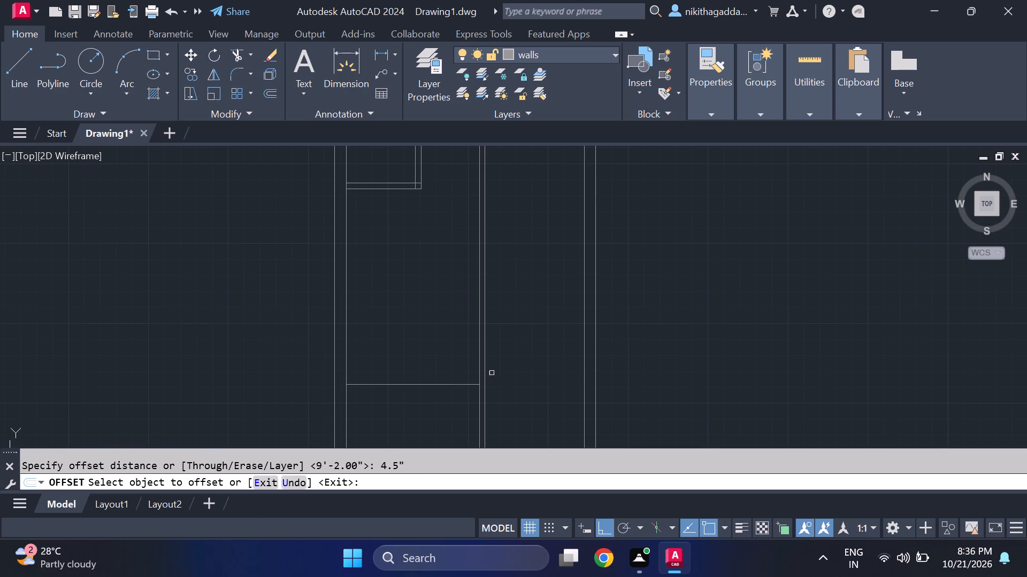
click(457, 384)
click(453, 418)
middle_drag(453, 414, 413, 299)
scroll(451, 410, up, 1)
scroll(413, 299, down, 3)
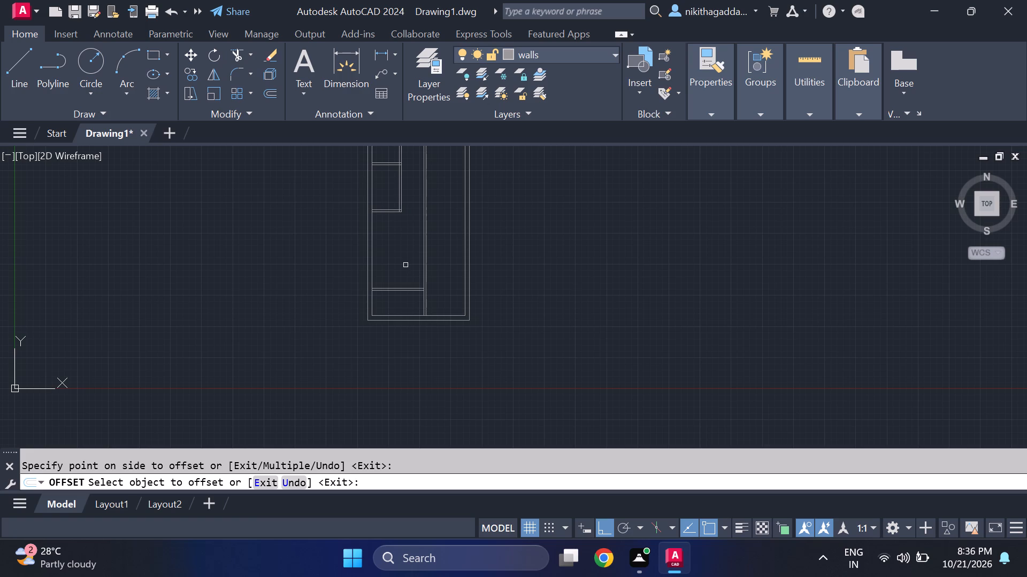
key(Escape)
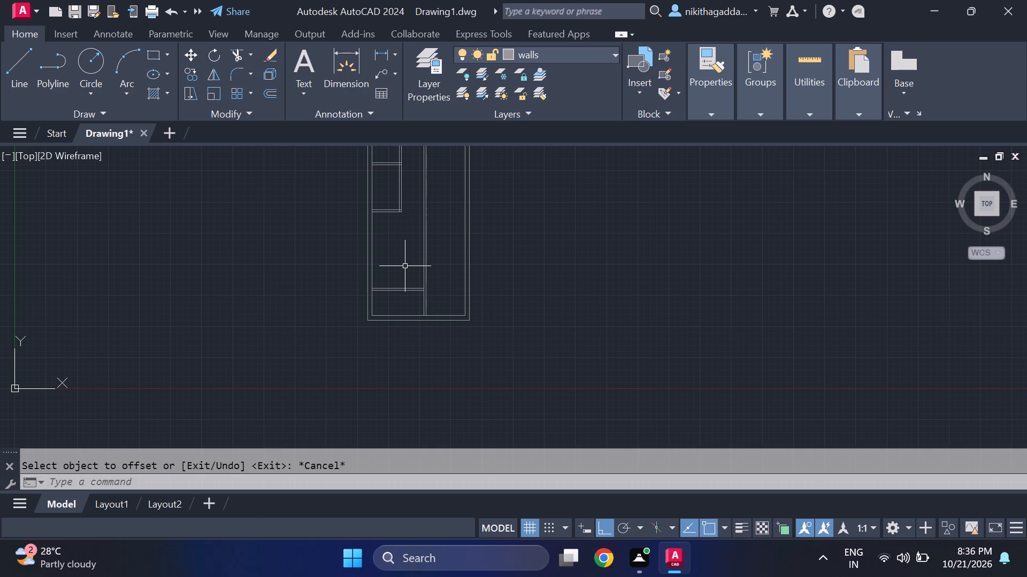
Extend the lower line of the southern horizontal partition east to the far face of the long central partition.
middle_drag(405, 268, 405, 290)
scroll(405, 291, up, 2)
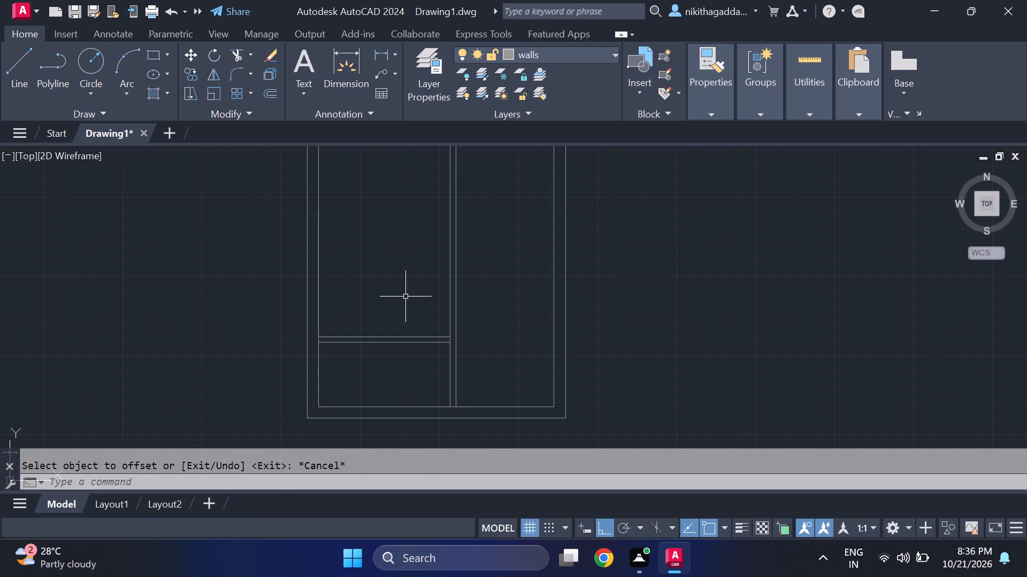
text(ex)
key(Return)
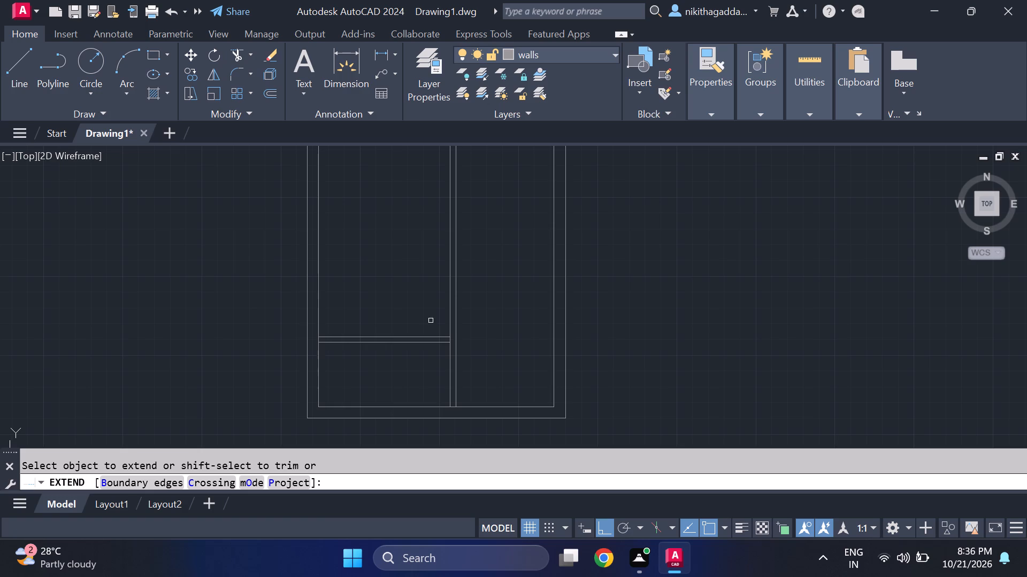
click(445, 344)
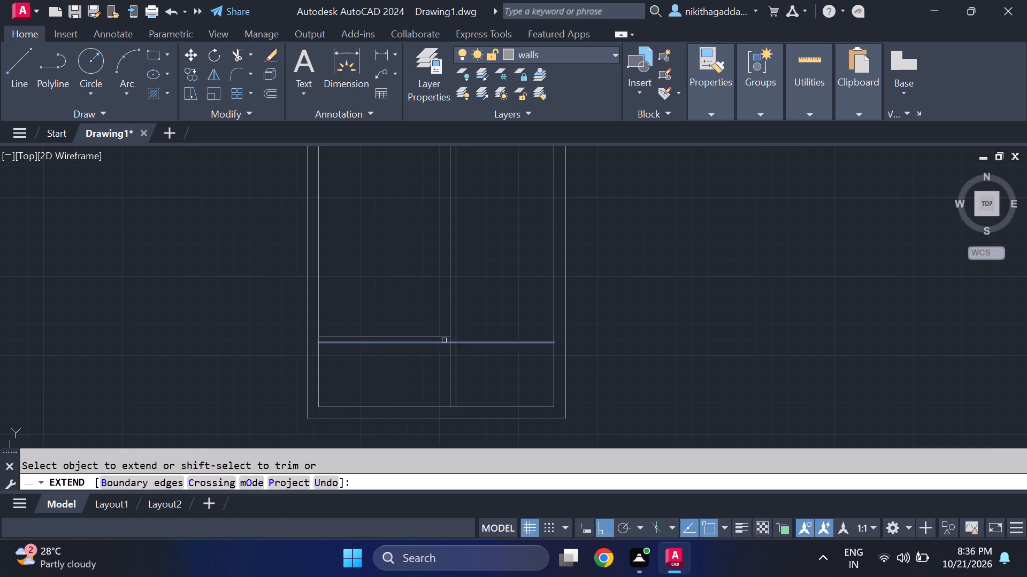
key(Escape)
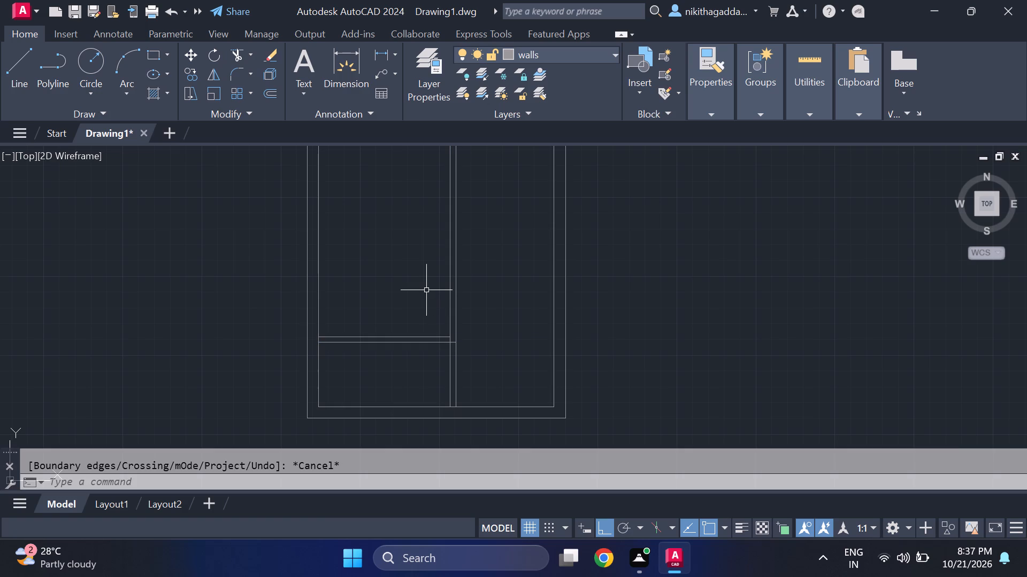
Measure the clear width between the west wall's inner face and the long central partition, just south of the fifth west-side partition.
scroll(431, 306, down, 3)
middle_drag(454, 239, 472, 331)
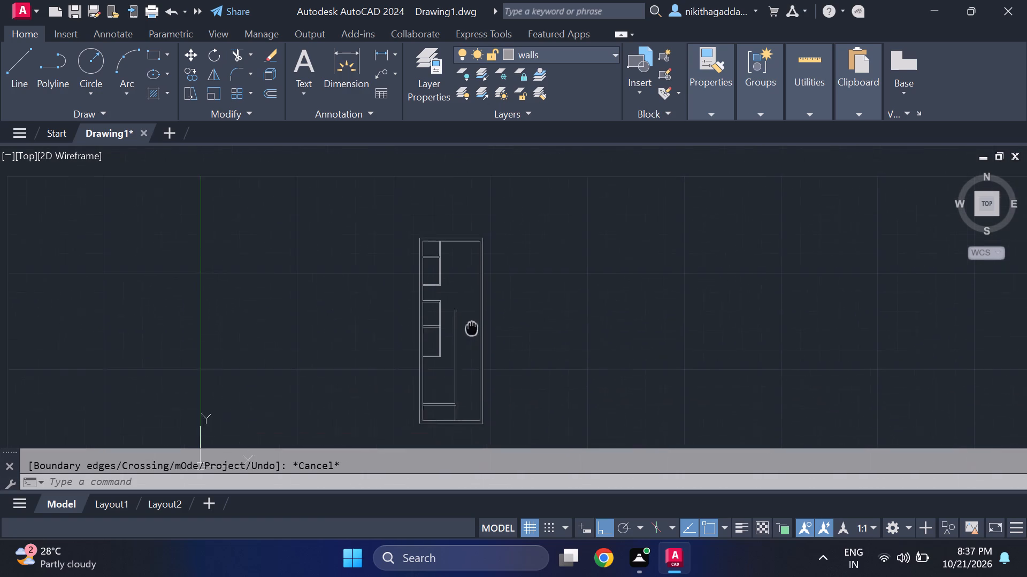
middle_drag(472, 331, 472, 335)
scroll(457, 314, up, 2)
scroll(459, 314, down, 2)
scroll(473, 373, up, 2)
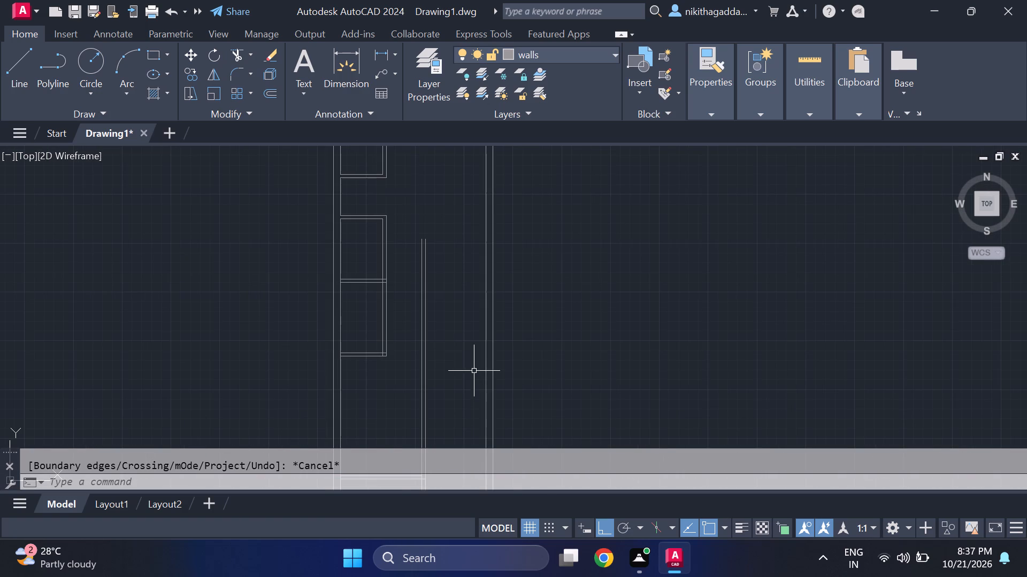
click(384, 59)
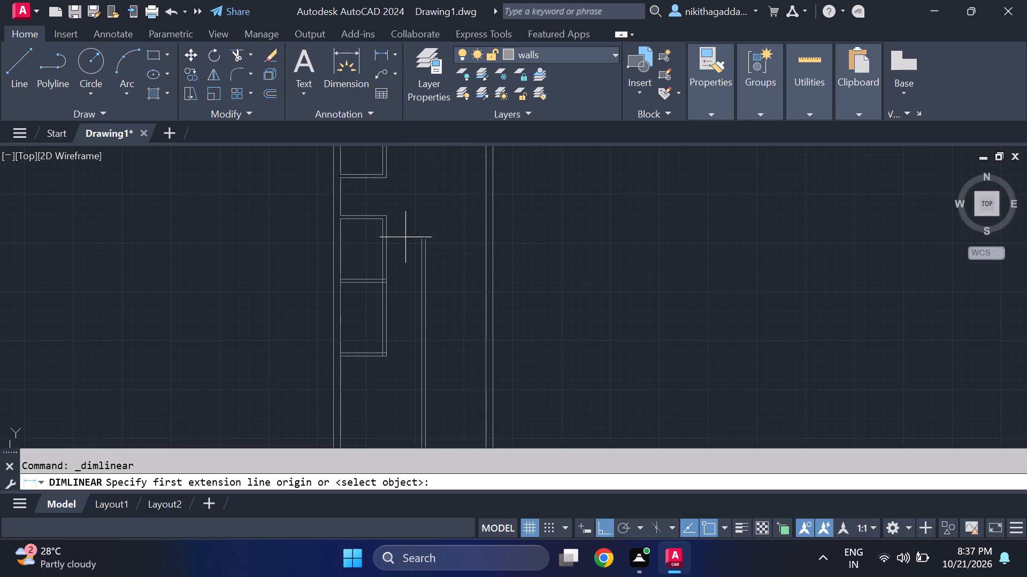
middle_drag(412, 275, 405, 176)
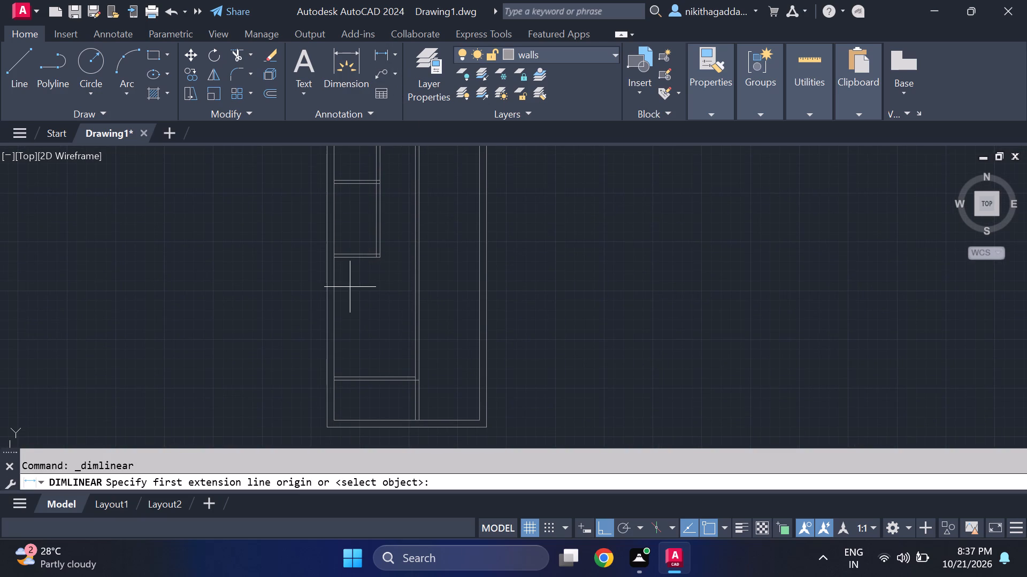
click(336, 299)
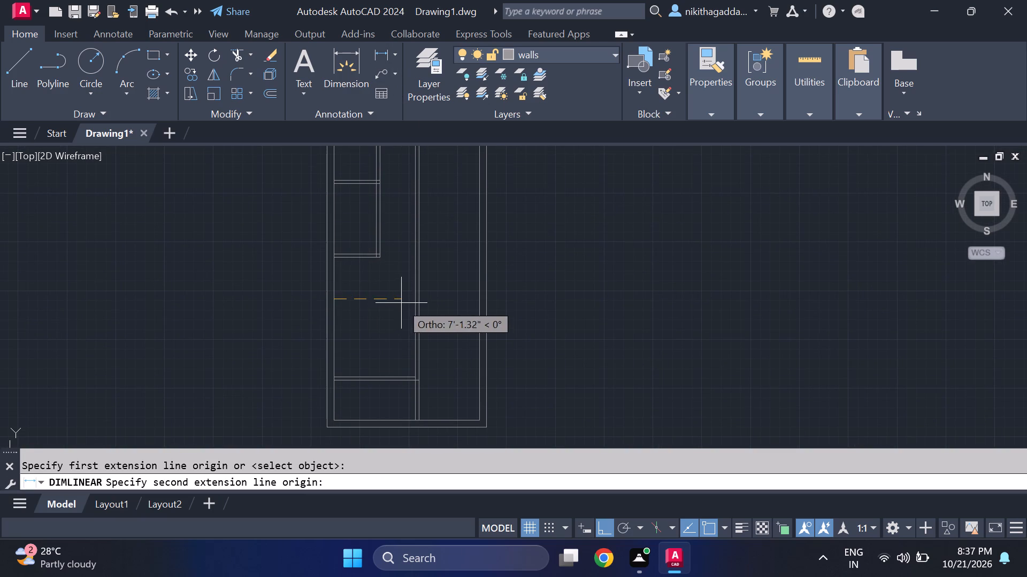
click(420, 297)
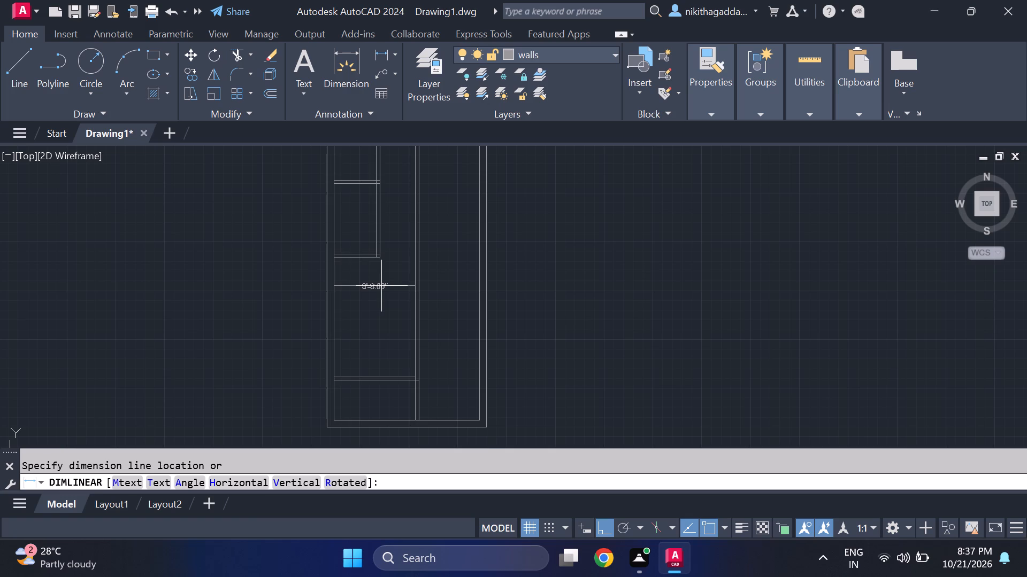
key(Escape)
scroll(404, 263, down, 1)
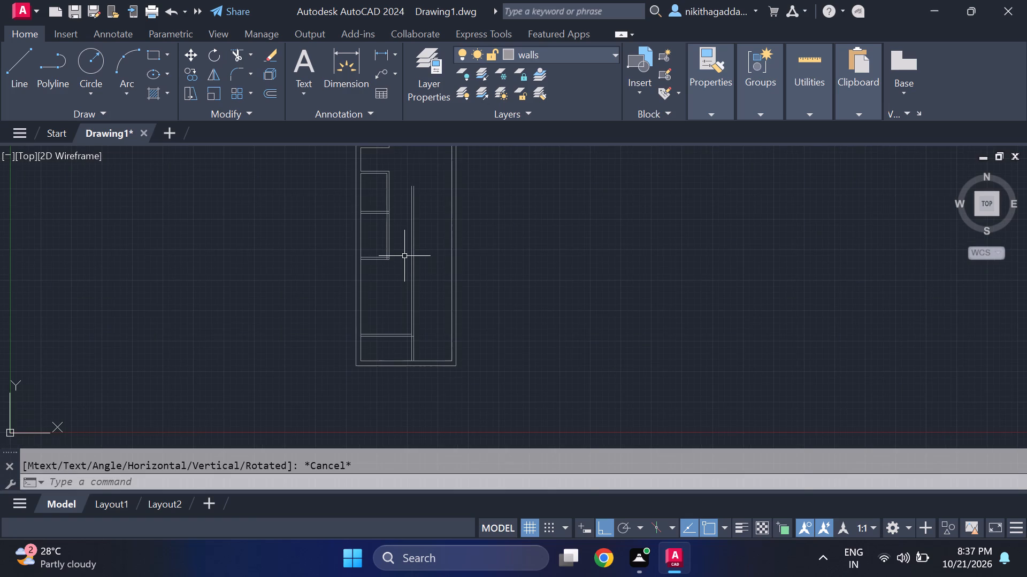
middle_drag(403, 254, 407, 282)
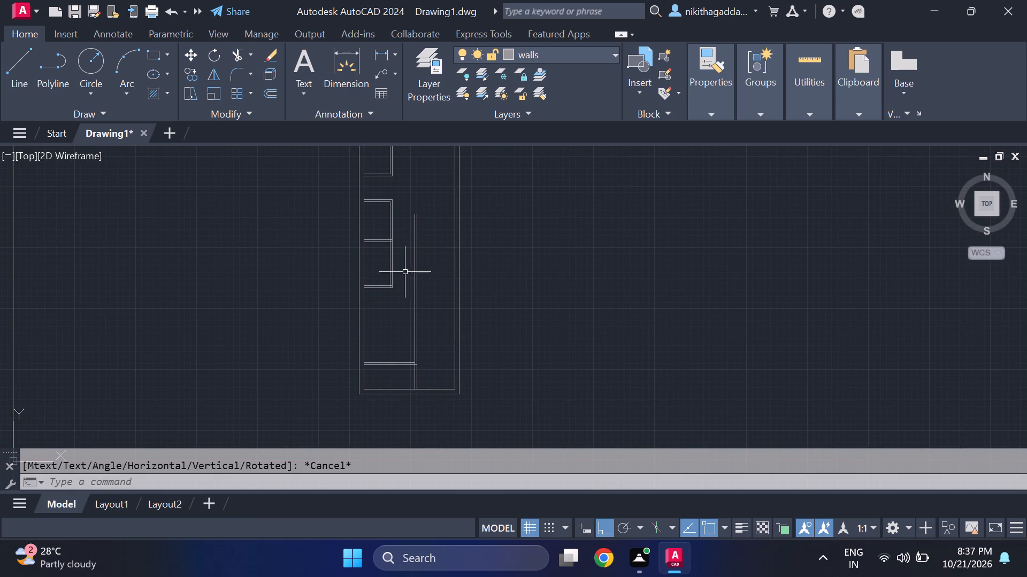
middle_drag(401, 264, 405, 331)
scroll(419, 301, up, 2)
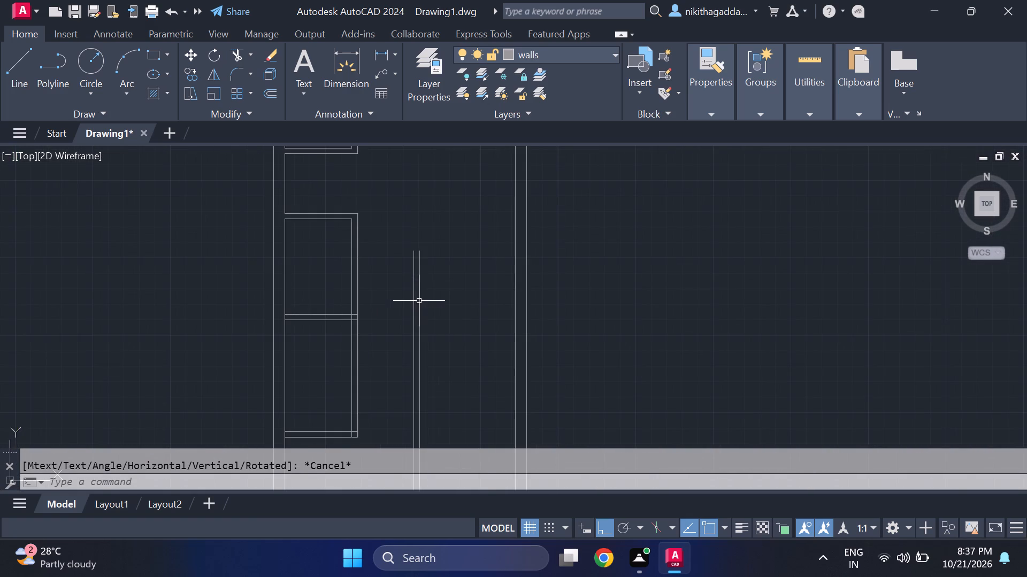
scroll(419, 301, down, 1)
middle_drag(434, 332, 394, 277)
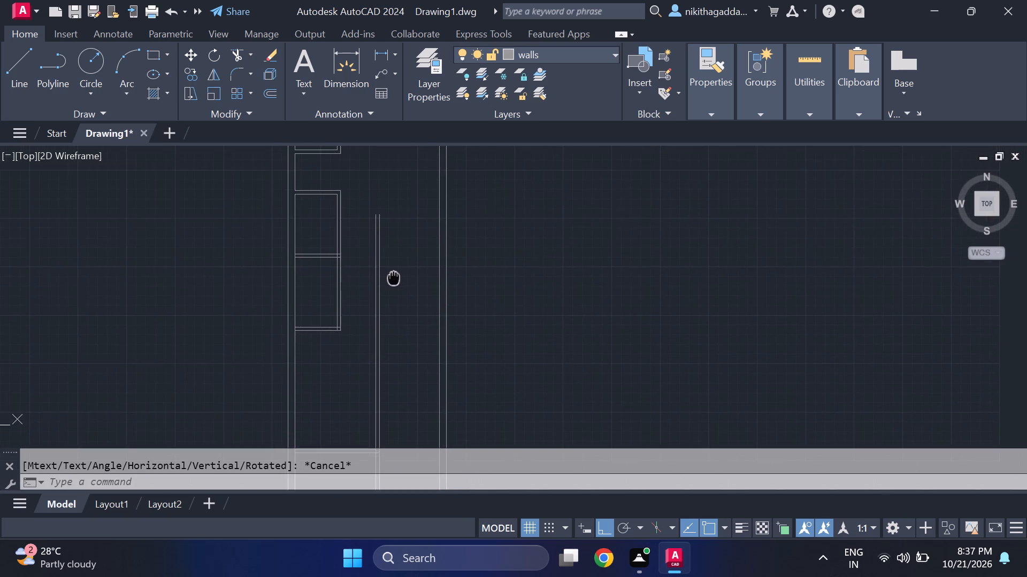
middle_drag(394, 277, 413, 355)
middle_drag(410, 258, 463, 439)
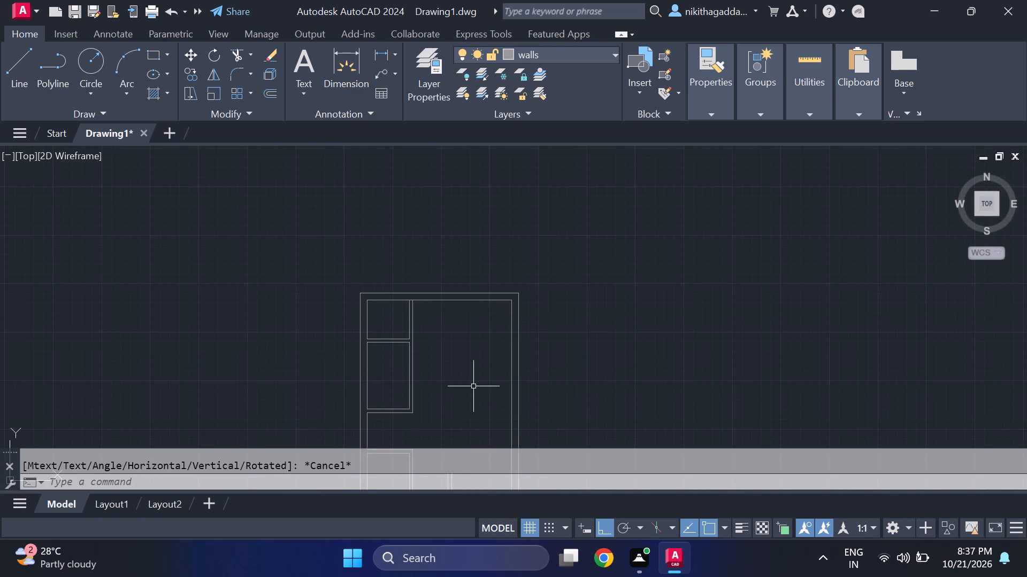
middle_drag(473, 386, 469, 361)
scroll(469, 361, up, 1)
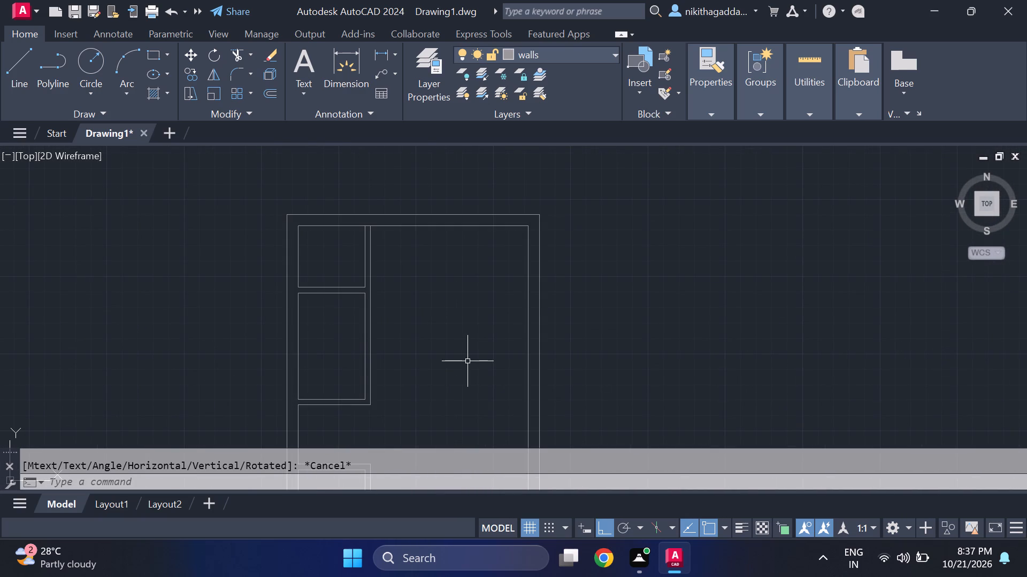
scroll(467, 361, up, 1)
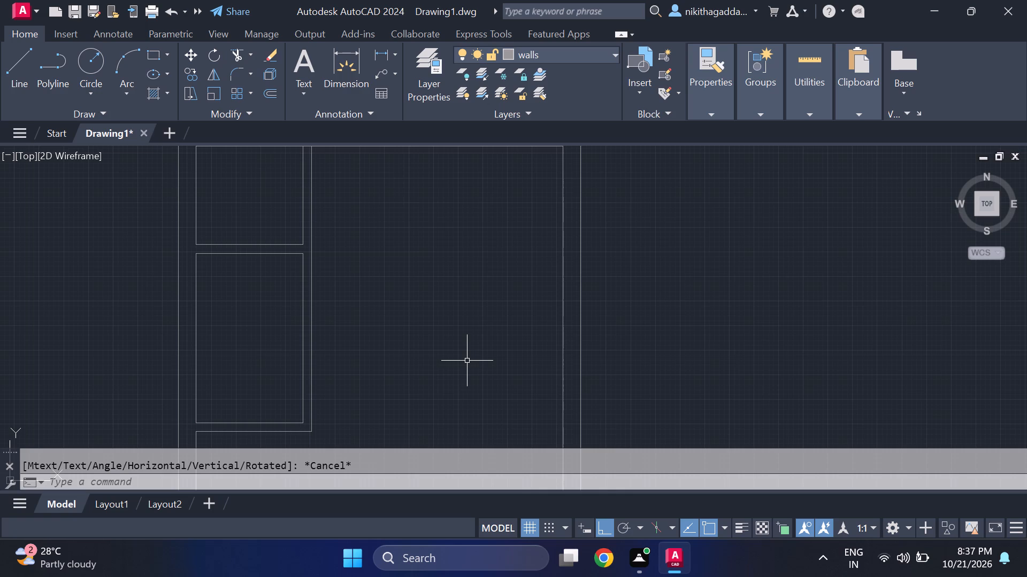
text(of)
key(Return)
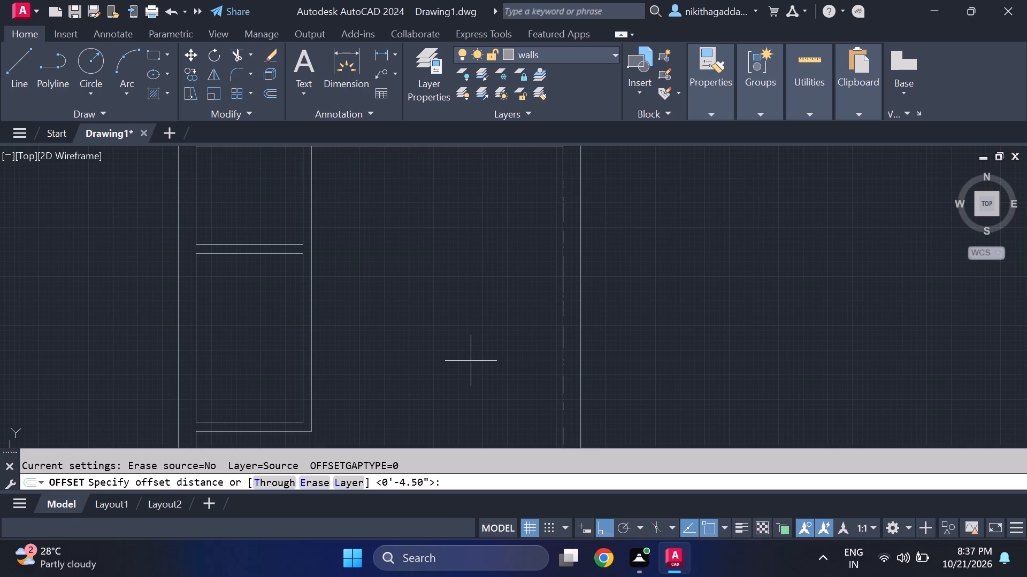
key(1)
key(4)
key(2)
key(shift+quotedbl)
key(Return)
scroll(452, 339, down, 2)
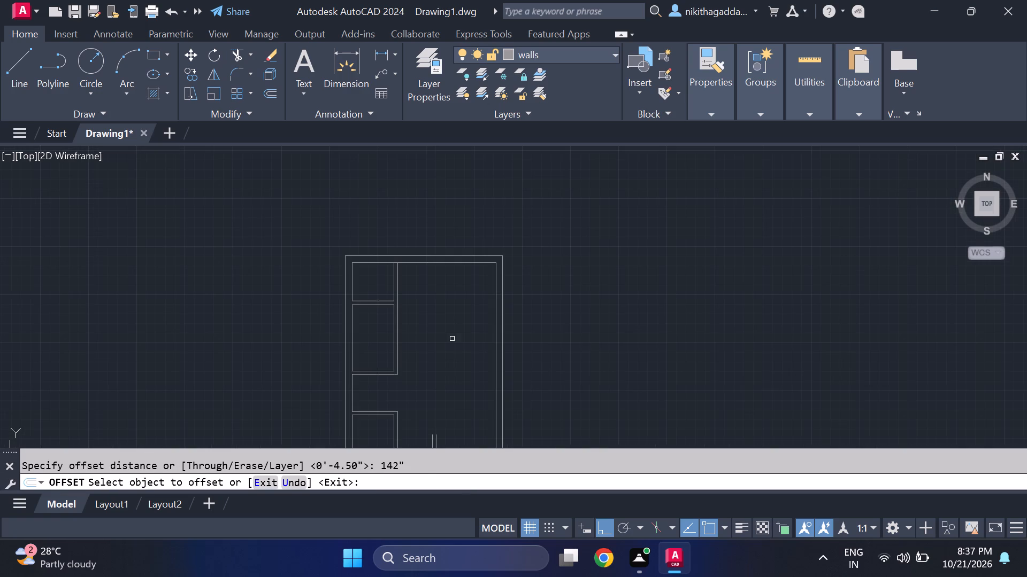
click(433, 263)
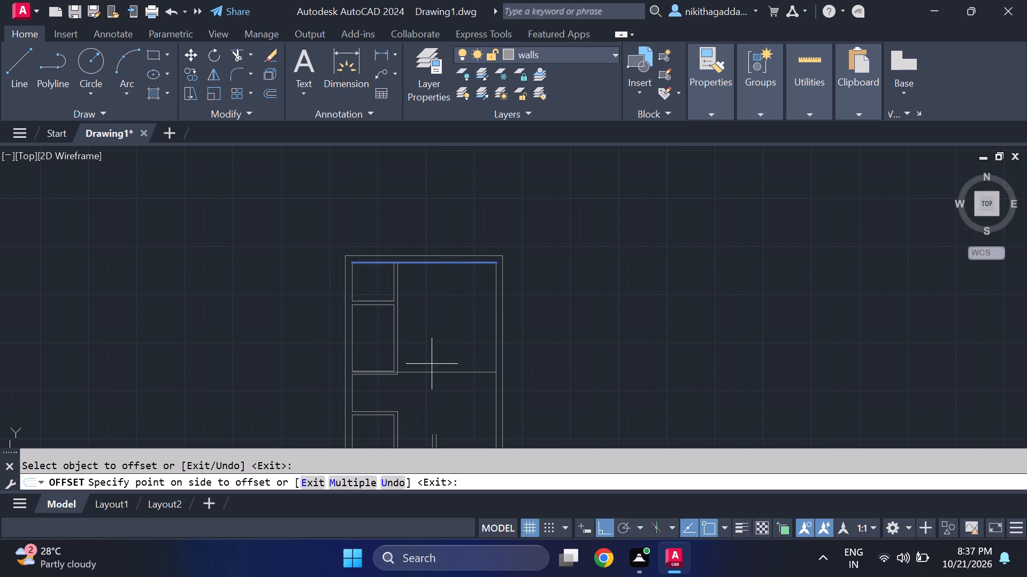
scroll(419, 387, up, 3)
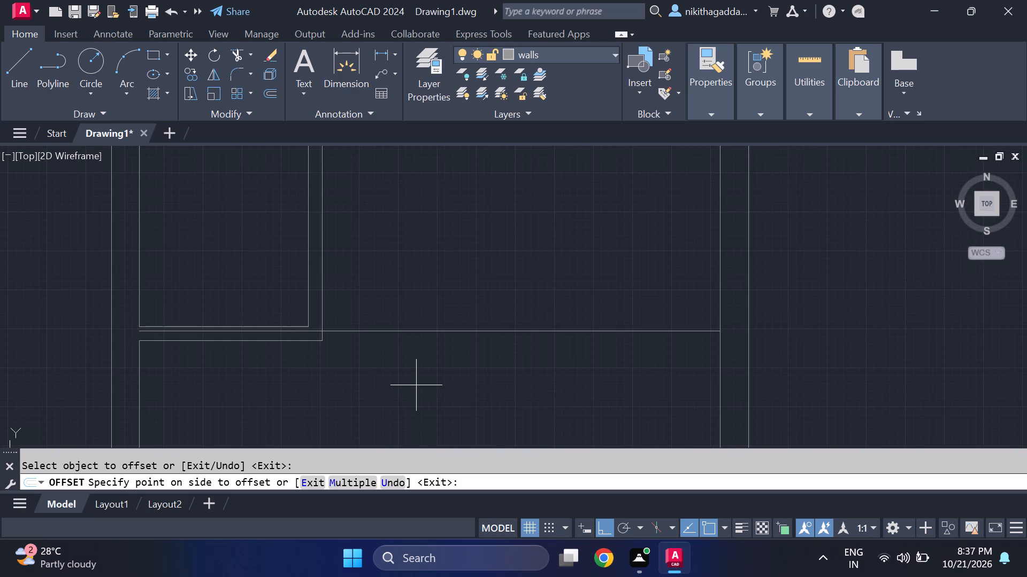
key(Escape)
Extend both lines of the horizontal partition south of the second northwest room east to the east wall's inner face.
text(ex)
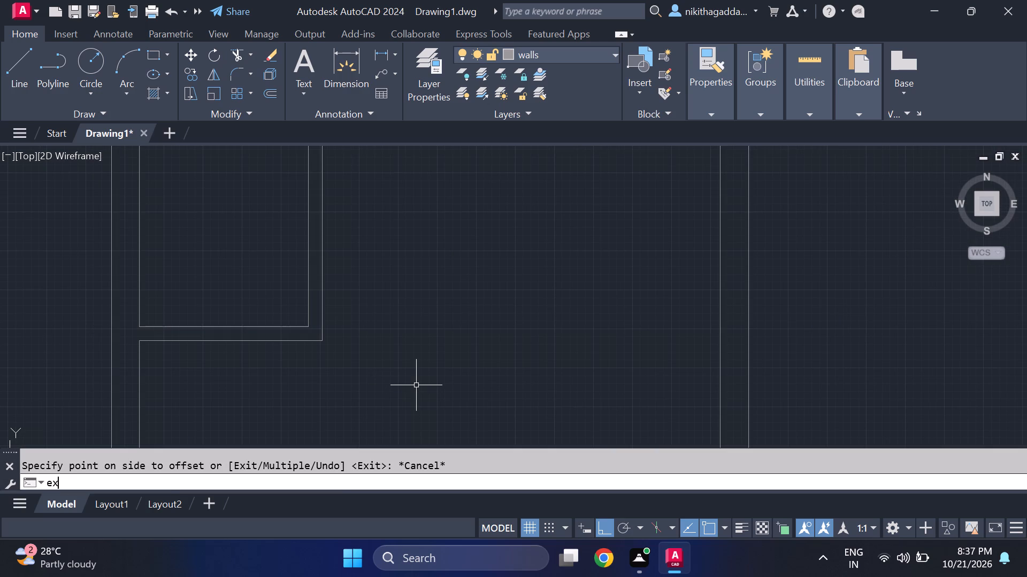
key(Return)
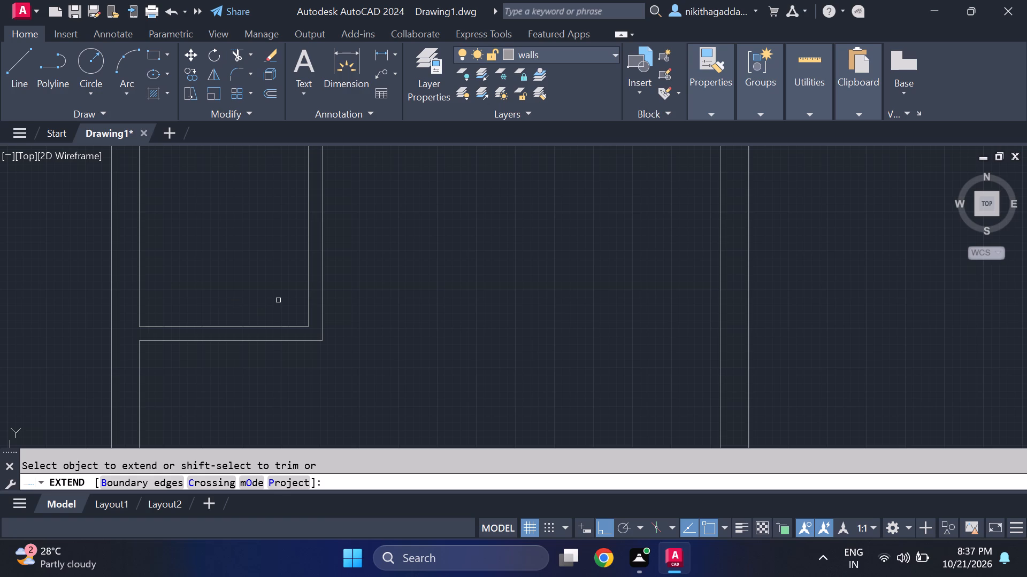
drag(278, 300, 293, 400)
drag(289, 312, 290, 339)
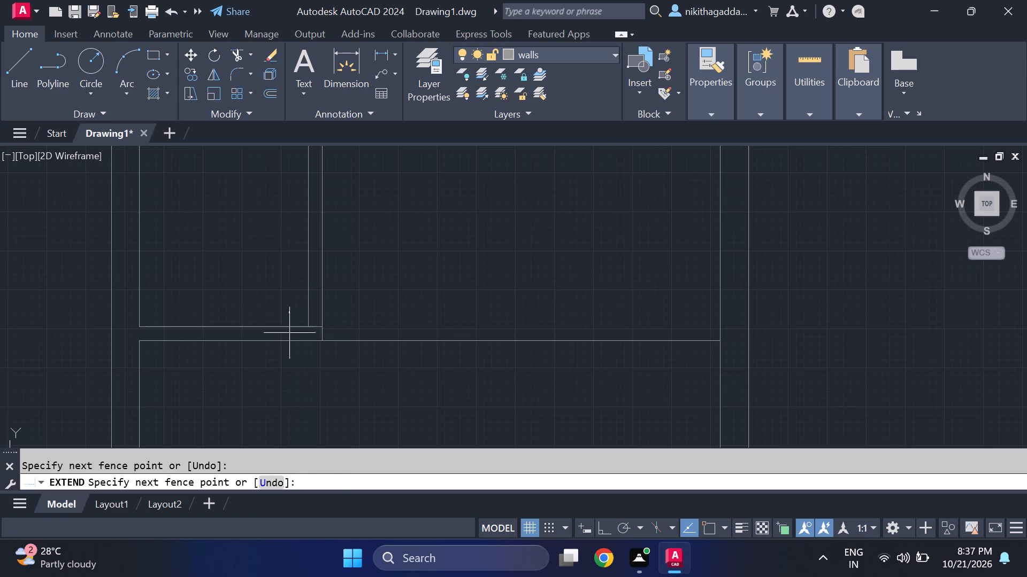
drag(290, 339, 290, 383)
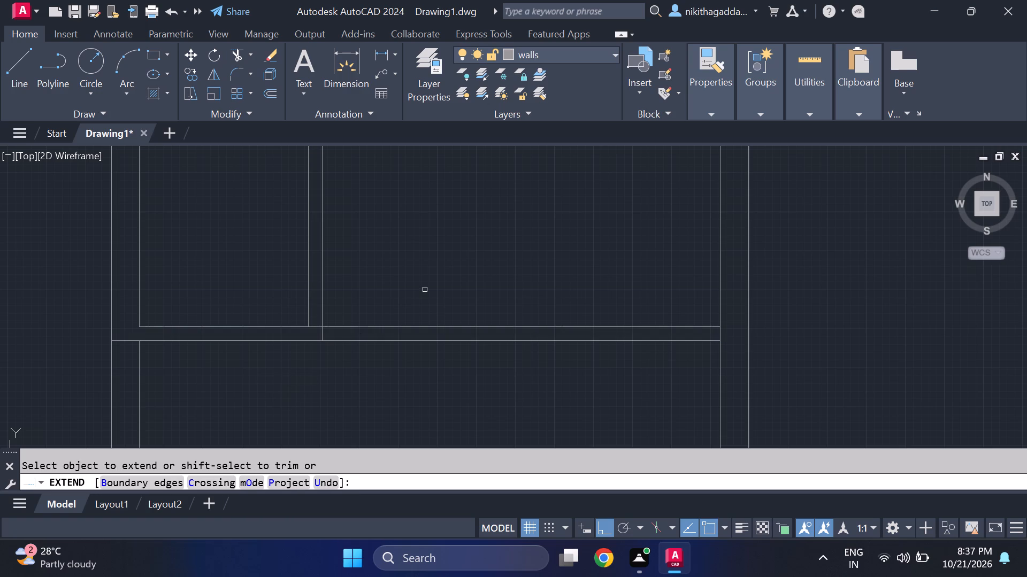
key(Escape)
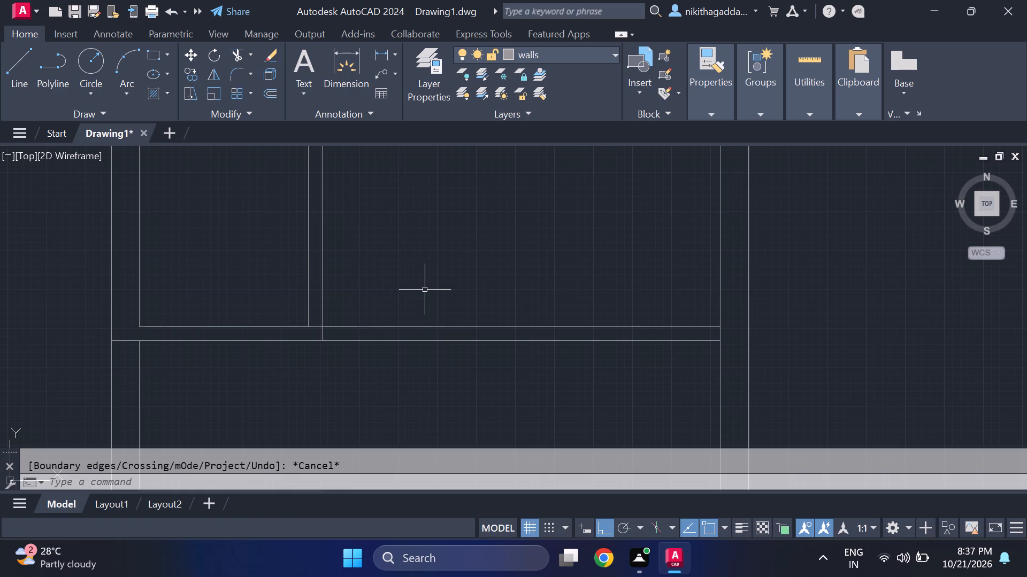
Trim the extended partition's junctions: the stub inside the west wall, the upper line within the vertical partition, and the east wall's inner line between its faces.
scroll(443, 271, down, 1)
scroll(441, 333, down, 4)
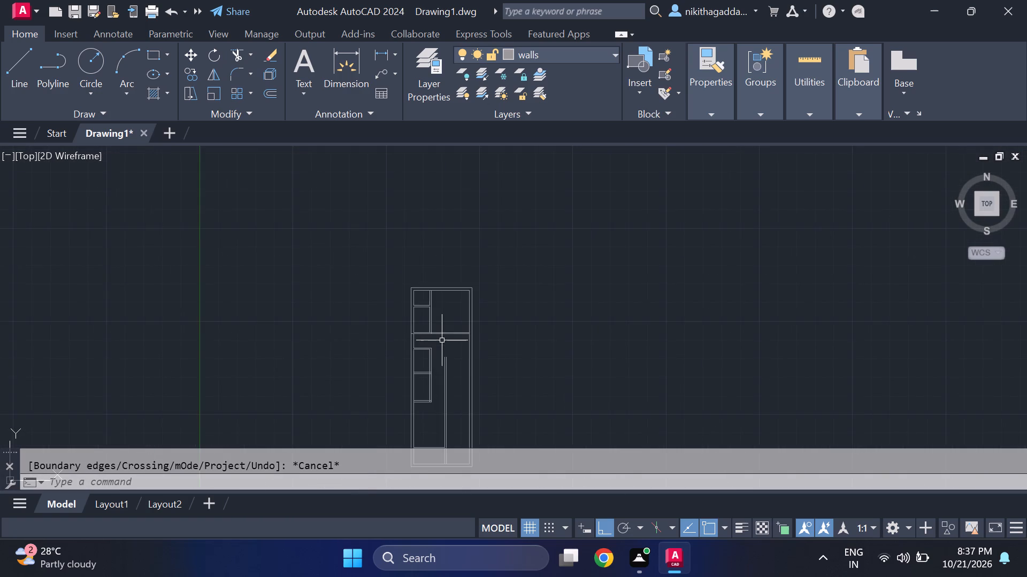
scroll(442, 341, up, 3)
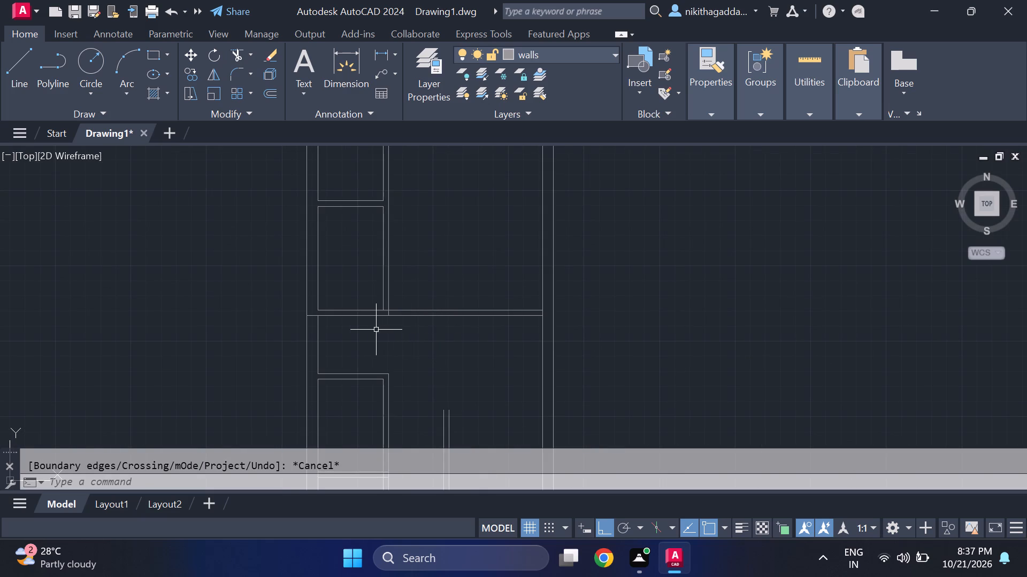
scroll(369, 330, up, 2)
text(tr)
key(Return)
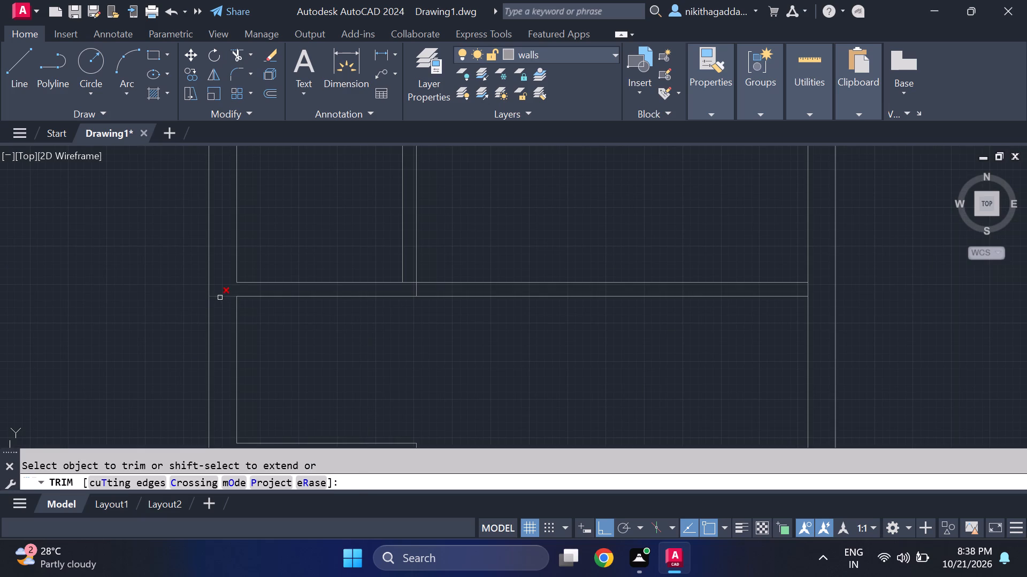
click(220, 298)
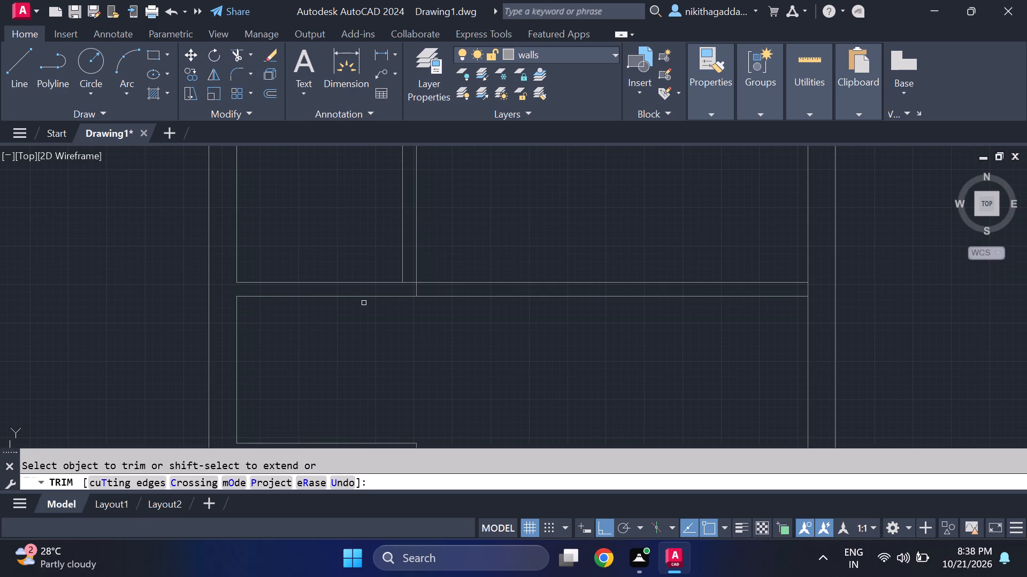
click(409, 283)
scroll(453, 312, down, 4)
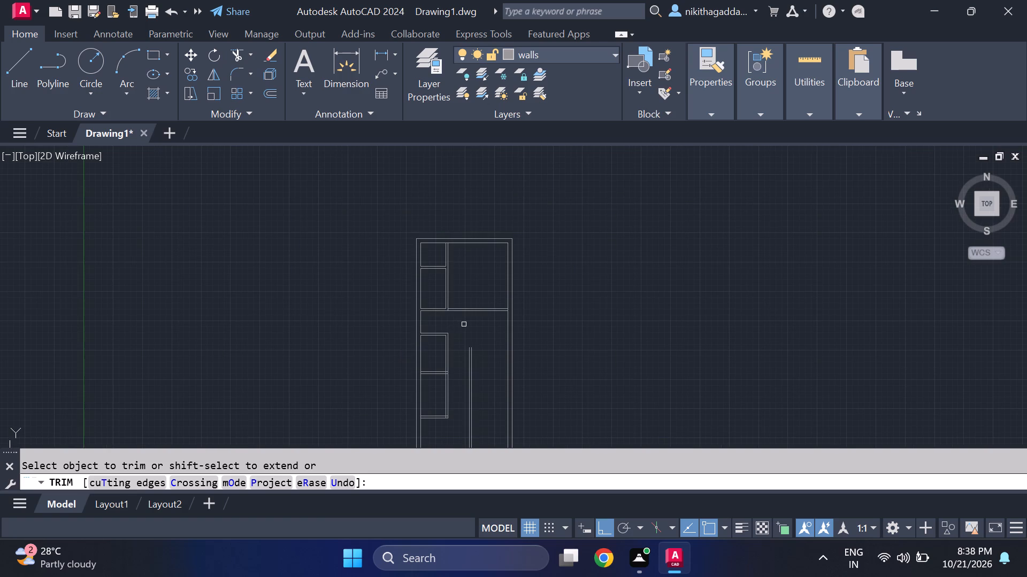
scroll(472, 324, up, 2)
scroll(550, 293, up, 2)
click(565, 285)
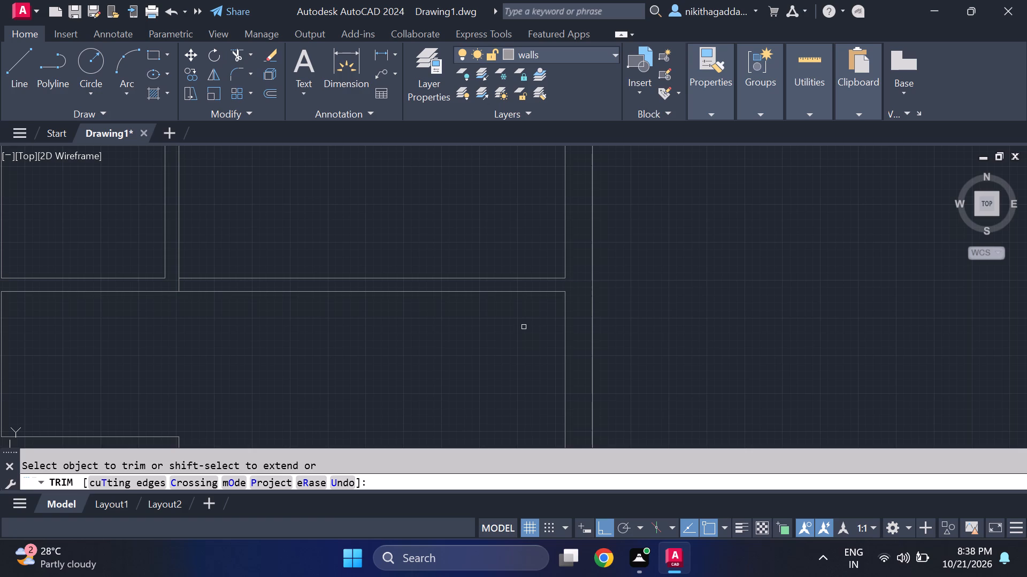
key(Escape)
Draw a short vertical line across the extended horizontal partition's thickness, a short distance east of the northwest rooms' vertical partition.
key(l)
key(Return)
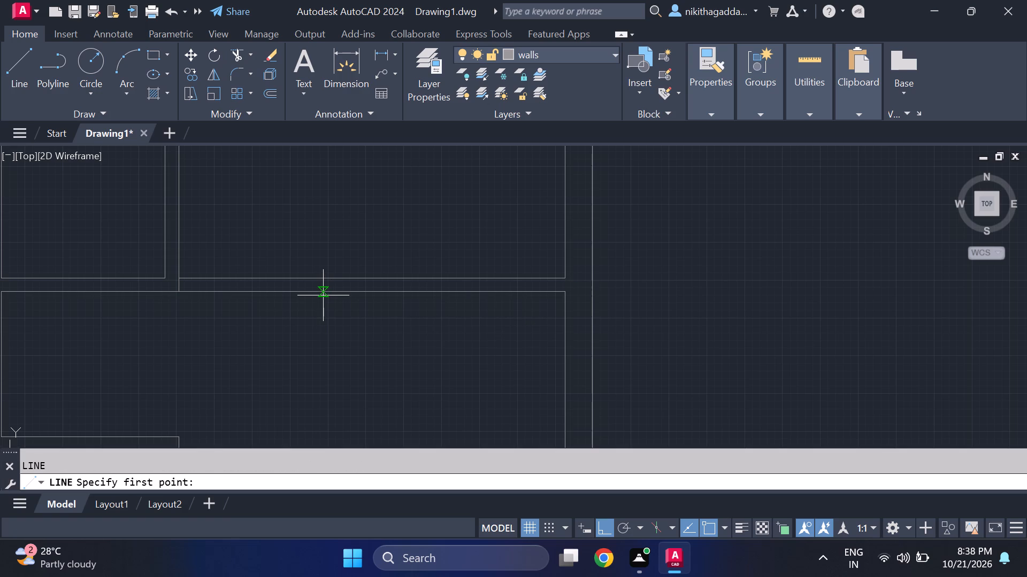
scroll(286, 280, down, 2)
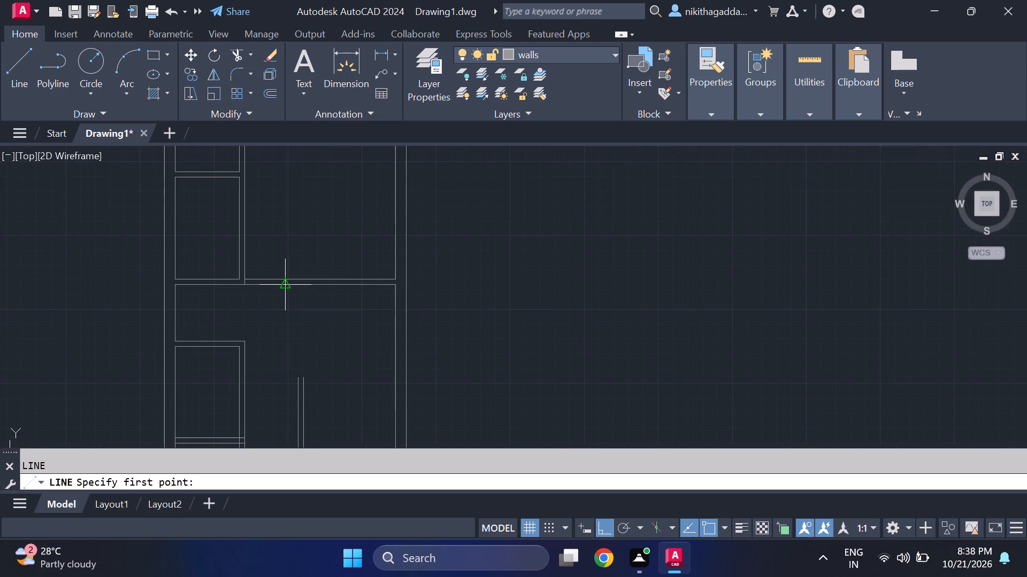
scroll(286, 280, up, 2)
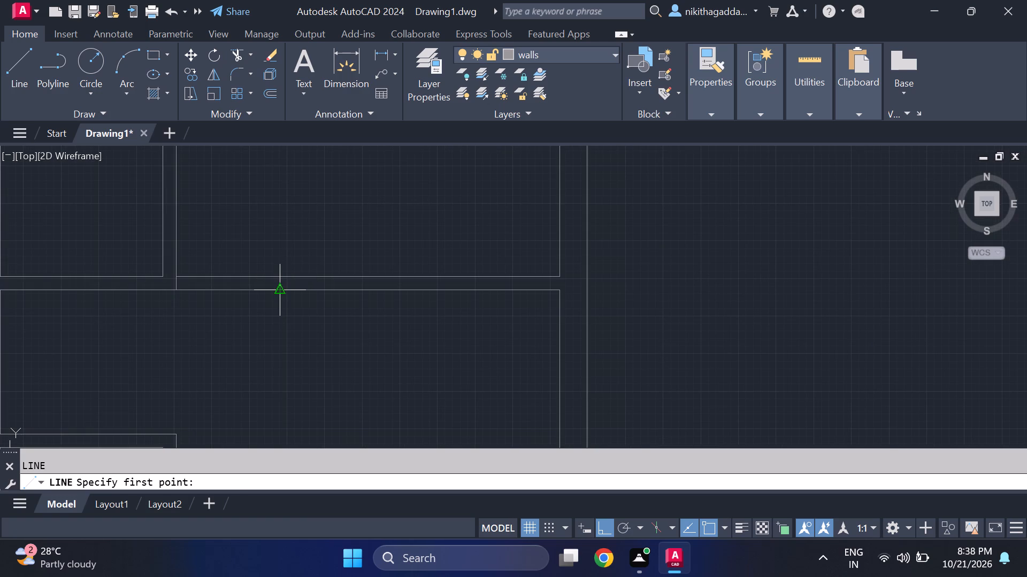
click(282, 291)
click(279, 273)
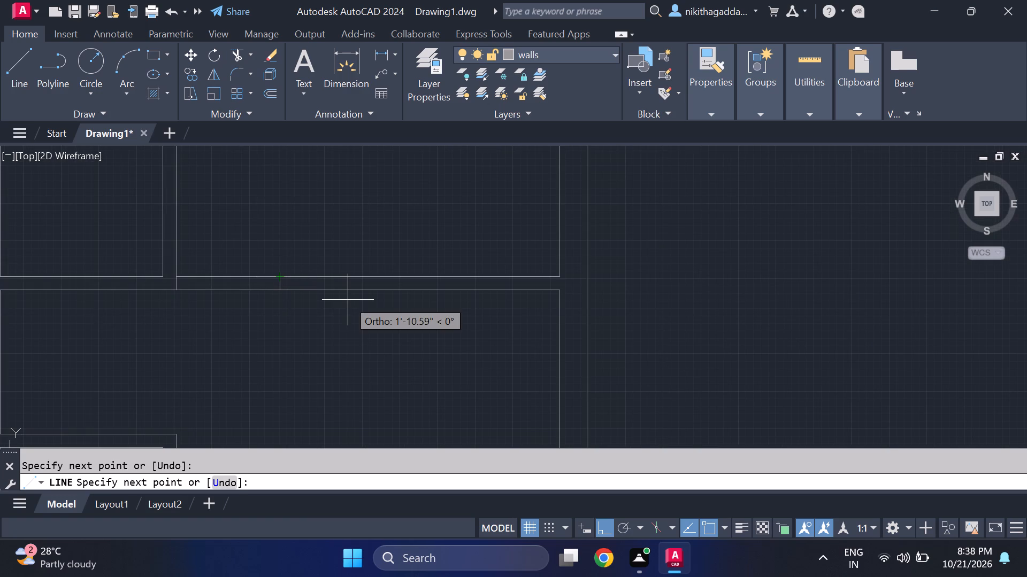
key(Escape)
Trim both lines of the extended horizontal partition between the northwest rooms' vertical partition and the short line, opening a gap.
text(tr)
key(Return)
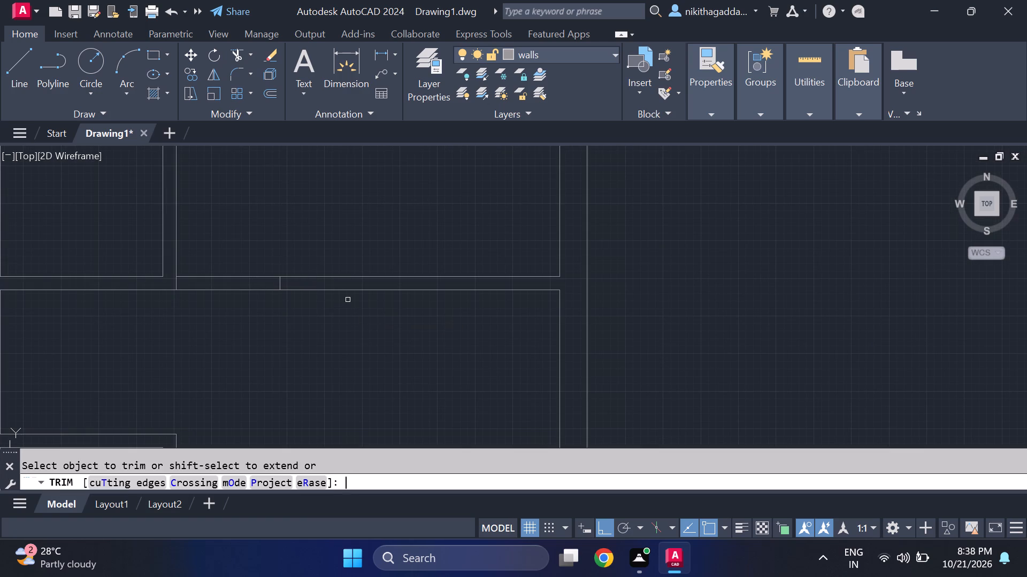
drag(239, 259, 242, 336)
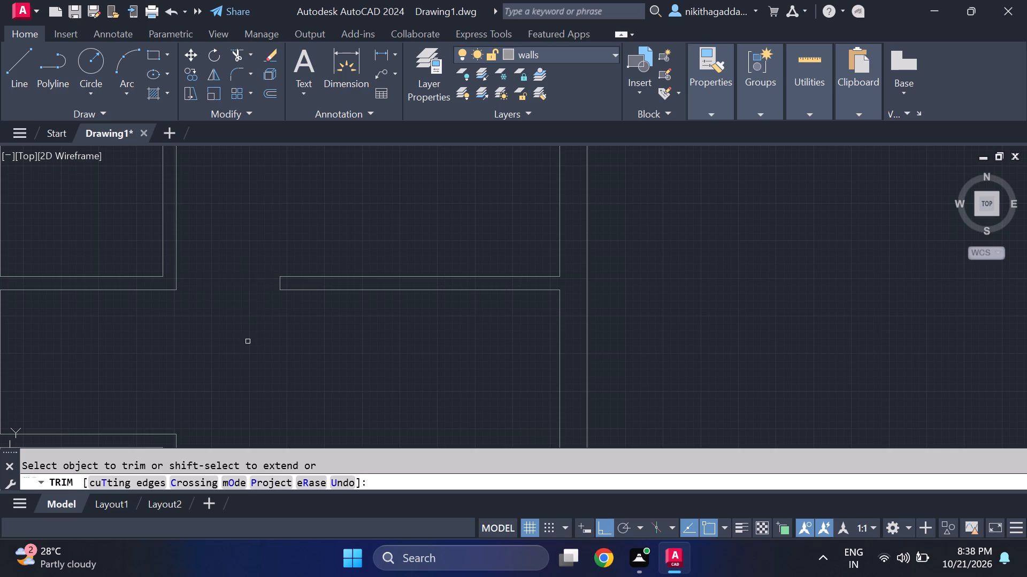
scroll(260, 351, down, 3)
middle_drag(282, 365, 255, 290)
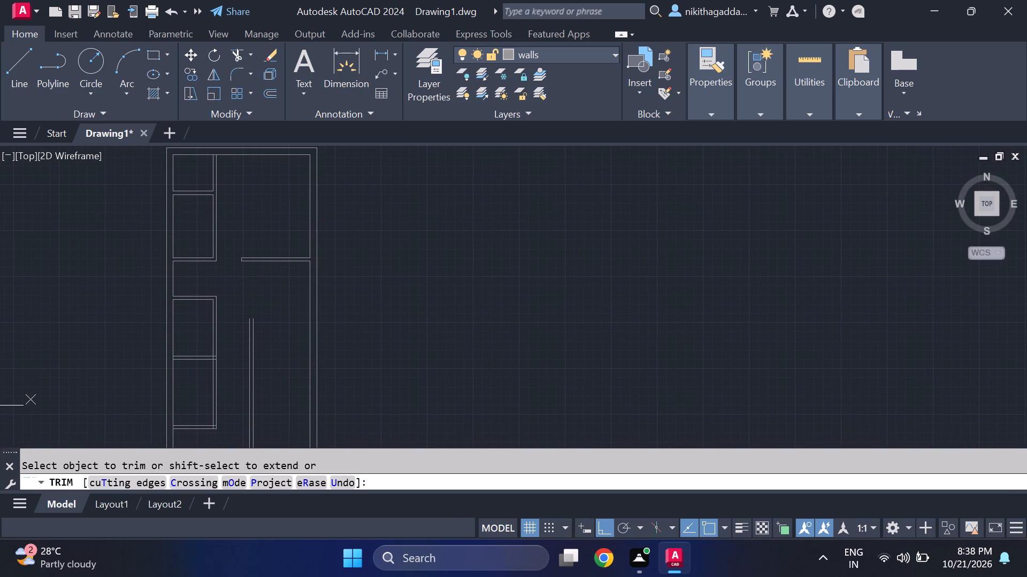
key(Escape)
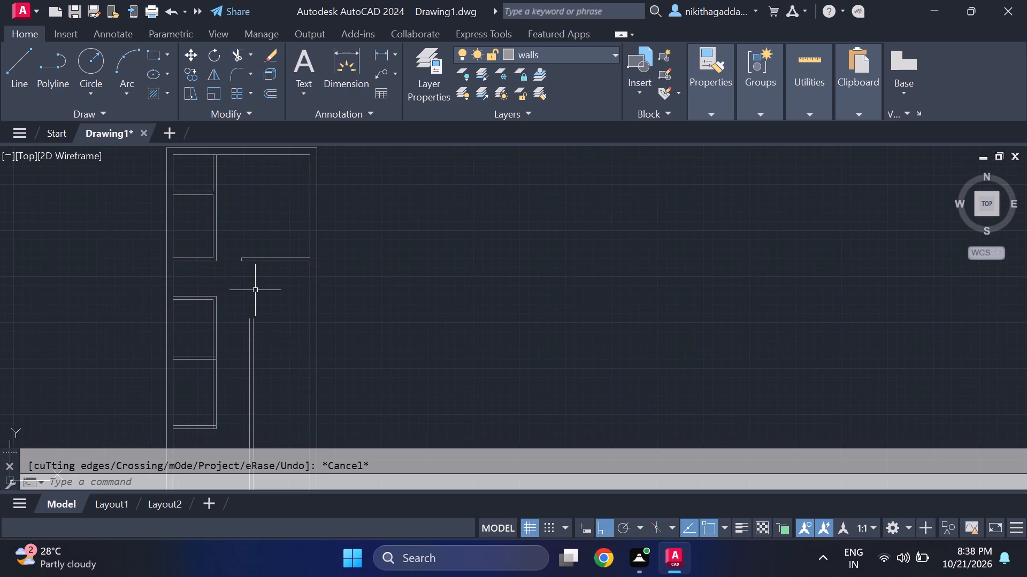
Offset the lower line of the east-side horizontal partition 6' to the south.
middle_drag(267, 301, 258, 258)
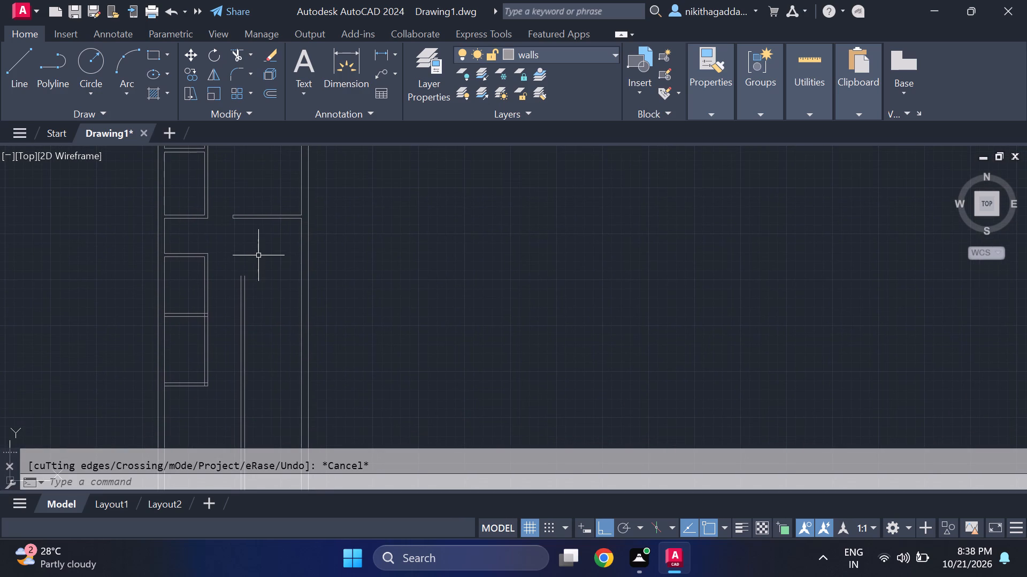
scroll(260, 257, up, 1)
middle_drag(271, 269, 311, 315)
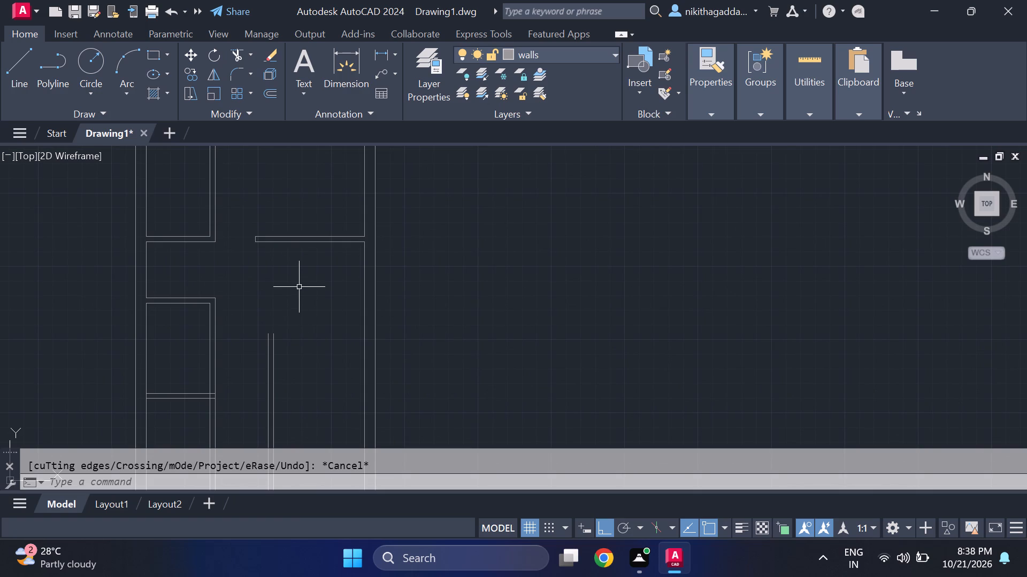
text(of)
key(Return)
text(6')
key(Return)
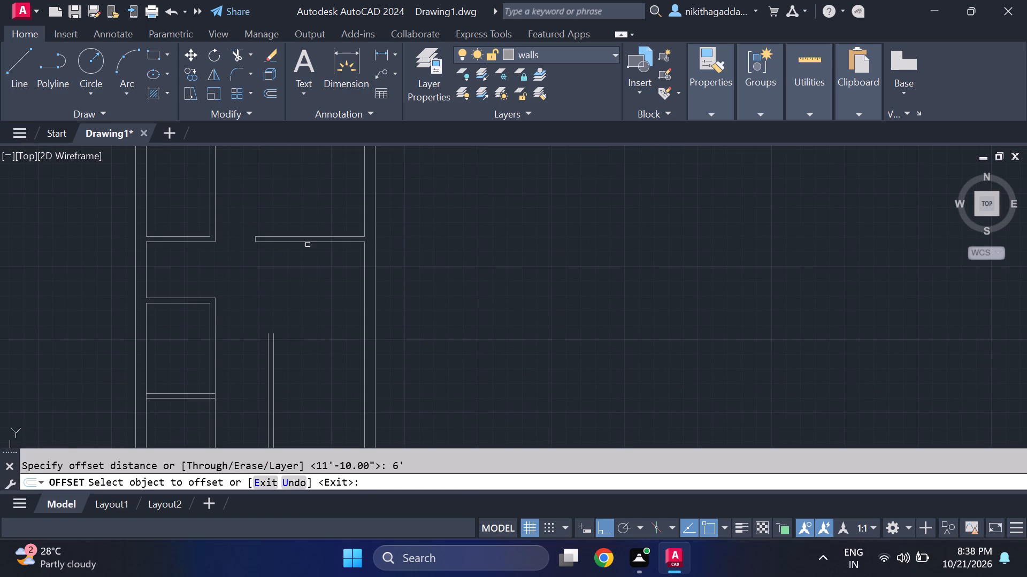
click(308, 245)
click(313, 242)
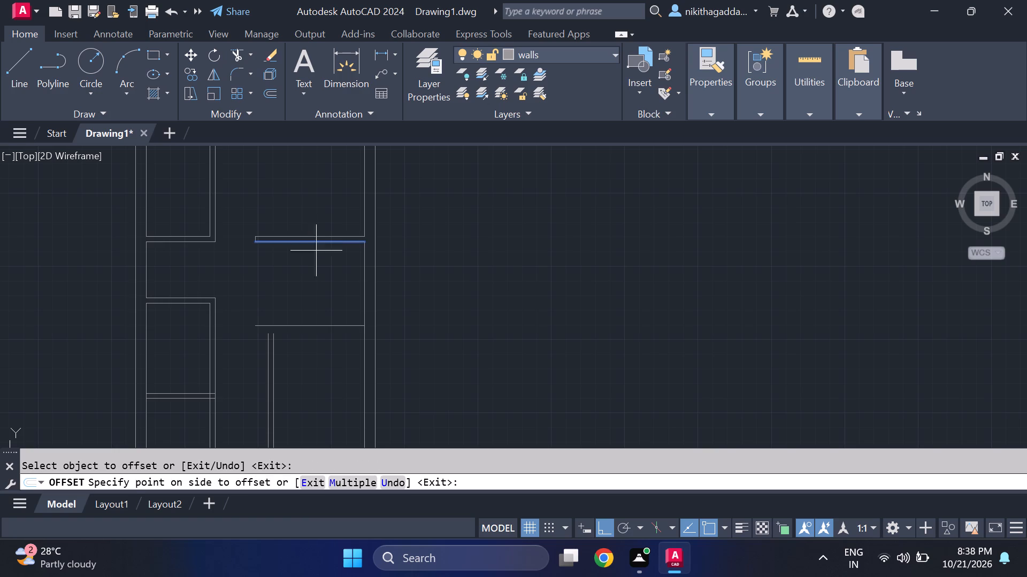
click(310, 342)
key(Escape)
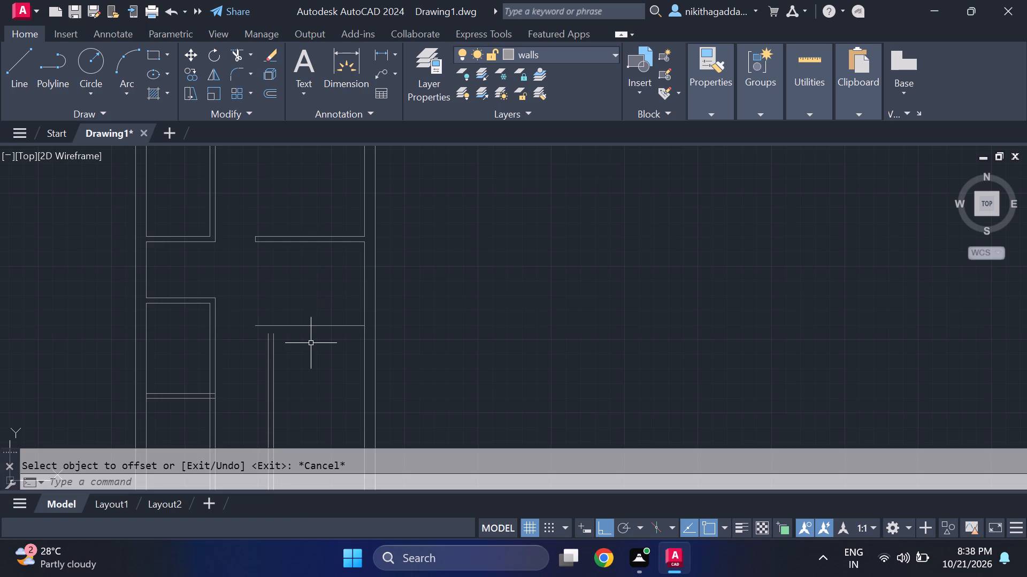
Offset the new horizontal line 4.5" to the south to form the second east-side partition.
text(of)
key(Return)
text(4.5")
key(Return)
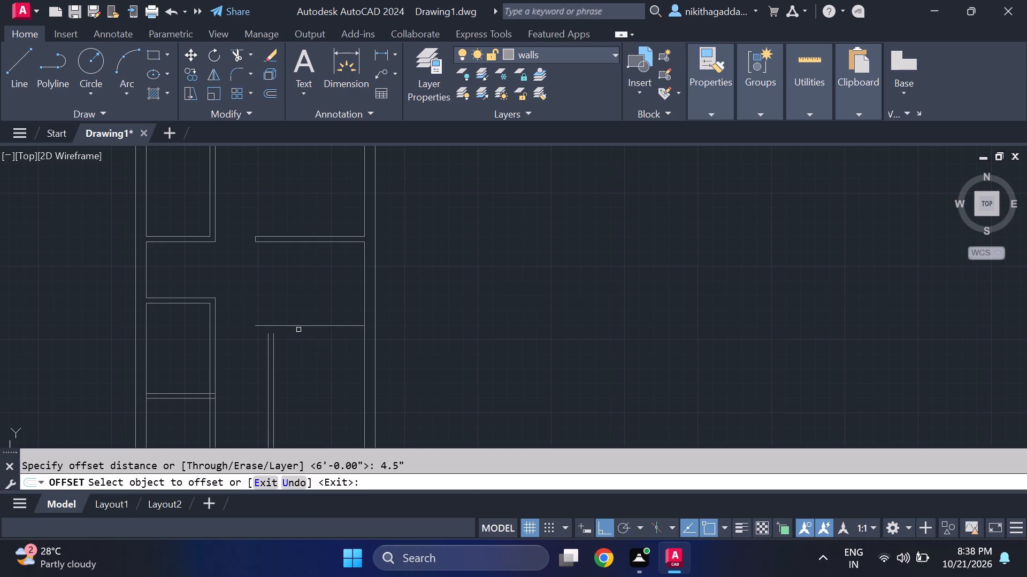
click(300, 328)
click(301, 355)
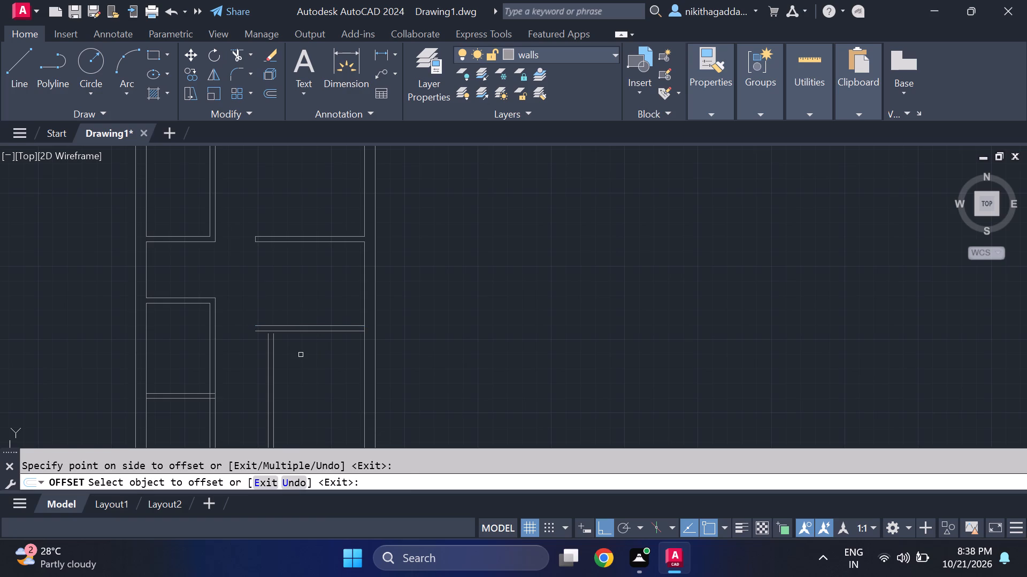
key(Escape)
Close the west end of the second east-side partition with a short vertical line.
key(l)
key(Return)
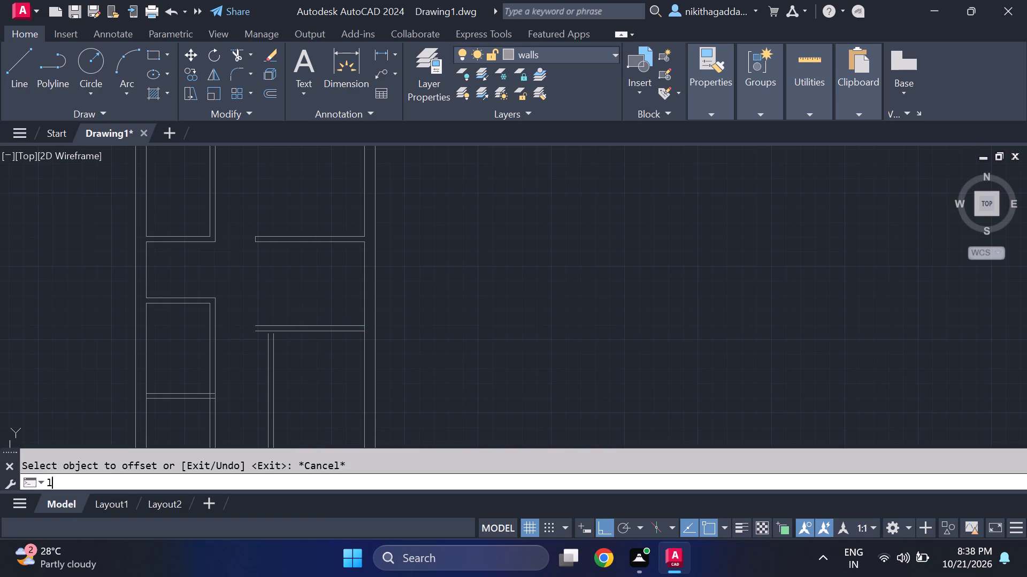
scroll(280, 341, up, 1)
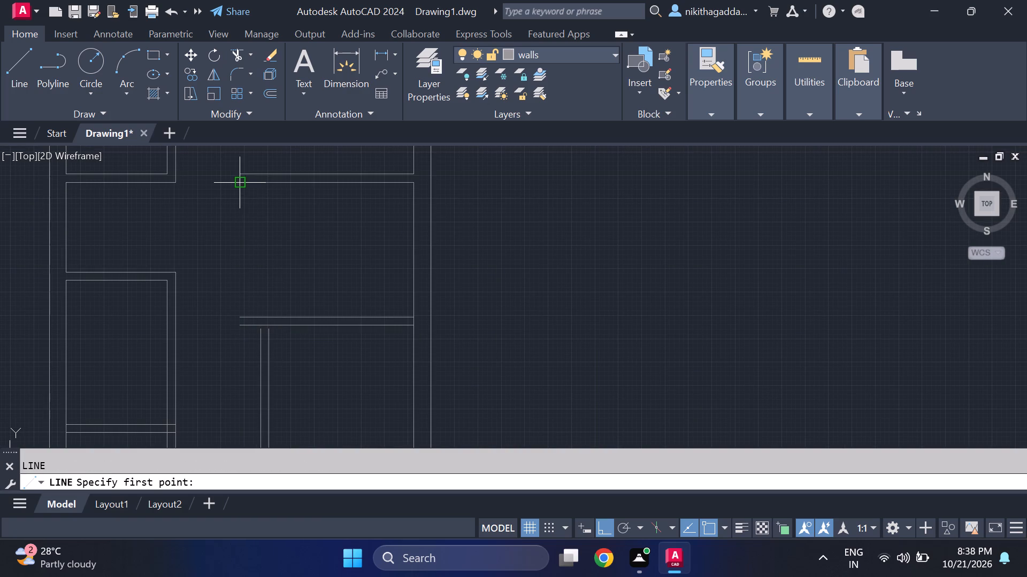
click(241, 317)
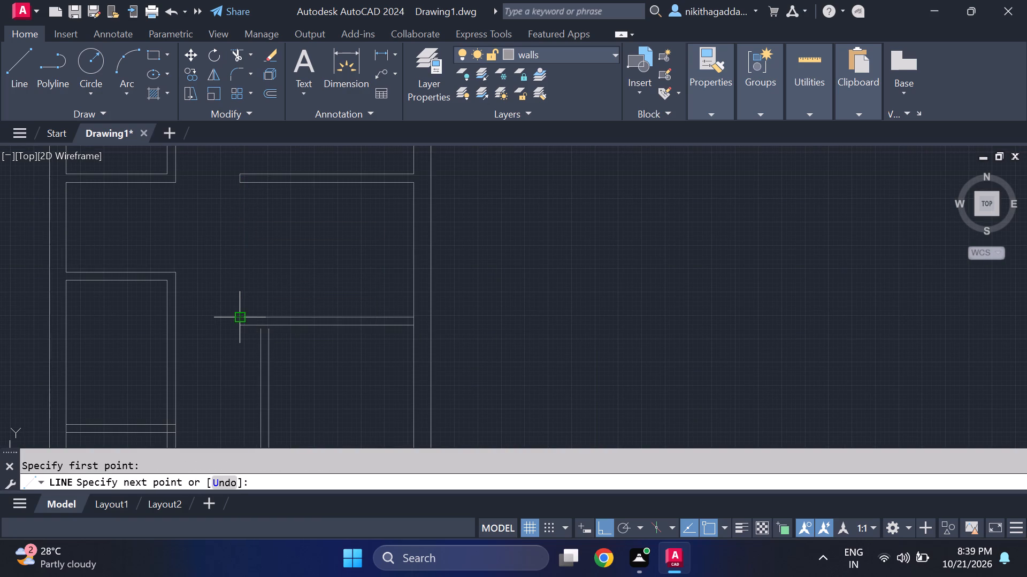
click(240, 329)
key(Escape)
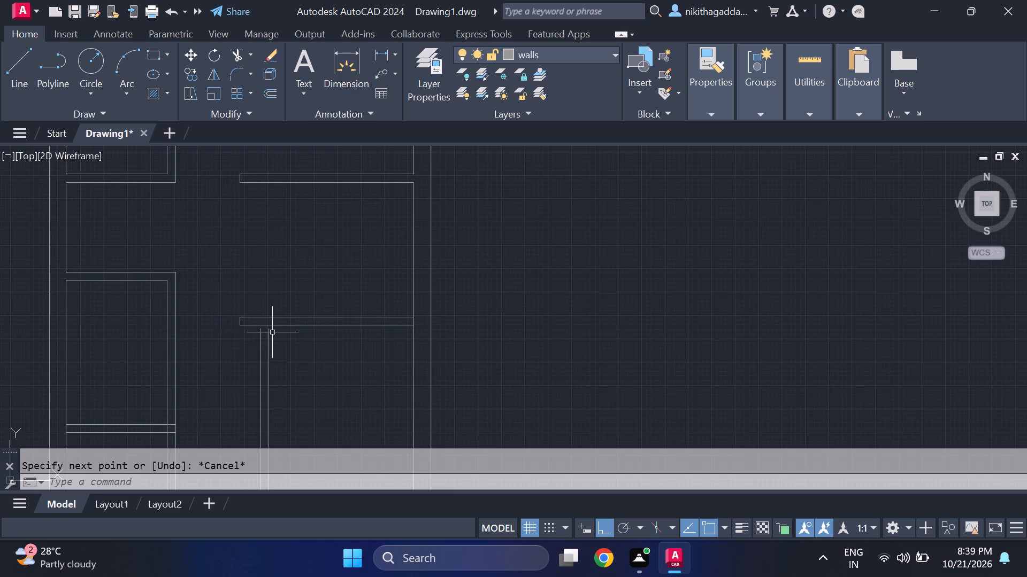
Draw a short horizontal line across the long central partition's thickness, just north of the fifth west-side partition's level.
scroll(272, 332, down, 3)
middle_drag(279, 363, 282, 348)
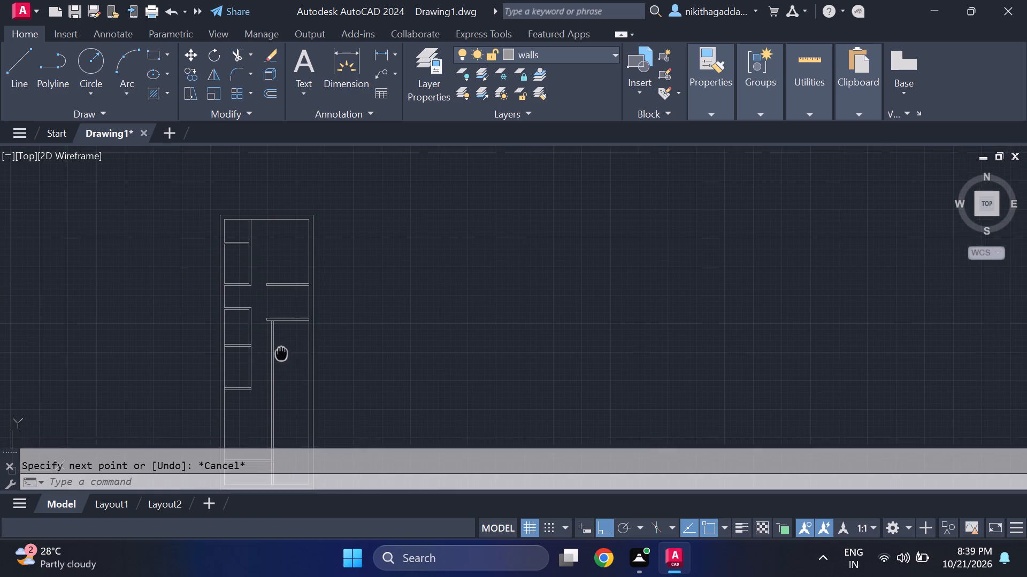
middle_drag(282, 348, 301, 302)
key(t)
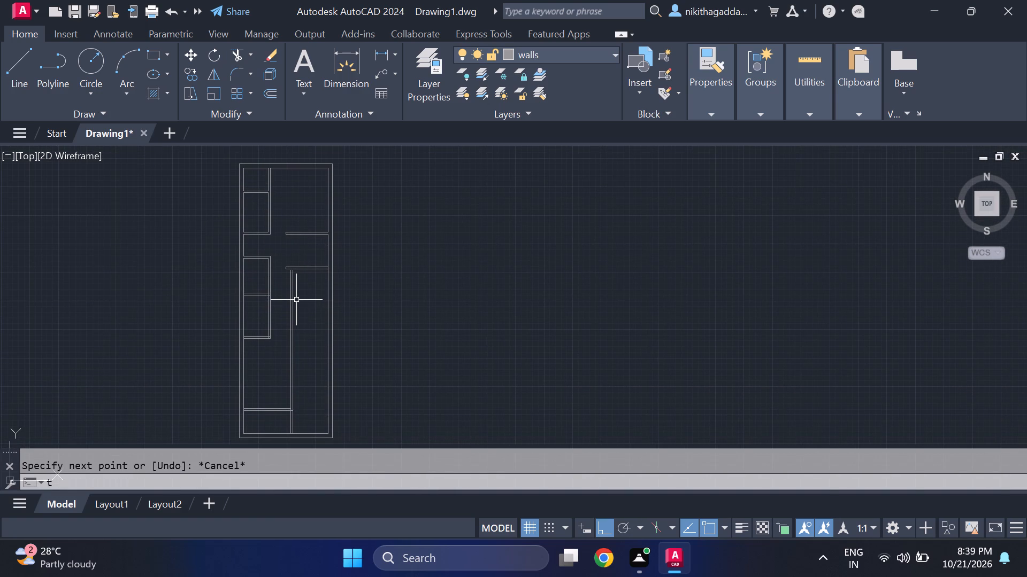
key(Escape)
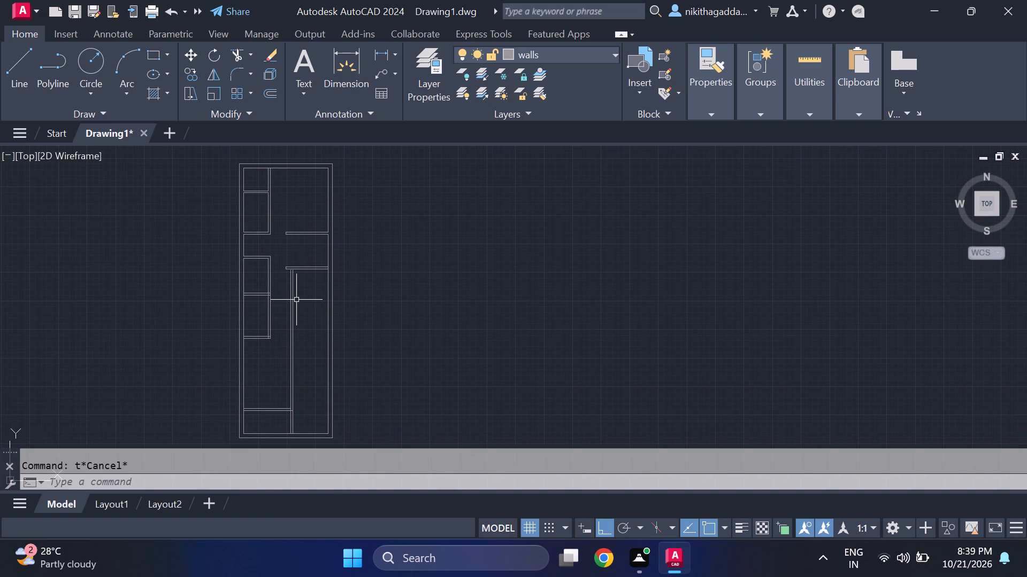
scroll(287, 321, up, 1)
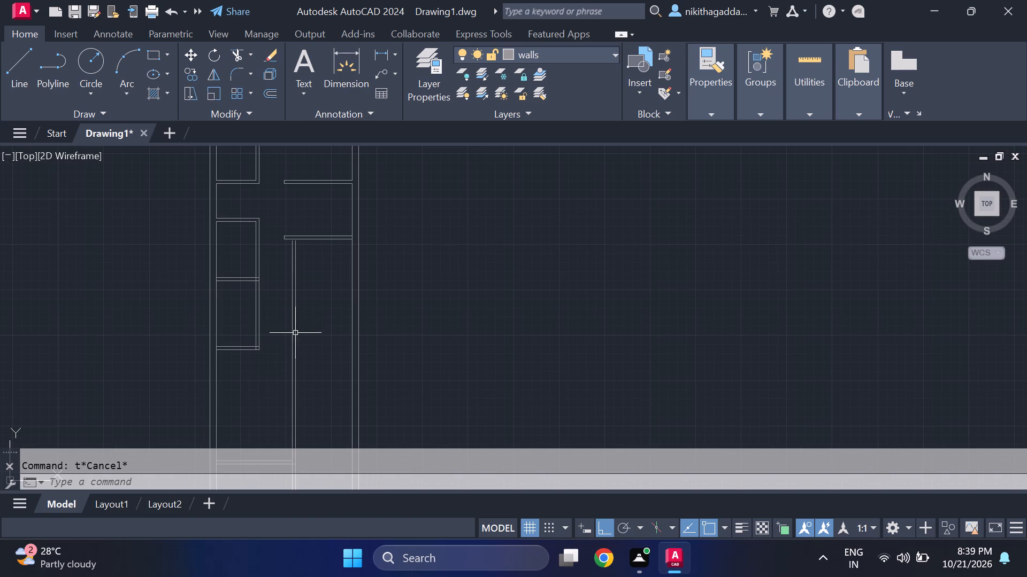
key(l)
key(Return)
scroll(293, 352, up, 1)
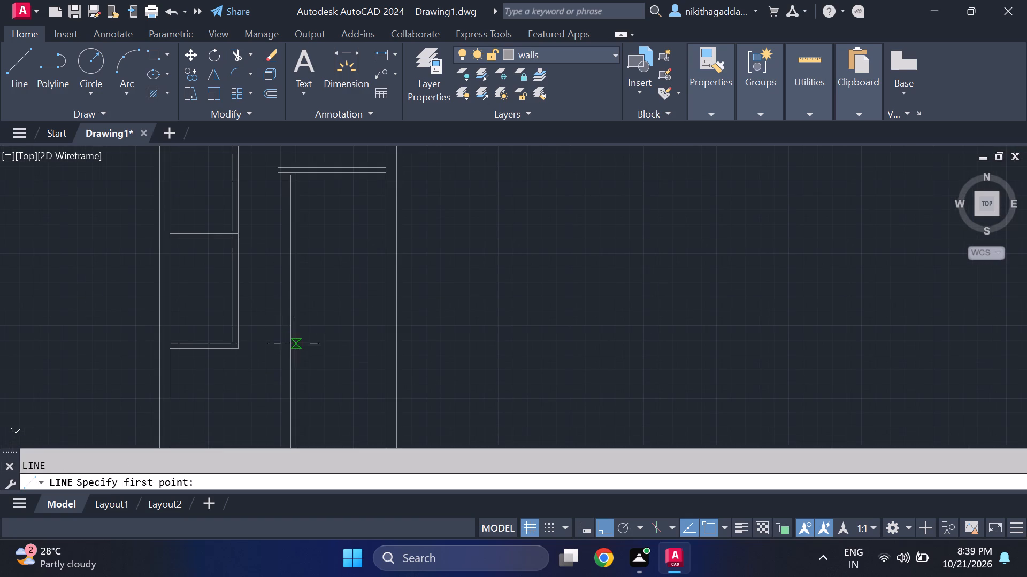
scroll(290, 332, up, 1)
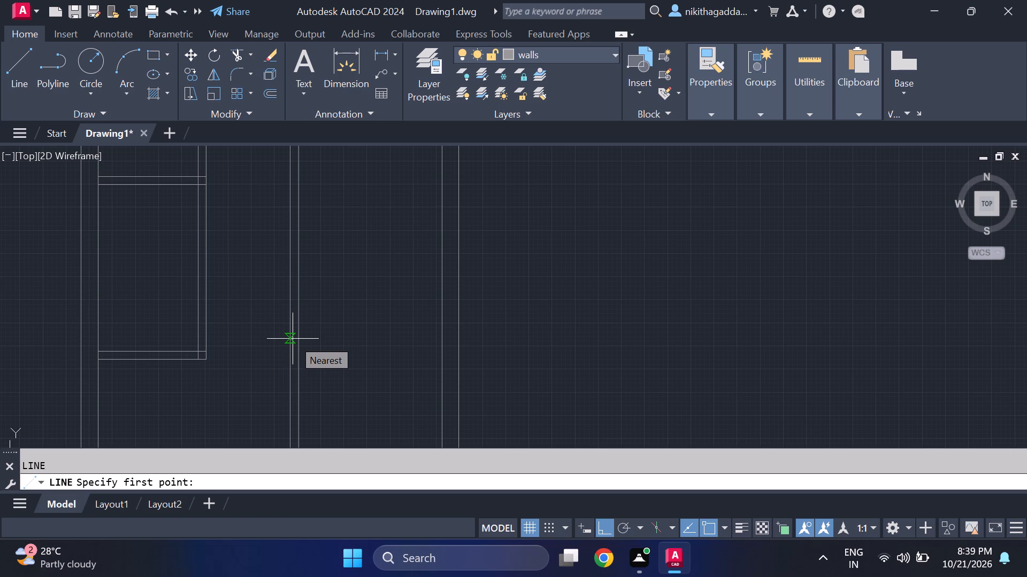
click(289, 340)
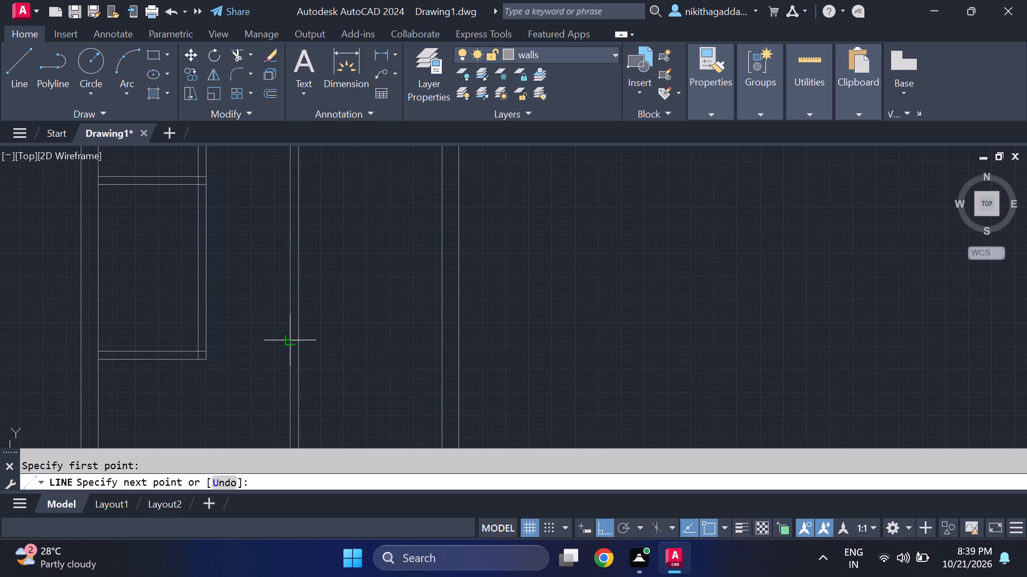
click(293, 337)
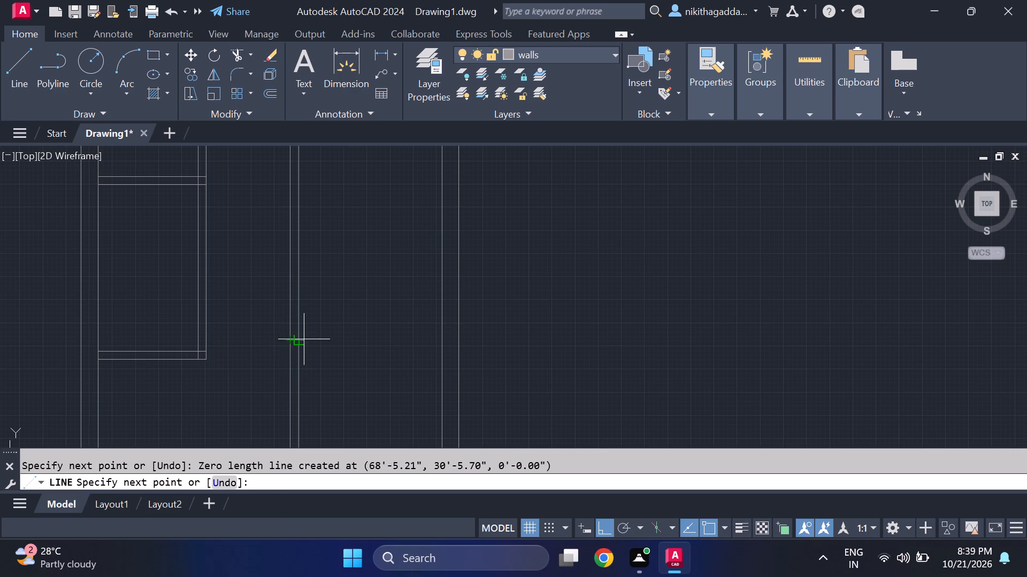
click(303, 339)
key(Escape)
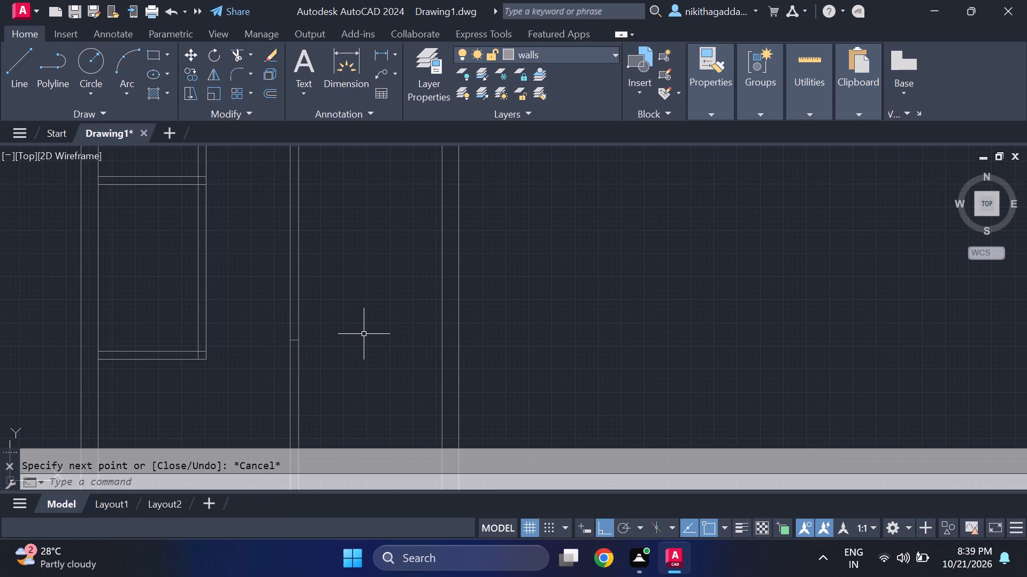
Trim away both lines of the long central partition north of the short horizontal line.
text(tr)
key(Return)
scroll(350, 342, down, 1)
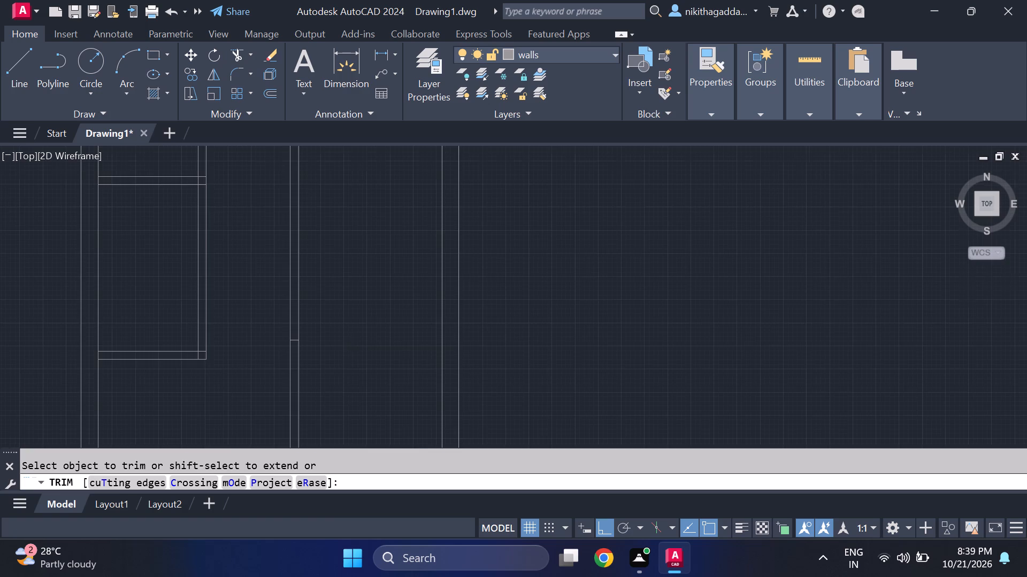
scroll(350, 342, down, 1)
drag(349, 310, 311, 298)
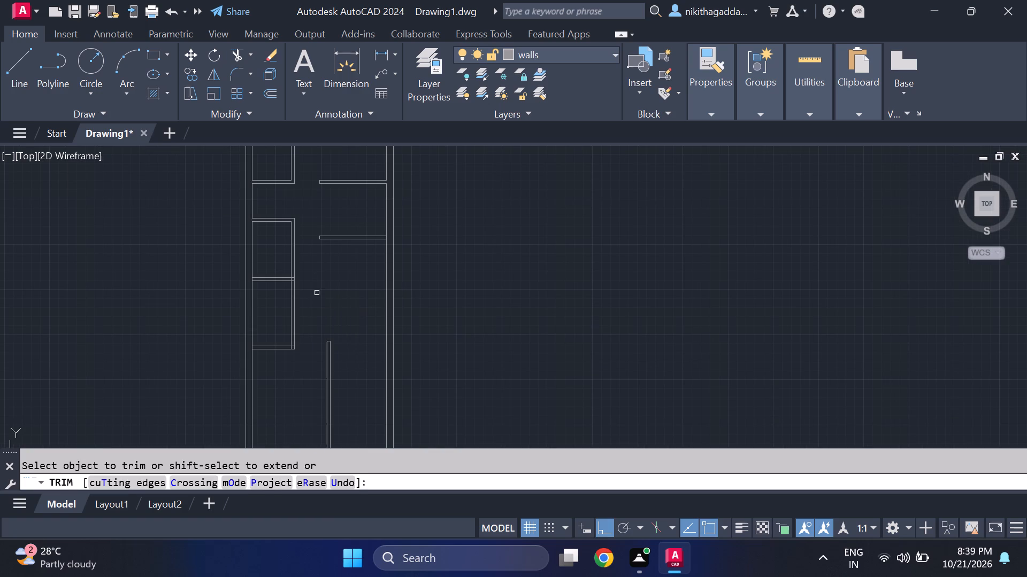
middle_drag(342, 324, 295, 242)
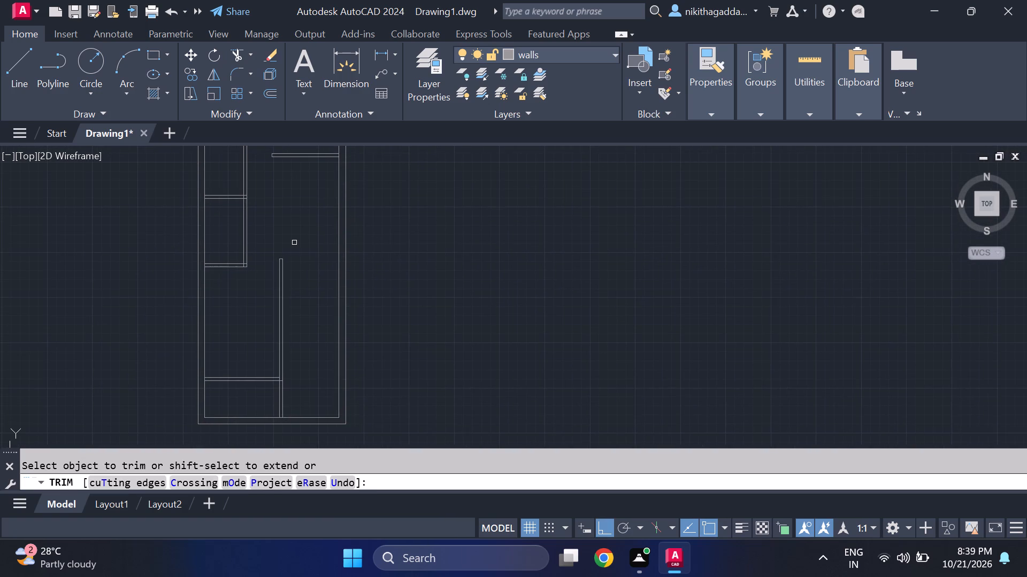
middle_drag(303, 258, 339, 329)
key(Escape)
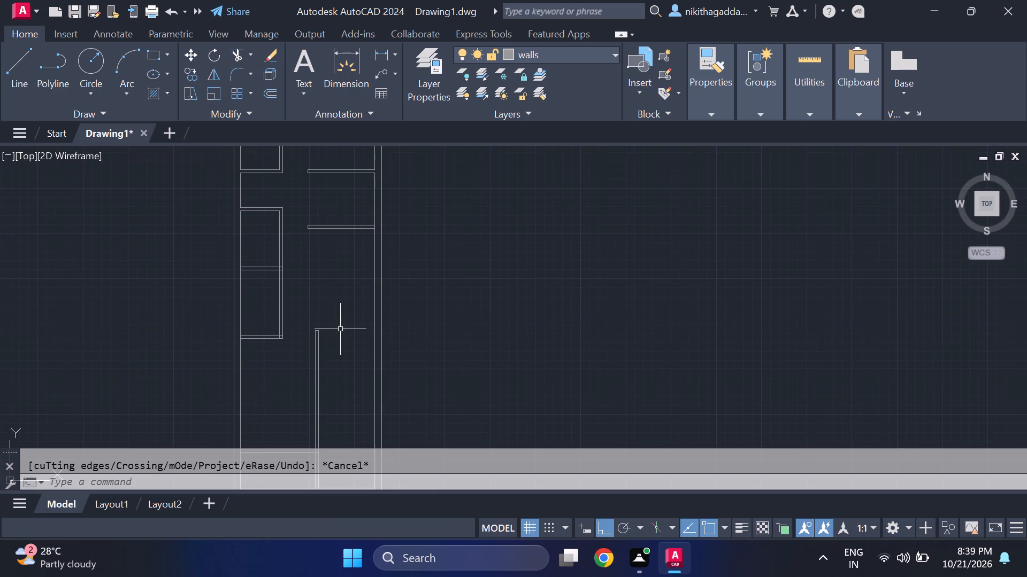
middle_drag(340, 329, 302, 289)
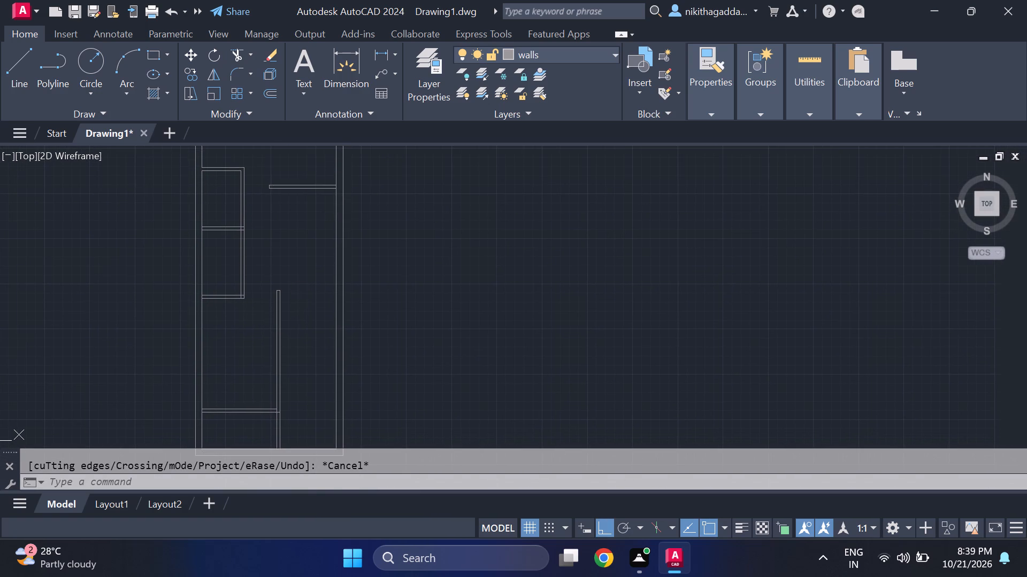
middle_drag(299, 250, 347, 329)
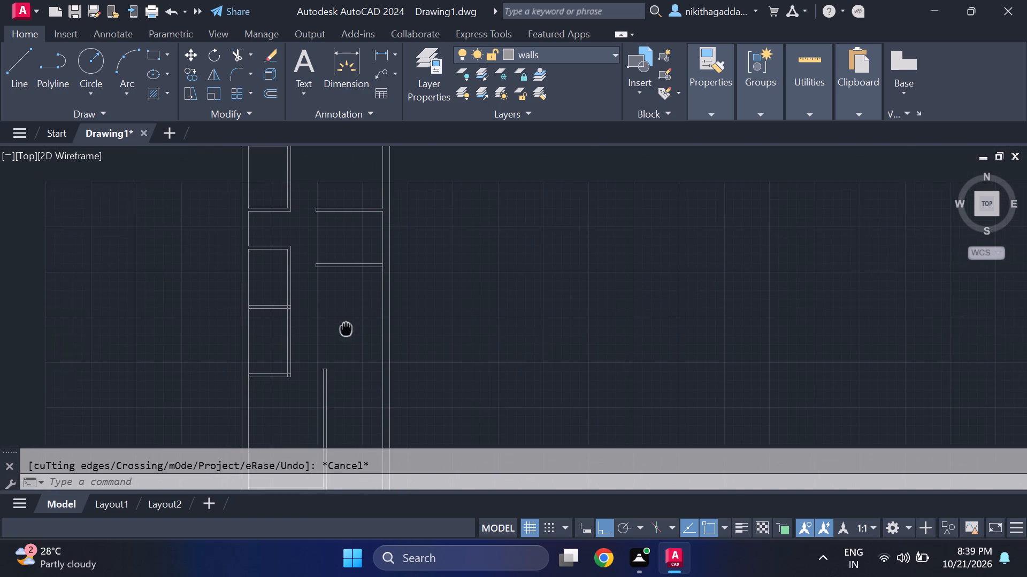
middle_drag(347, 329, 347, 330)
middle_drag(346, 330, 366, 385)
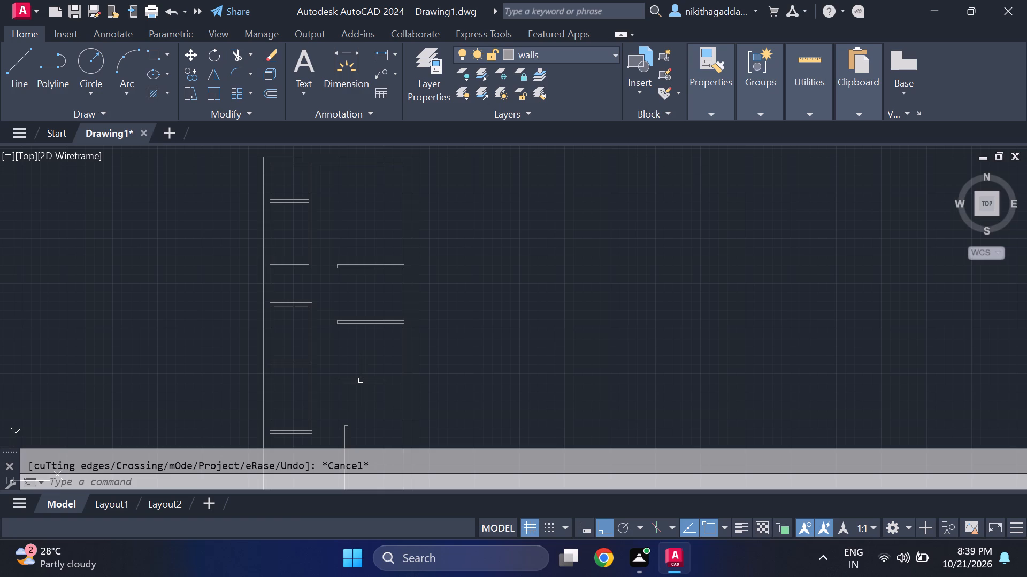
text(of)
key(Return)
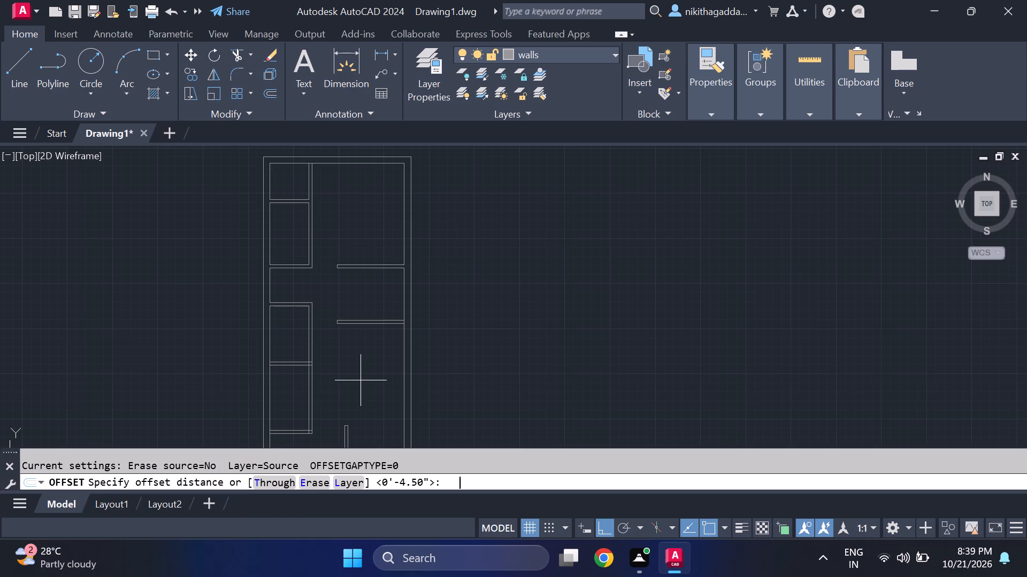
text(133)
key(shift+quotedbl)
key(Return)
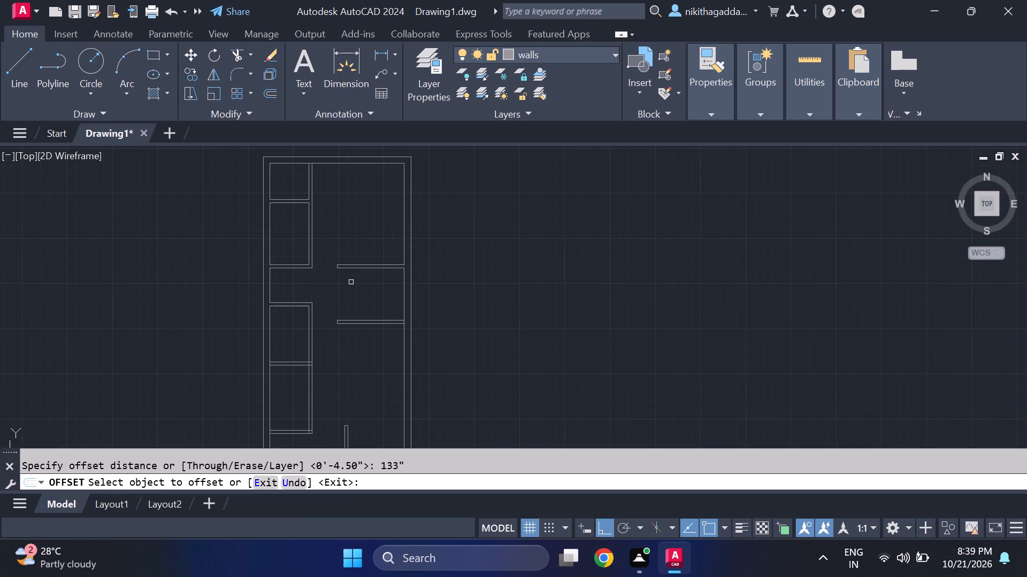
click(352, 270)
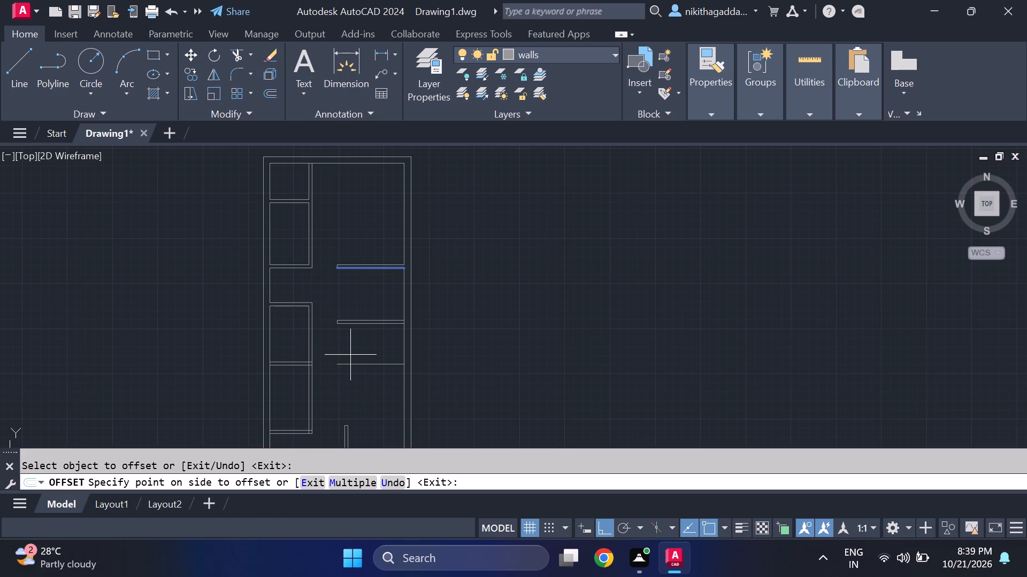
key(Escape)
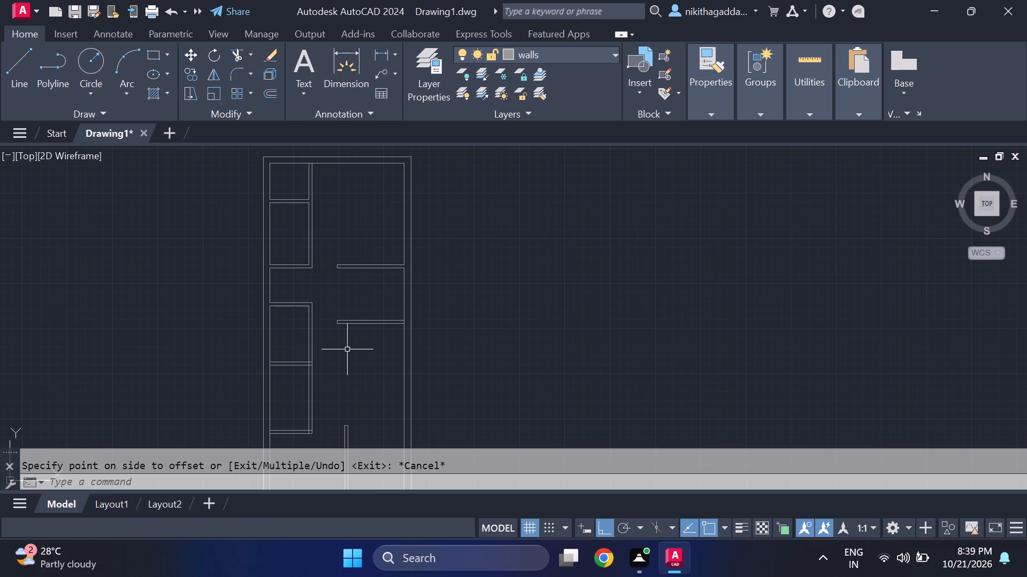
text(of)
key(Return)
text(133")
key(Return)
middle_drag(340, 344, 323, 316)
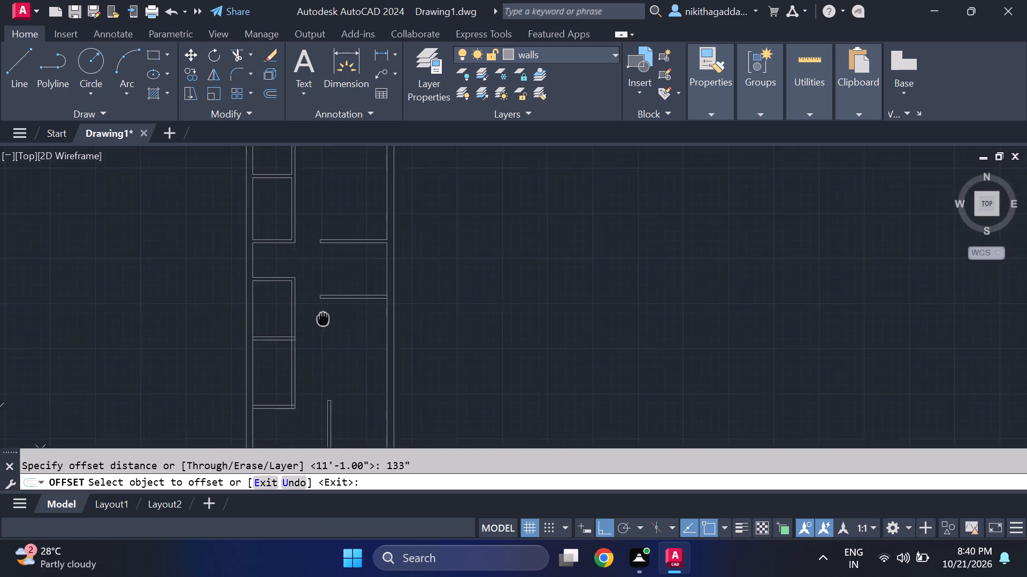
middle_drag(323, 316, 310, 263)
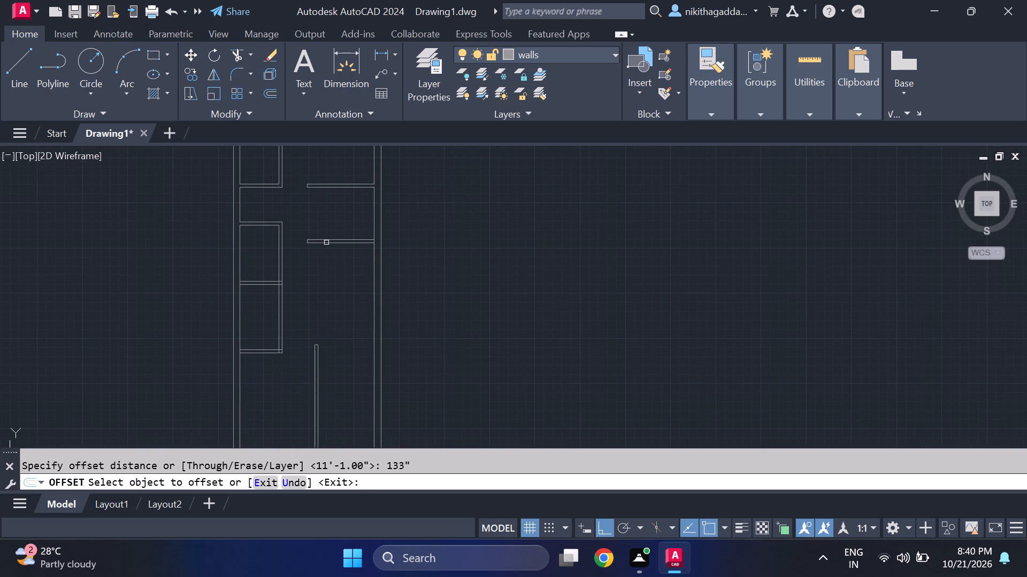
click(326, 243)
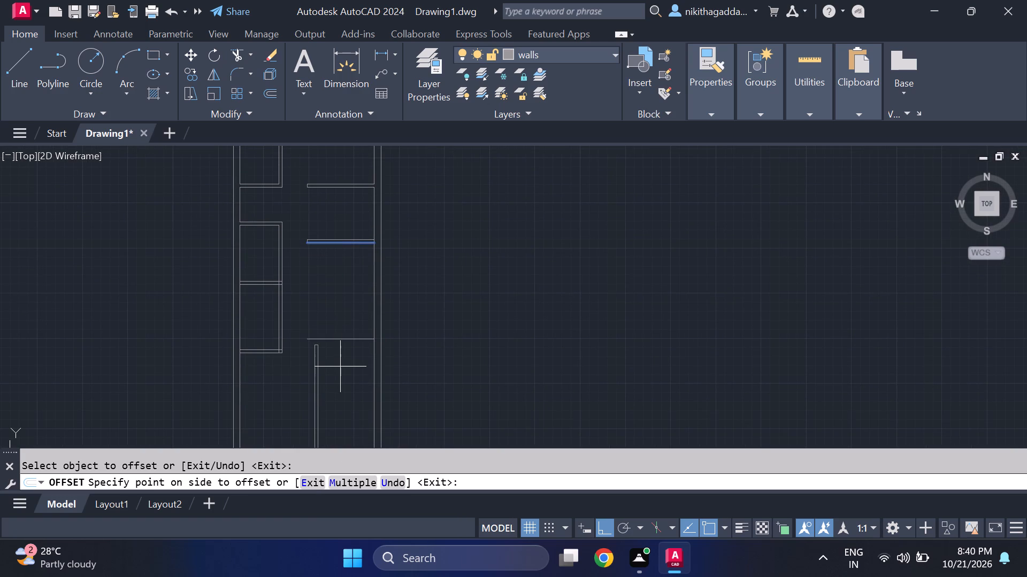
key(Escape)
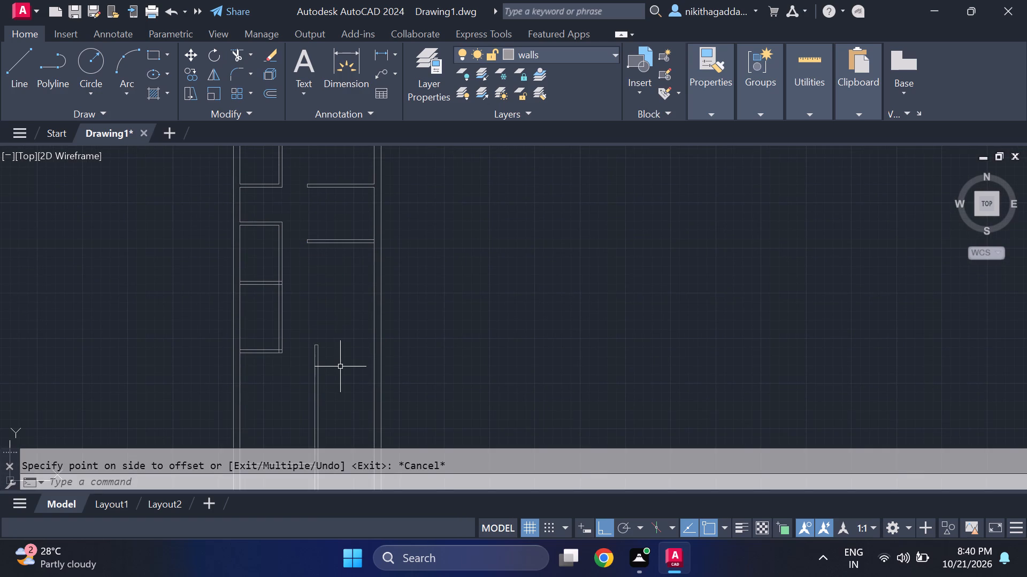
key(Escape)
Offset the south line of the second east-side partition 133" to the south.
text(of)
key(Return)
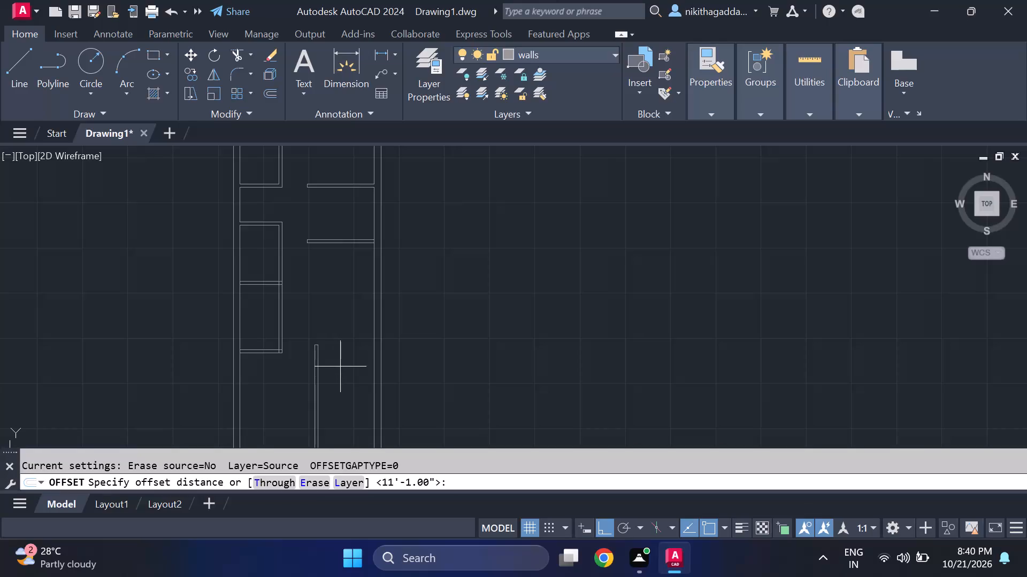
text(13)
key(3)
key(shift+quotedbl)
key(Return)
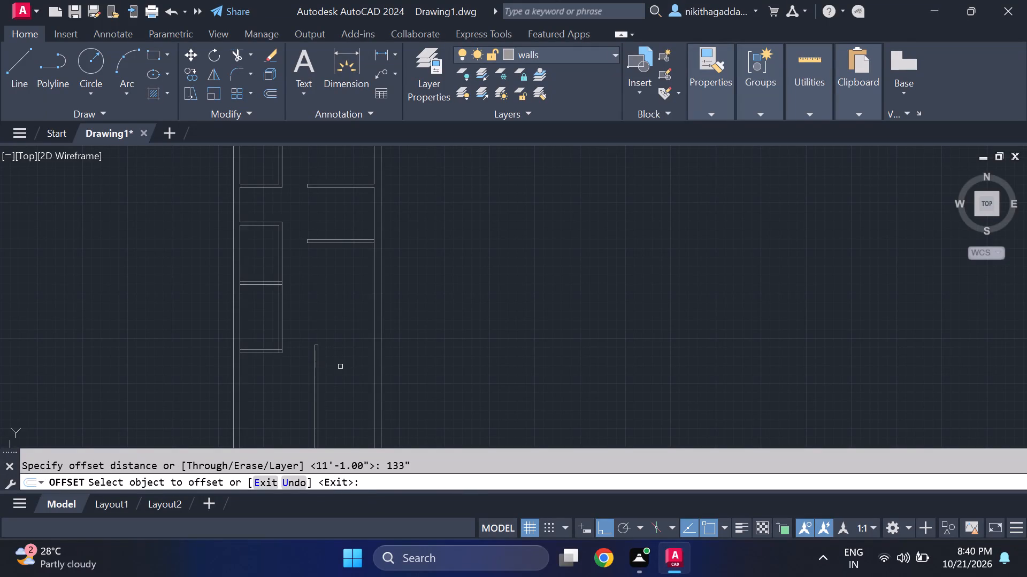
scroll(340, 367, up, 1)
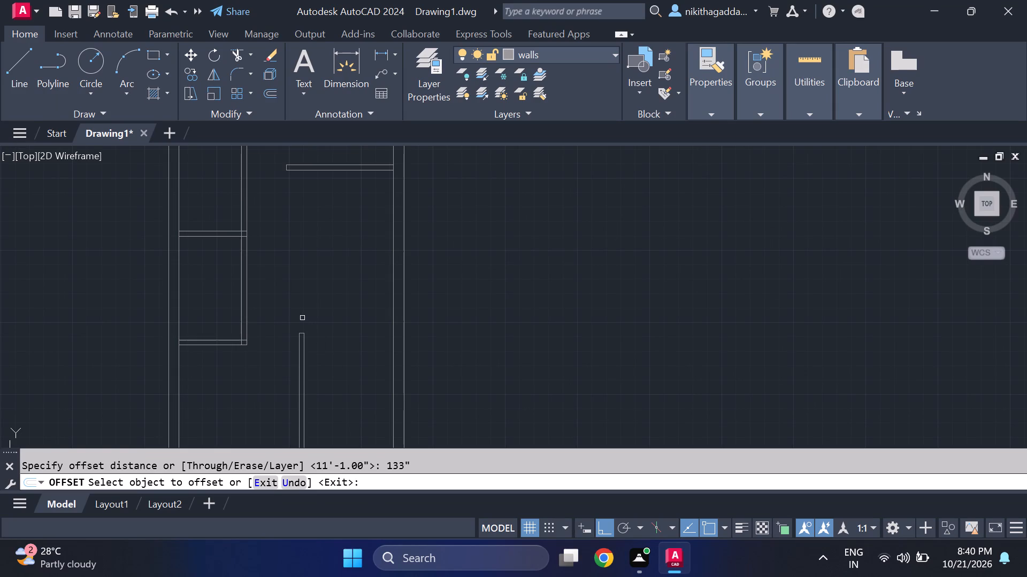
middle_drag(329, 311, 332, 321)
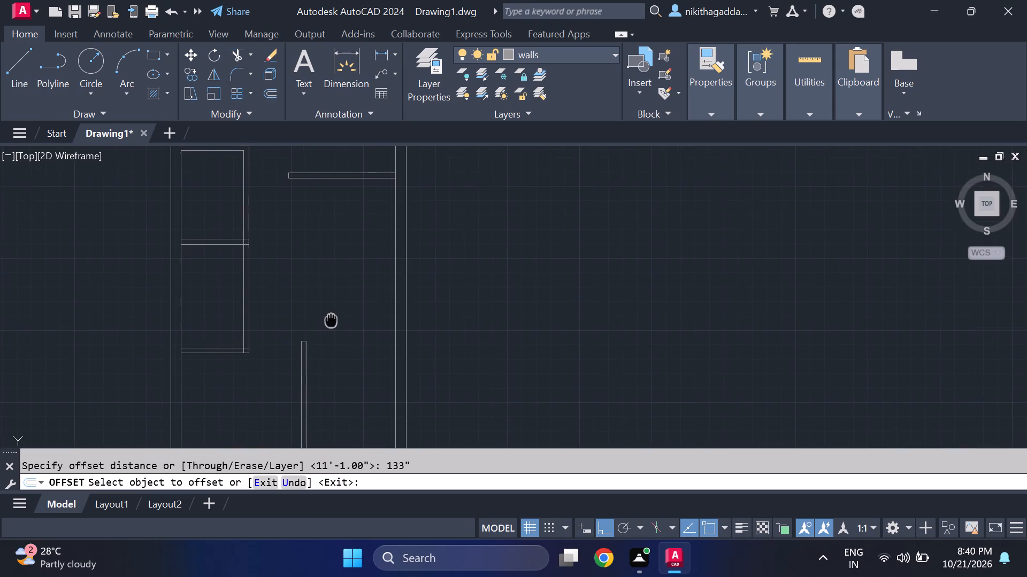
middle_drag(332, 321, 334, 325)
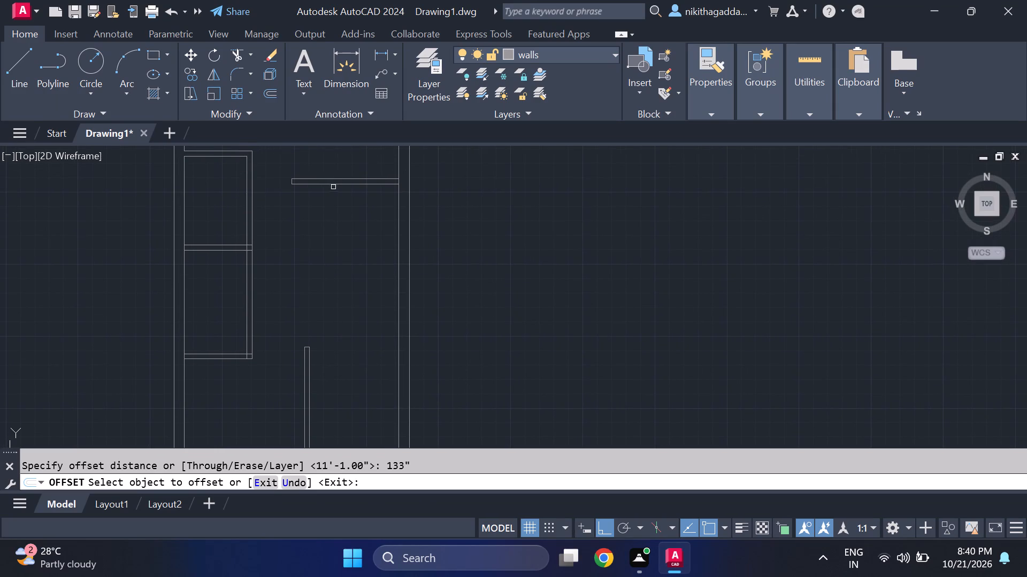
click(334, 185)
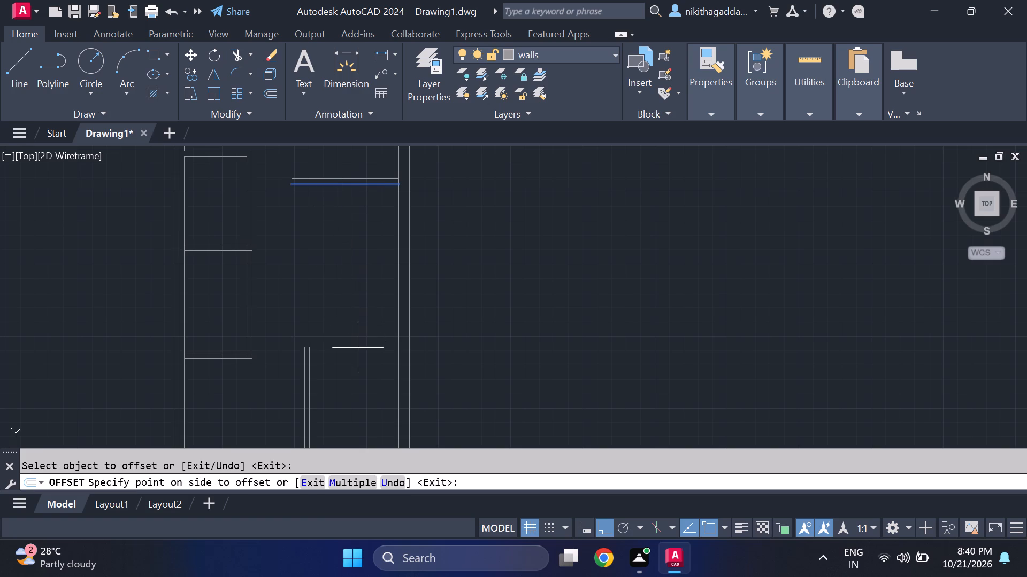
scroll(356, 360, down, 2)
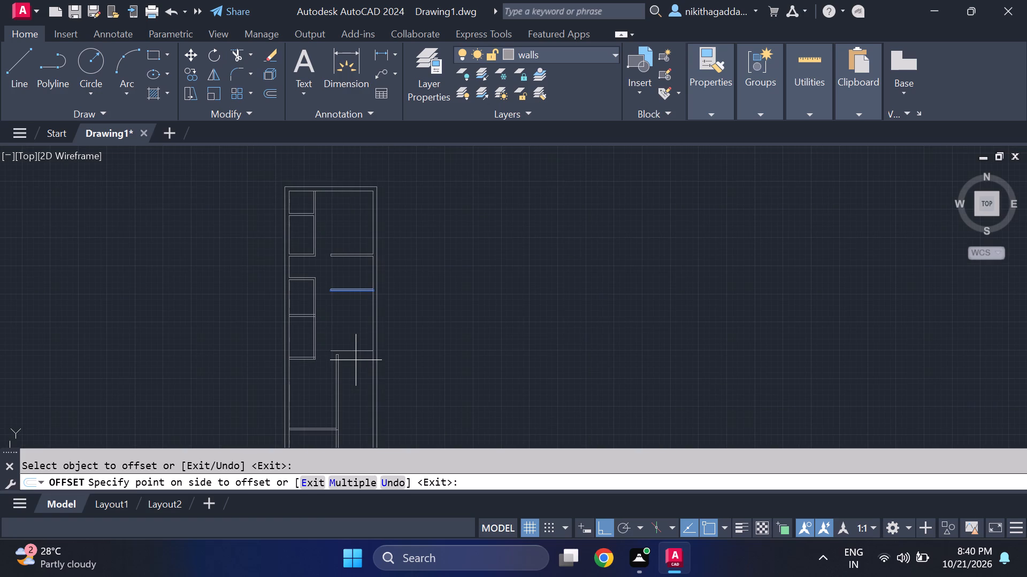
scroll(356, 361, up, 3)
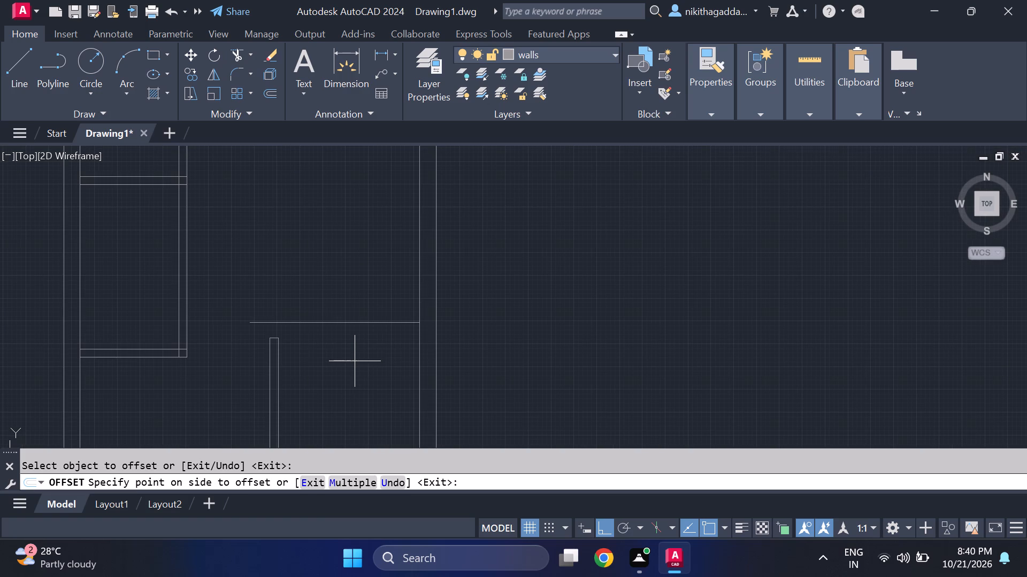
click(355, 361)
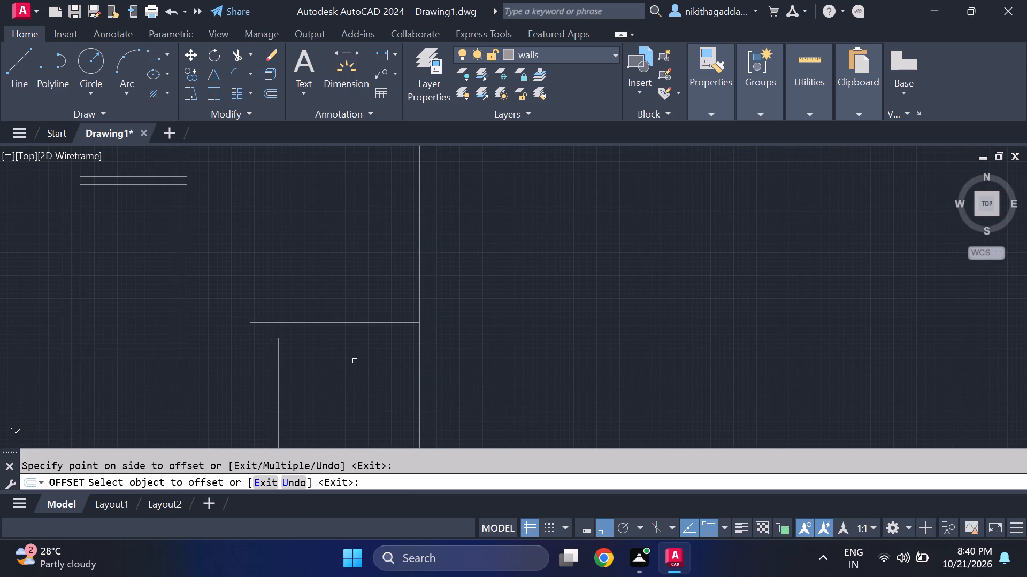
key(Escape)
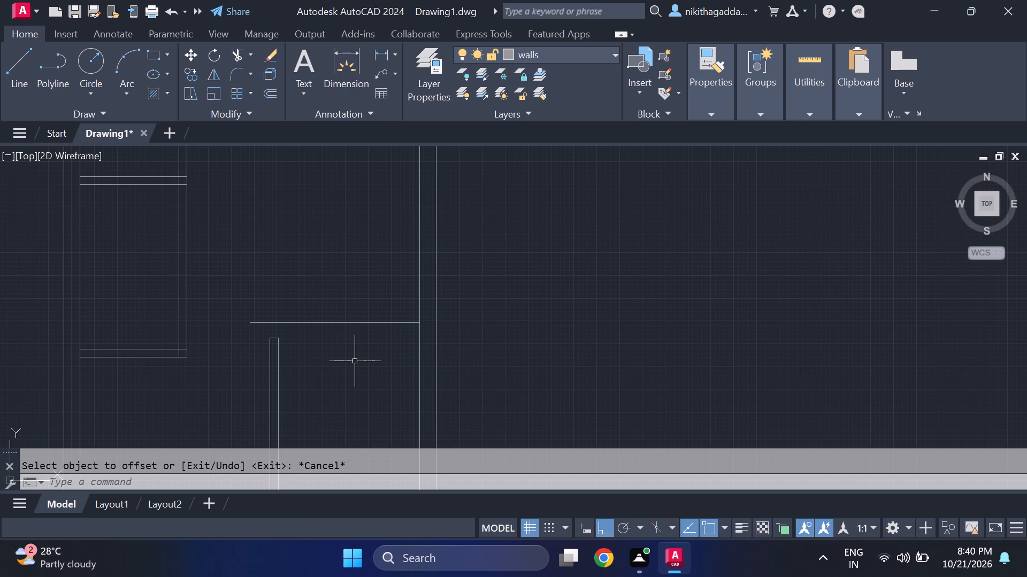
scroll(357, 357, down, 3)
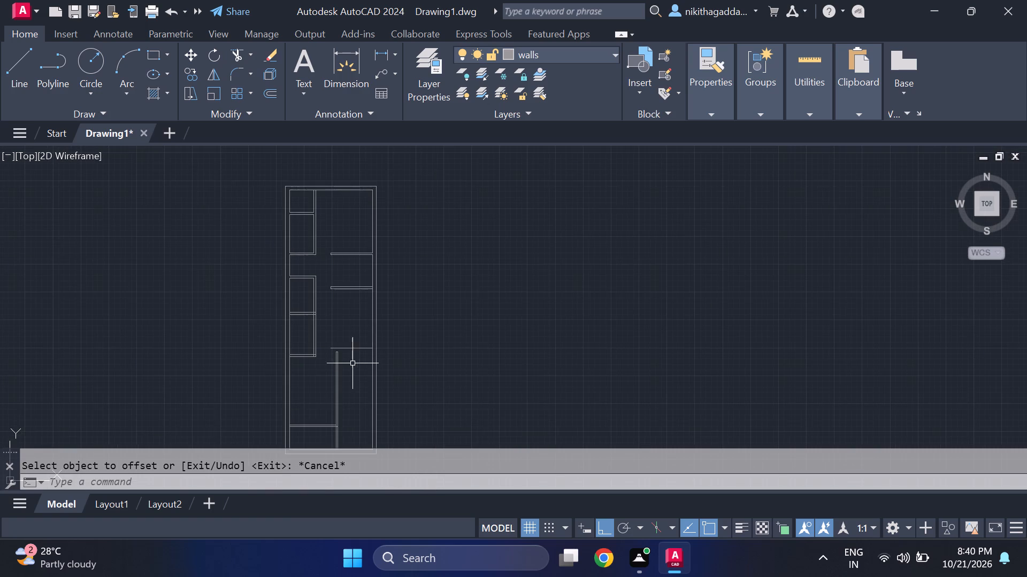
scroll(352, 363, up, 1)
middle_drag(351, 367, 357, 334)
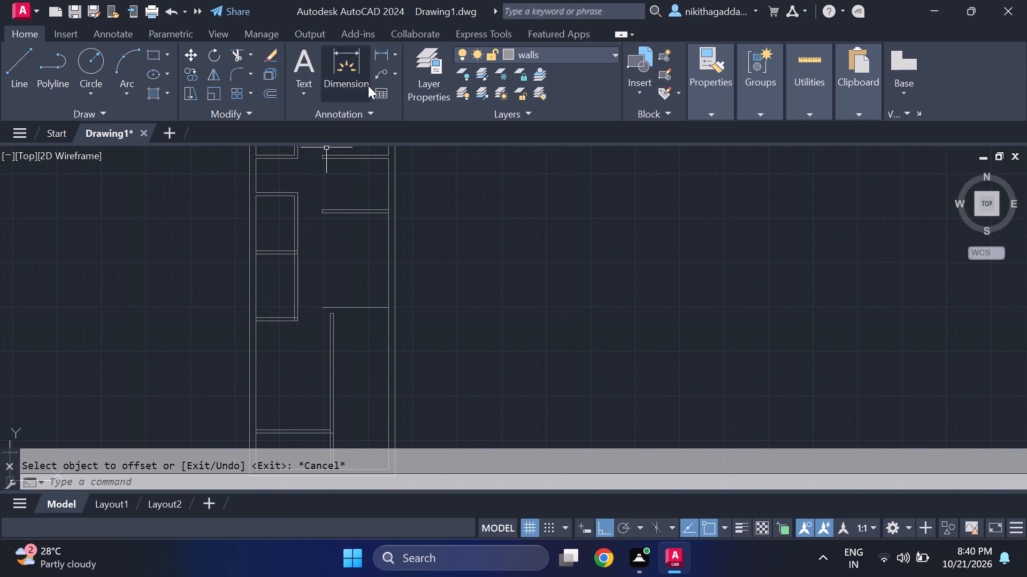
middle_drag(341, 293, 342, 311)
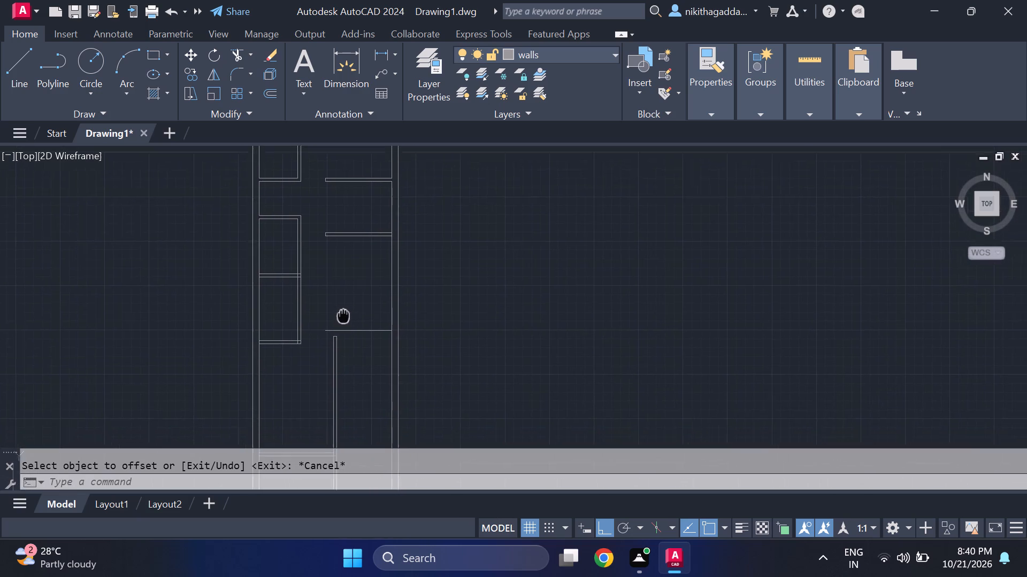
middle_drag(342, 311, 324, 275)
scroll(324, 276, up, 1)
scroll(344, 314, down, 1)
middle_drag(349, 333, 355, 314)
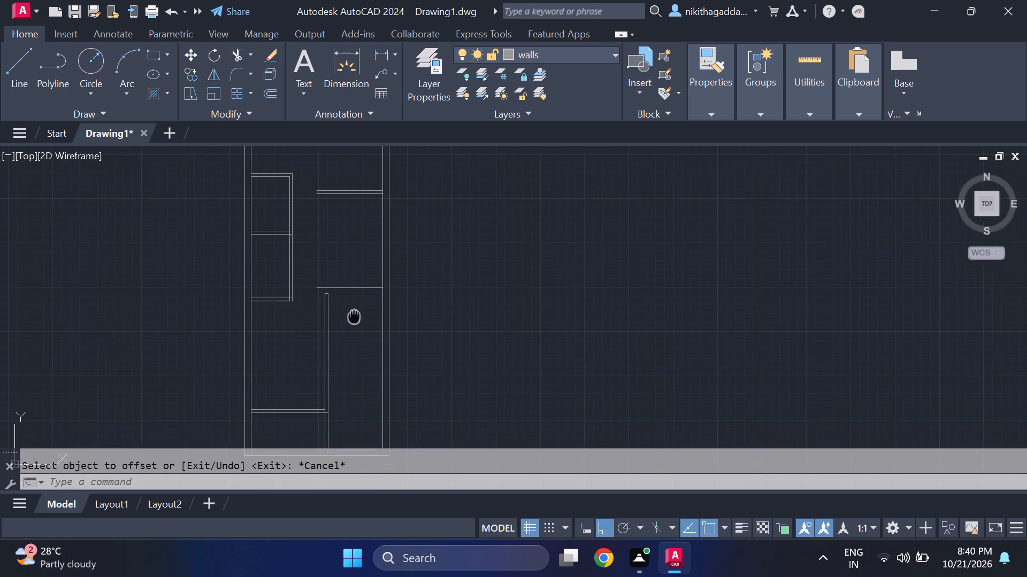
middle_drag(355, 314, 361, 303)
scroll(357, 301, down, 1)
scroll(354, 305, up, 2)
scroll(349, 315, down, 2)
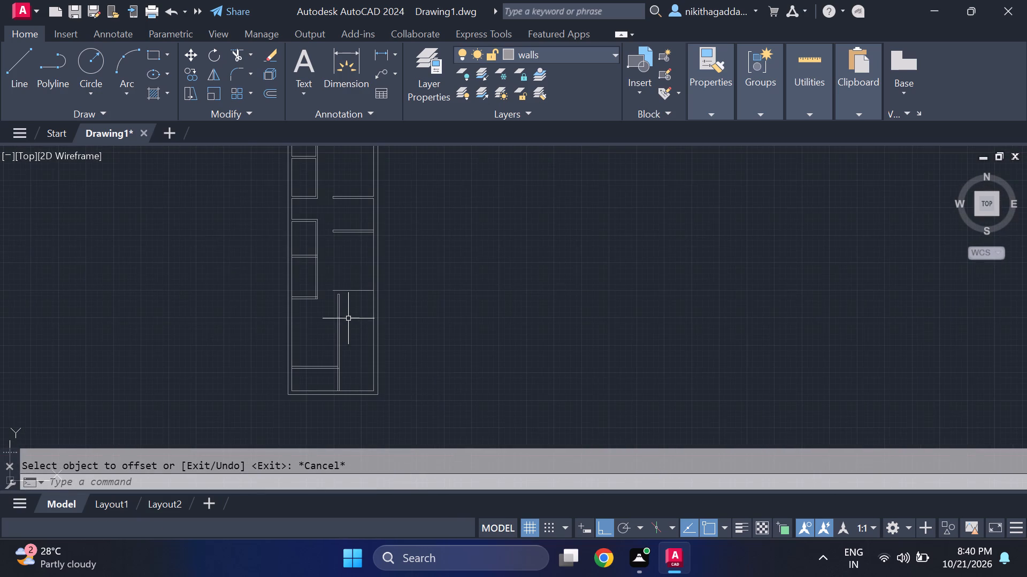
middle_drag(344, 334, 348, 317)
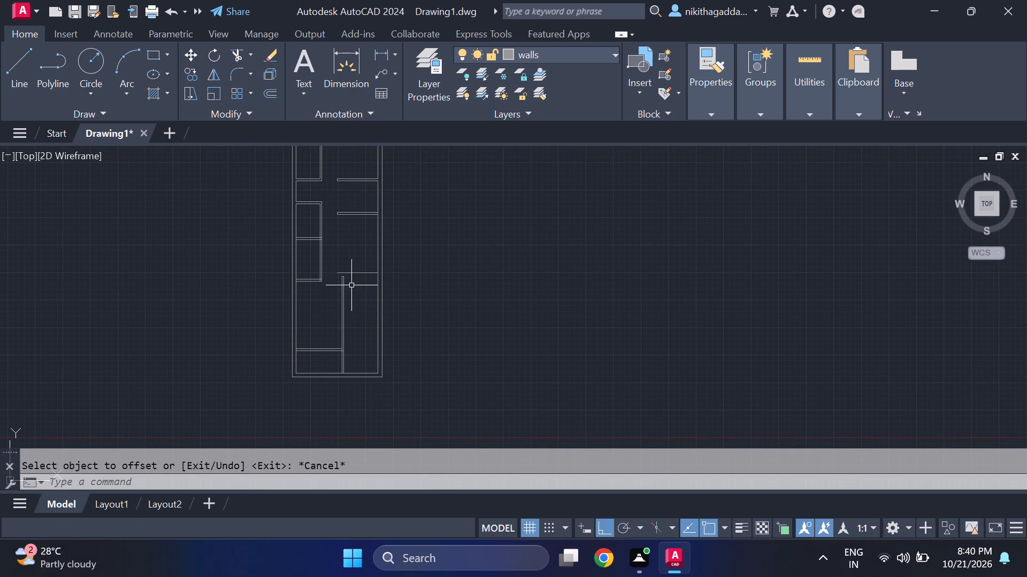
Offset the new horizontal line just north of the long central partition's end 4.5" to the south to form the third east-side partition.
scroll(351, 284, up, 3)
key(o)
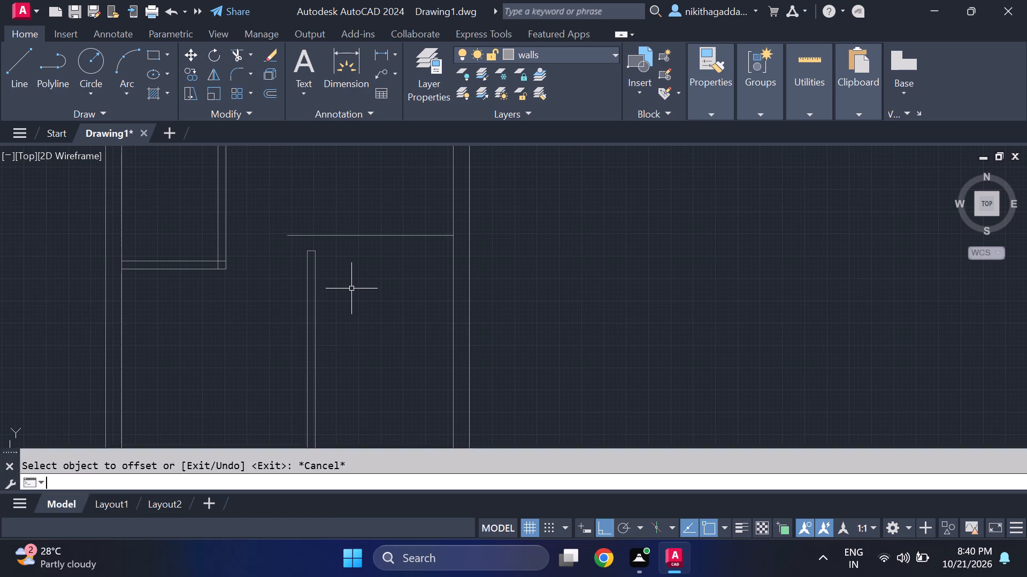
key(f)
key(Return)
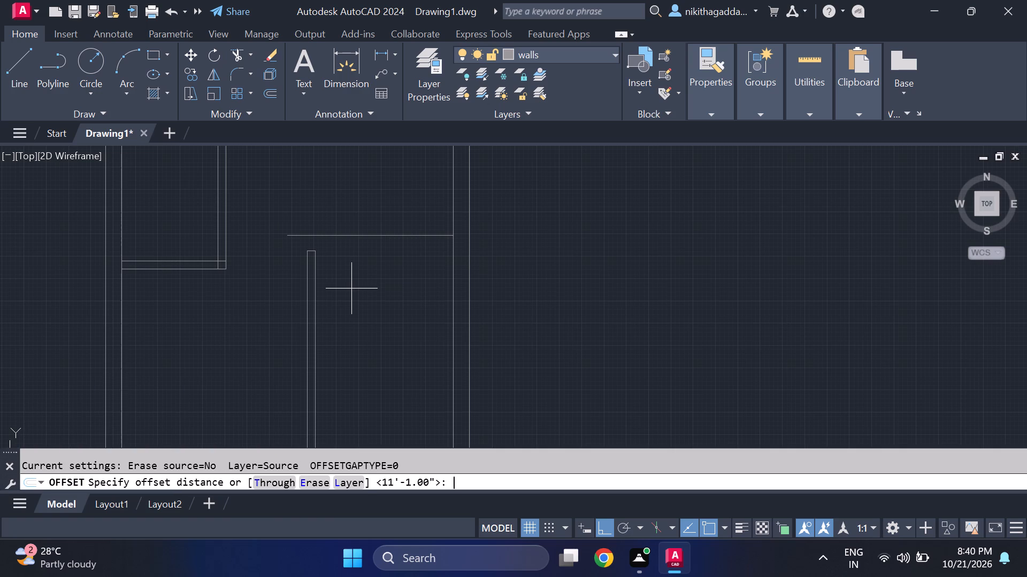
text(4.5")
key(Return)
click(358, 237)
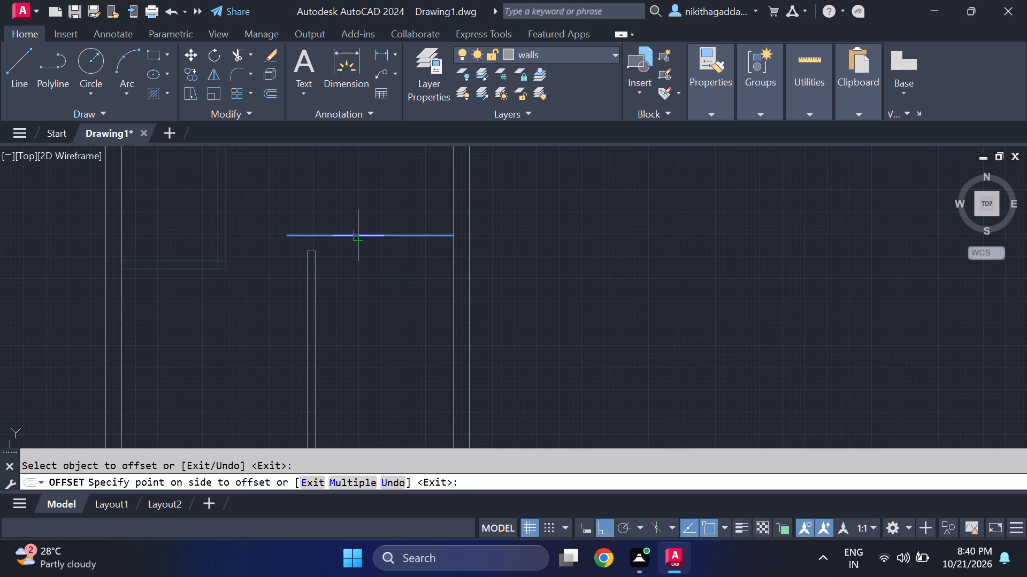
click(370, 290)
key(Escape)
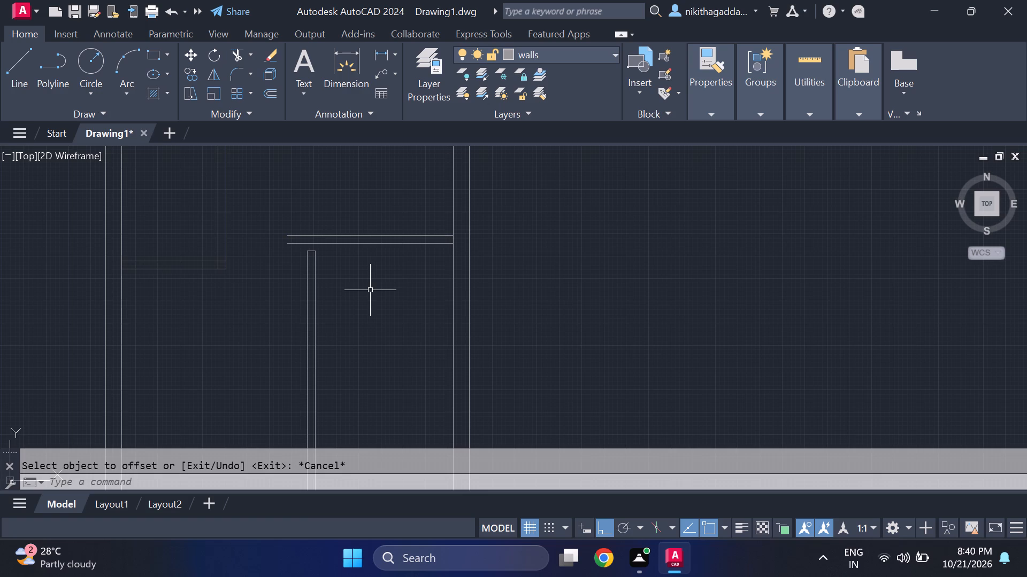
Draw a short vertical line across the third east-side partition's thickness at the midpoint of its length.
key(l)
key(Return)
scroll(370, 293, down, 2)
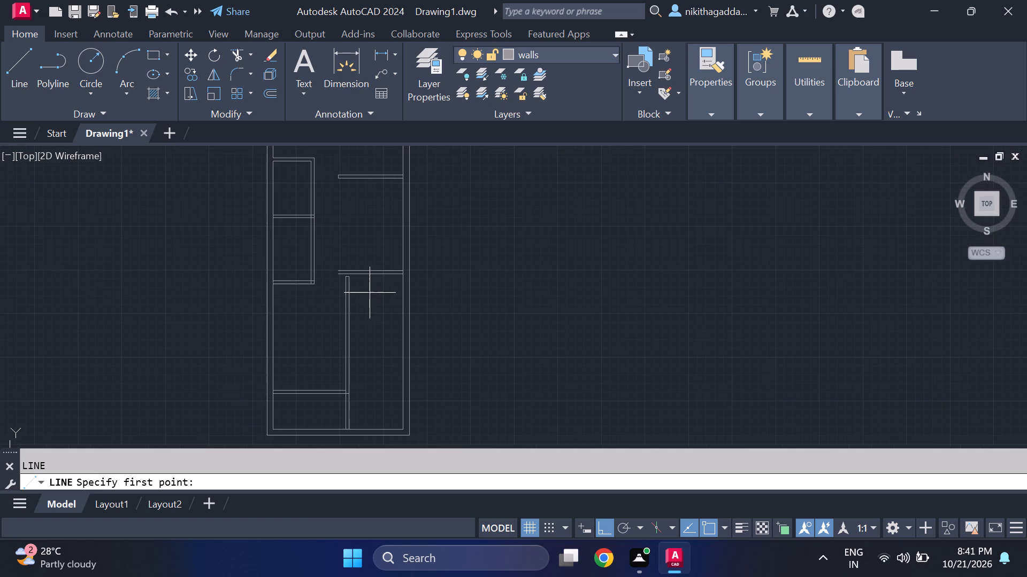
middle_drag(370, 293, 391, 348)
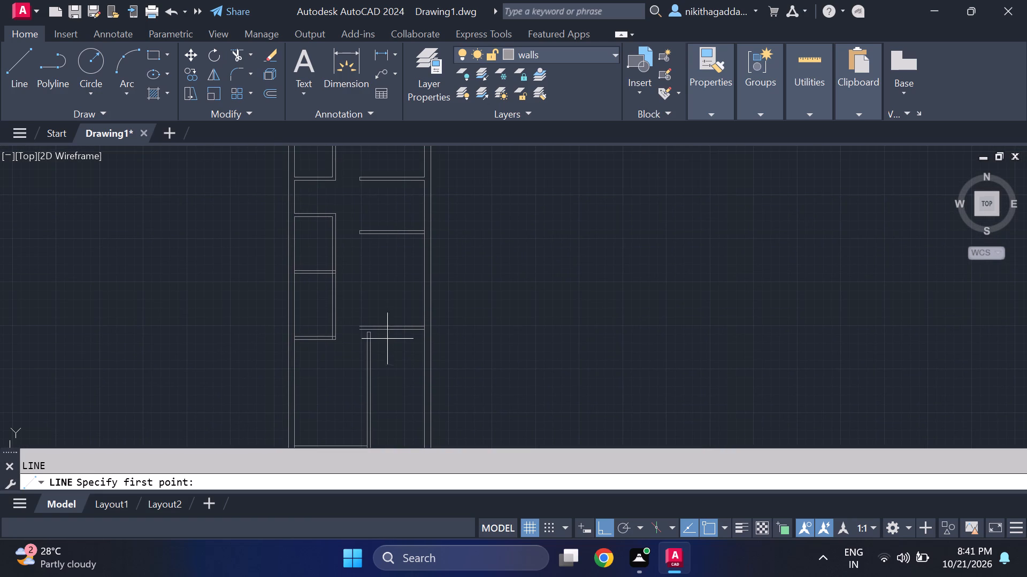
scroll(389, 326, up, 3)
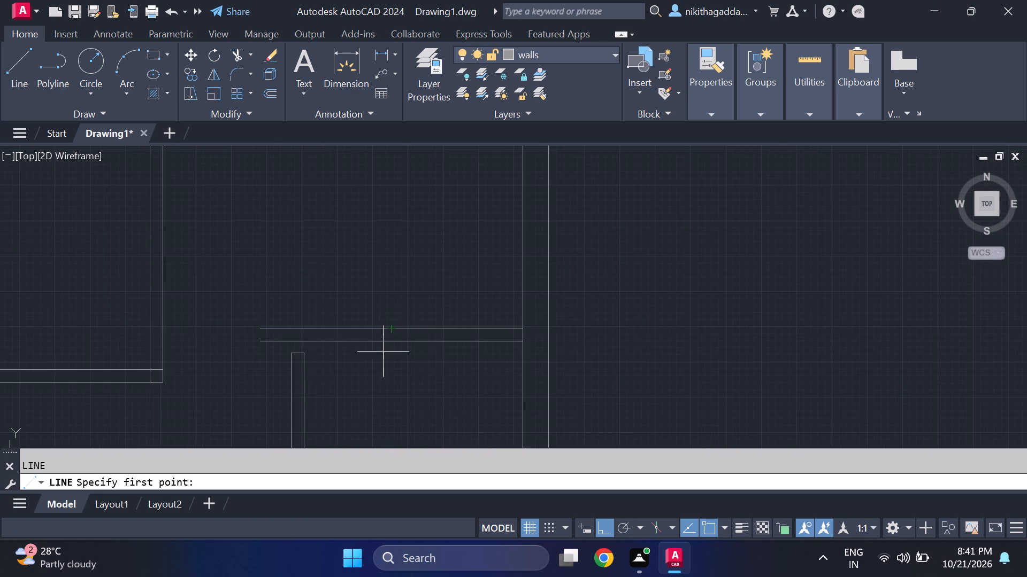
click(393, 329)
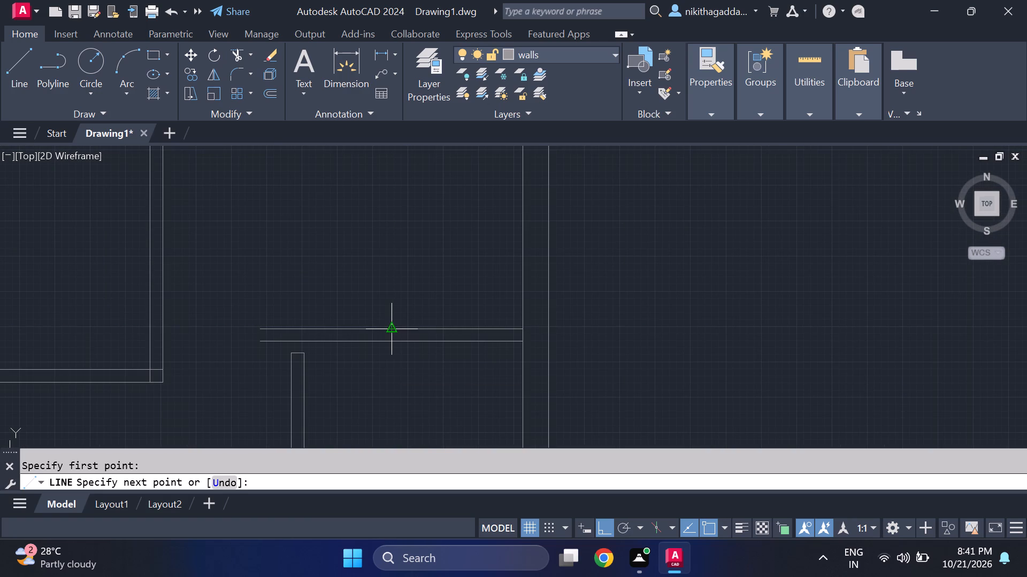
click(394, 345)
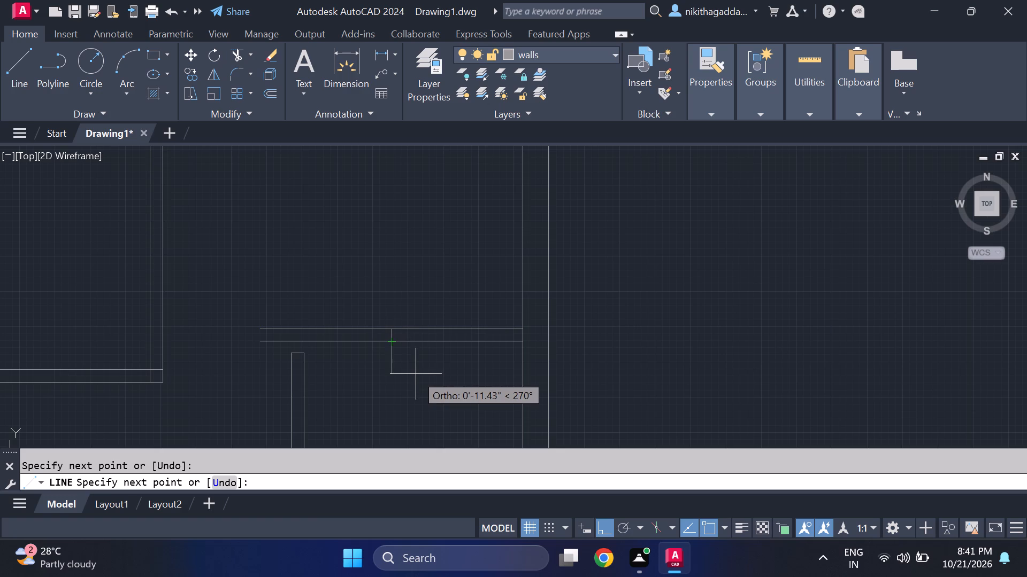
key(Escape)
Trim away both lines of the third east-side partition west of the short vertical line.
text(tr)
key(Return)
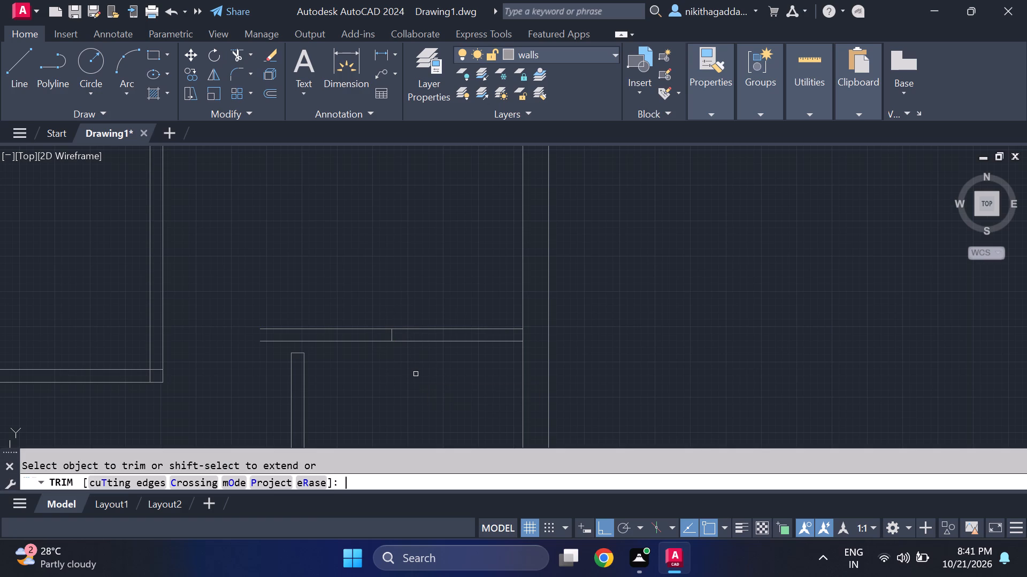
drag(324, 306, 373, 403)
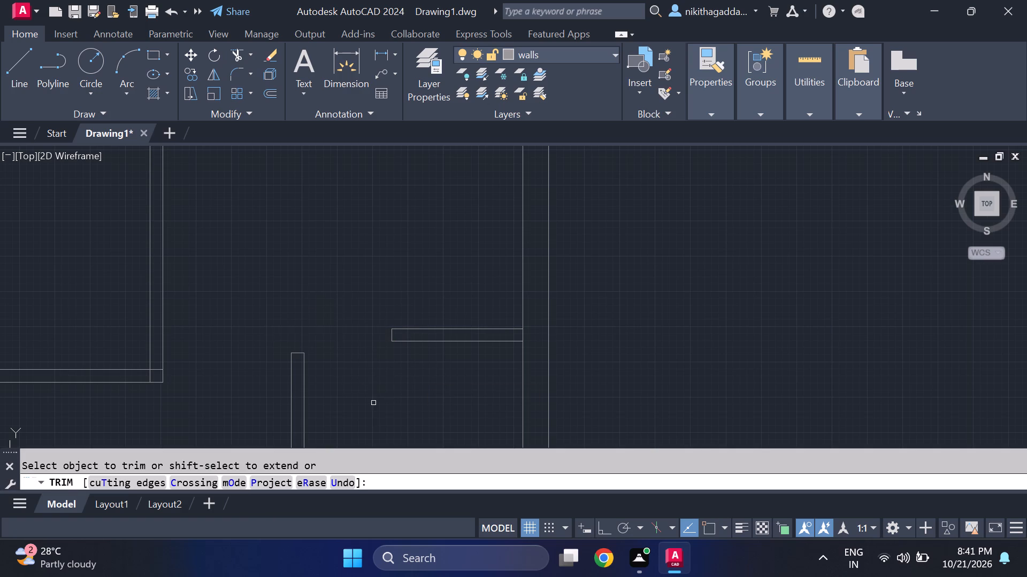
scroll(372, 401, down, 2)
middle_drag(380, 414, 311, 284)
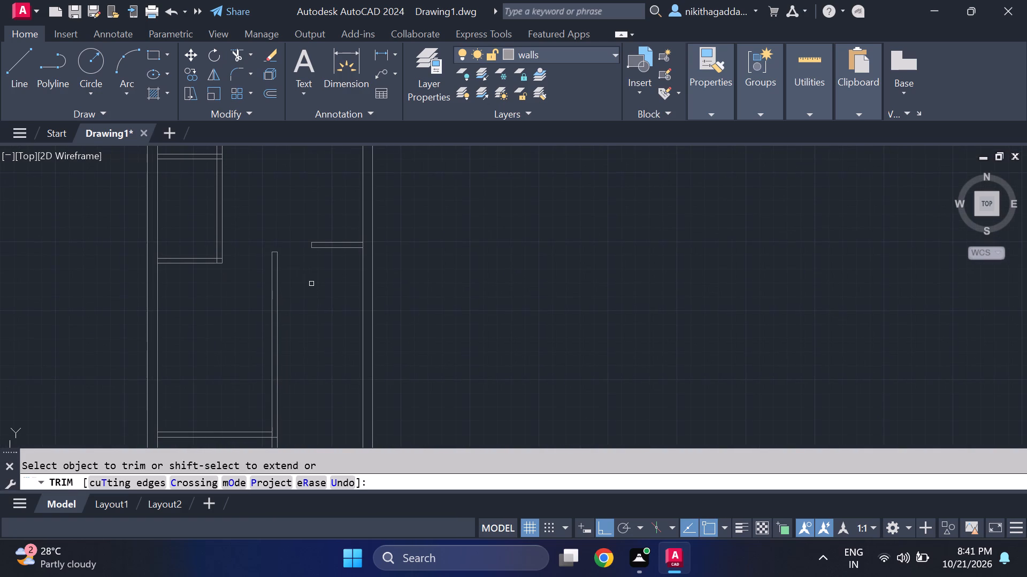
key(Escape)
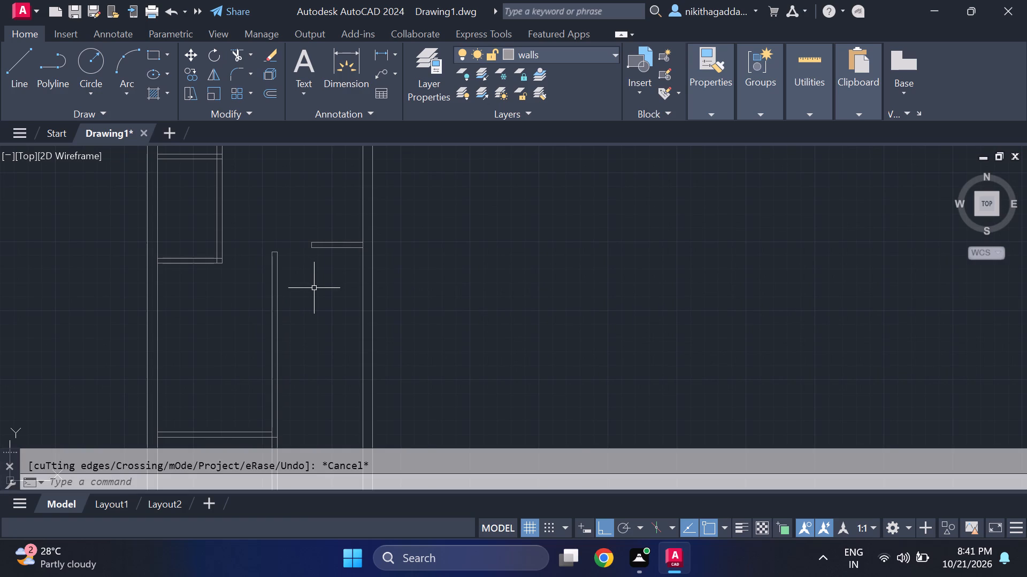
Offset the inner line of the east outer wall 47" to the west.
scroll(317, 286, up, 2)
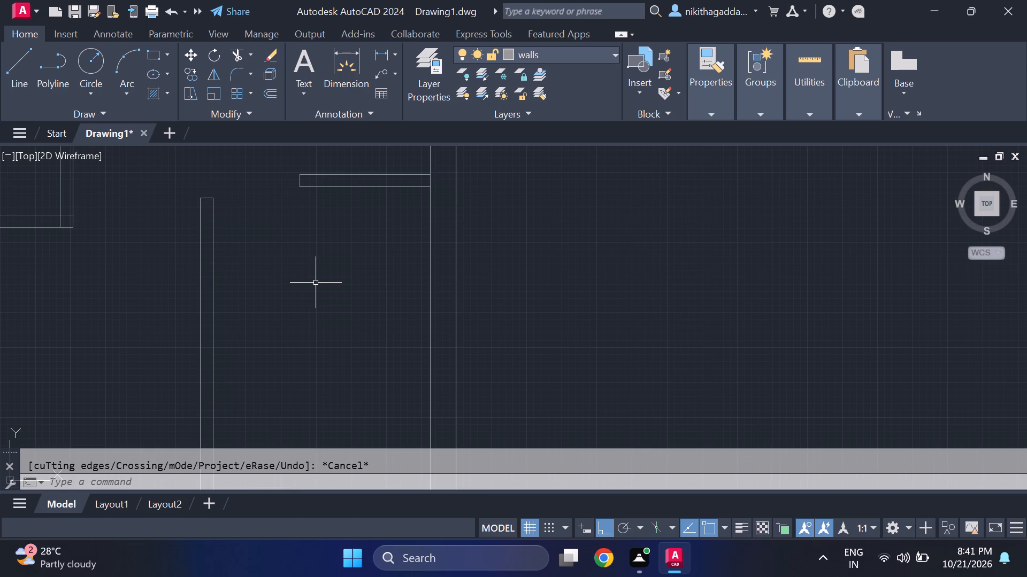
text(of)
key(Return)
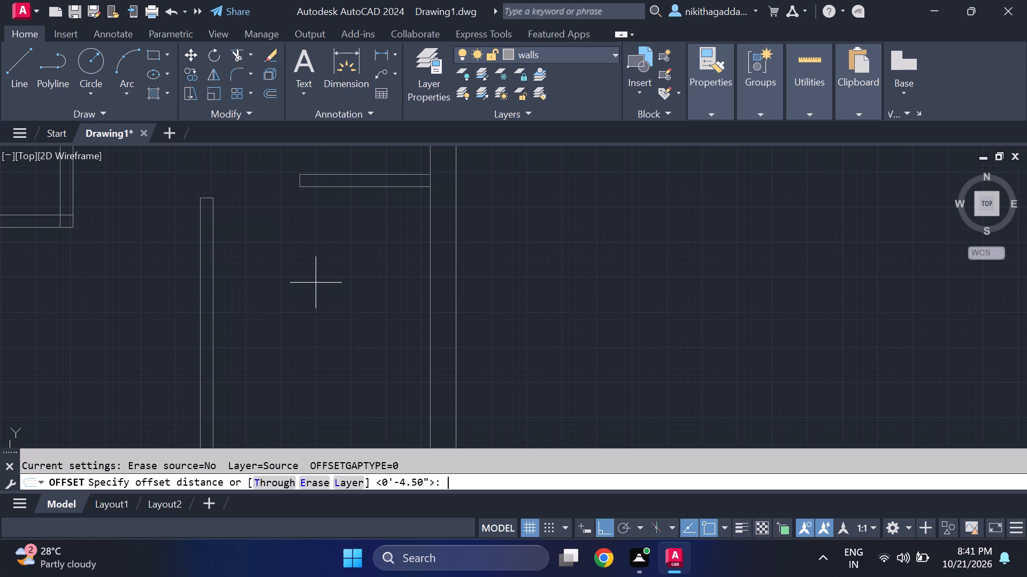
text(46)
key(BackSpace)
key(7)
key(shift+quotedbl)
key(Return)
scroll(316, 278, down, 1)
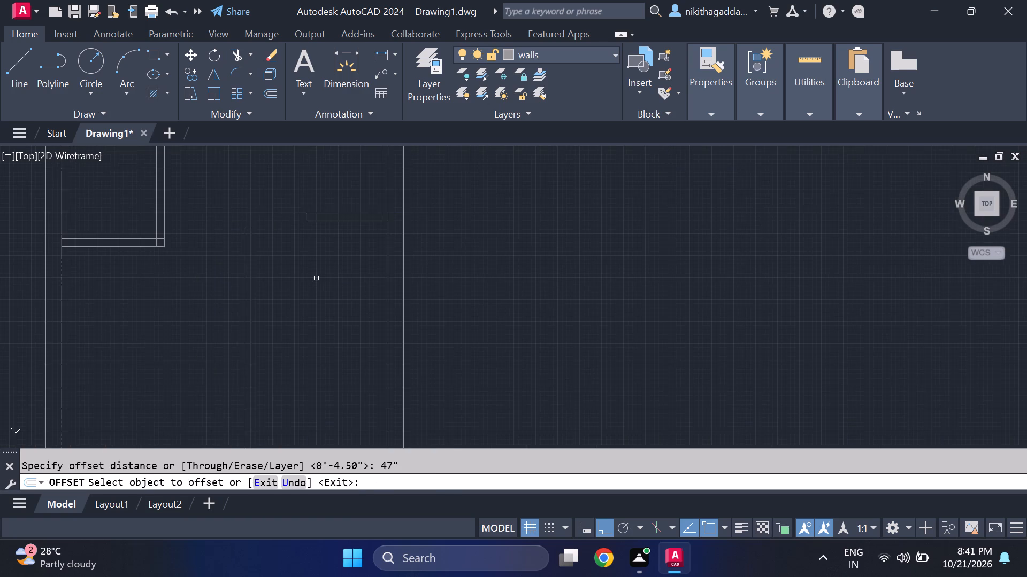
scroll(318, 284, up, 1)
click(428, 265)
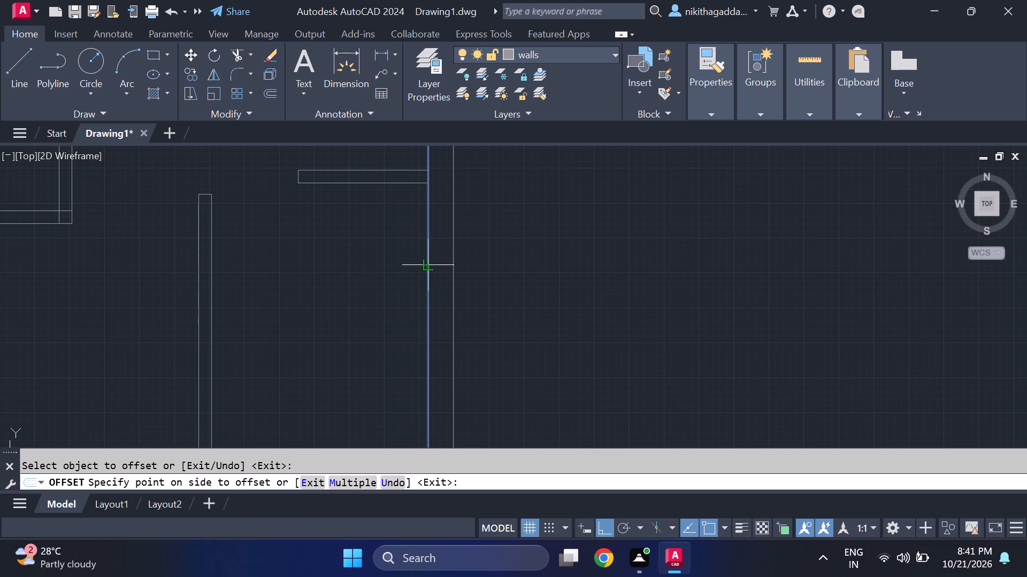
click(342, 297)
scroll(342, 297, down, 3)
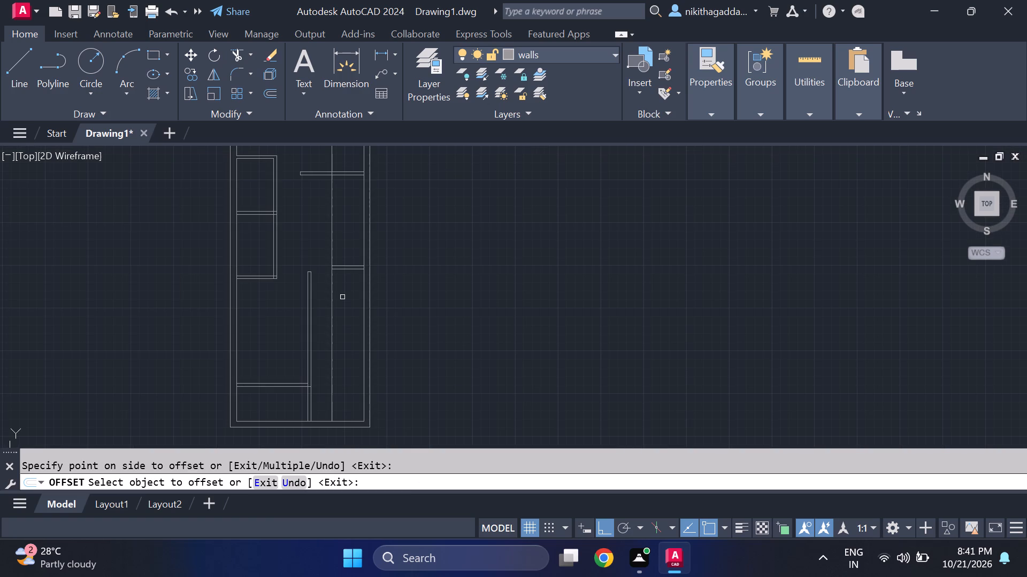
key(Escape)
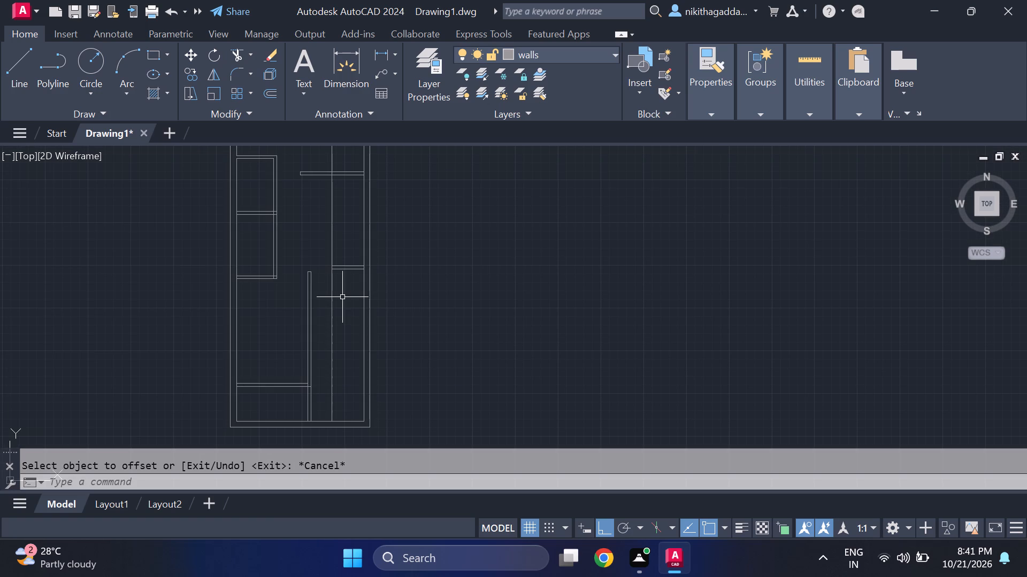
Offset the new vertical line 4.5" to the west to form a vertical east-side partition.
key(o)
key(f)
key(Return)
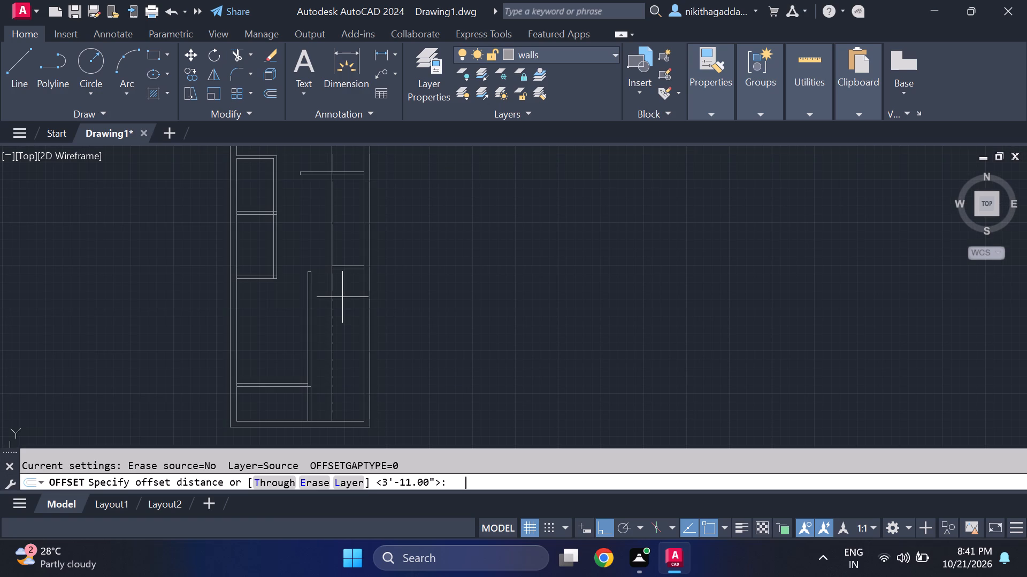
text(4.5)
key(shift+quotedbl)
key(Return)
scroll(341, 299, up, 2)
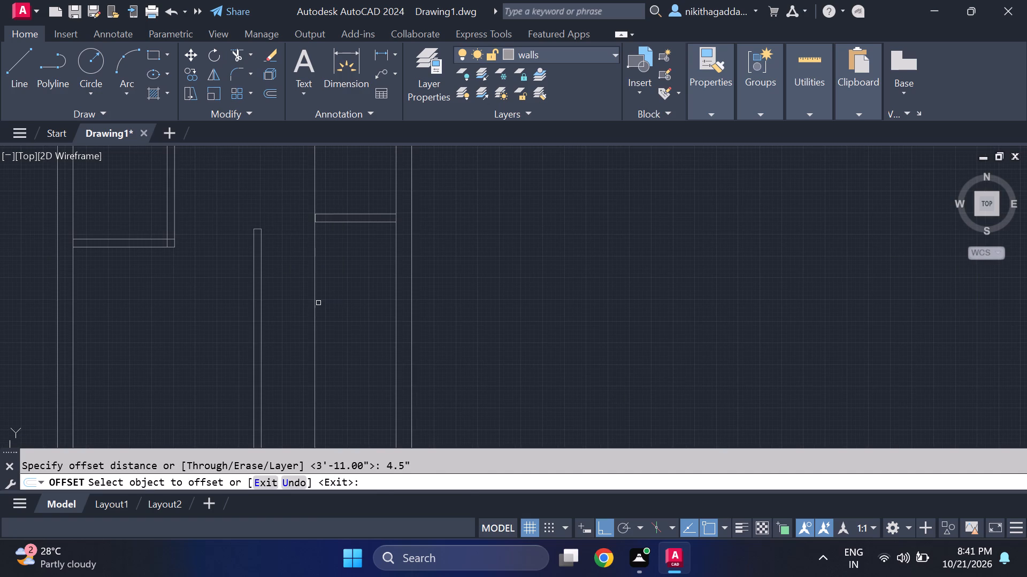
click(312, 295)
click(287, 296)
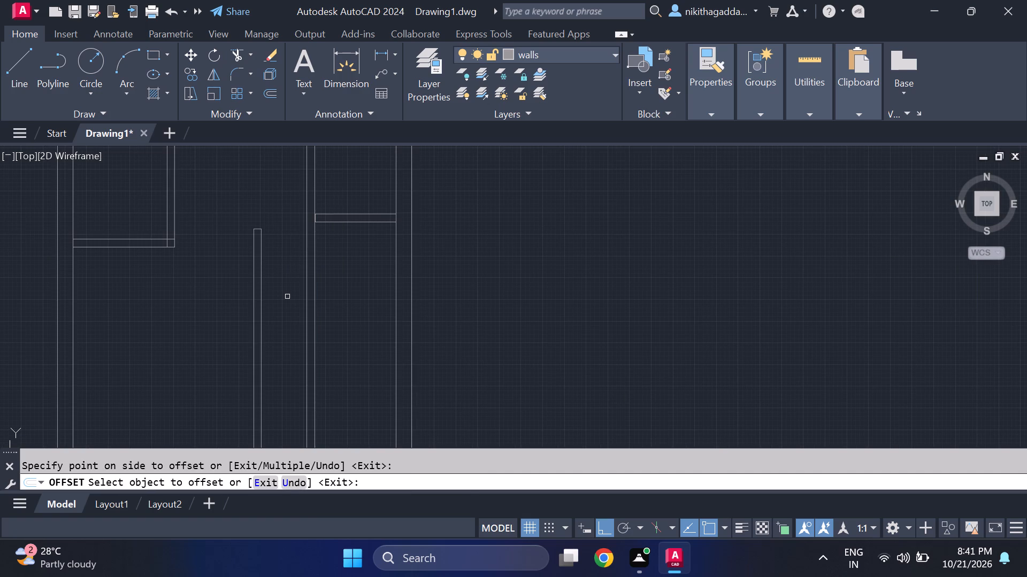
key(Escape)
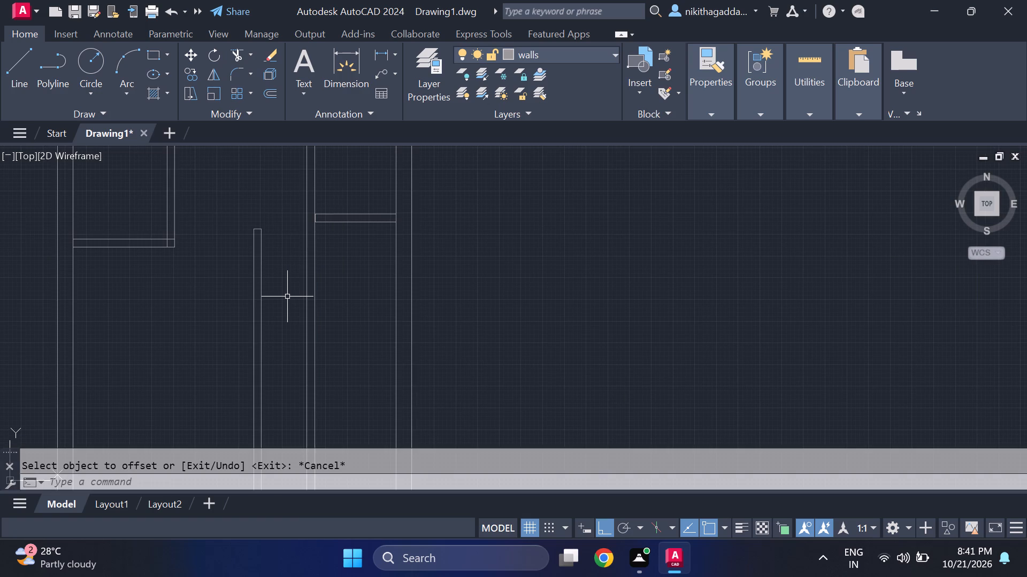
Extend both lines of the third east-side partition west to the new vertical partition's west line.
text(ex)
key(Return)
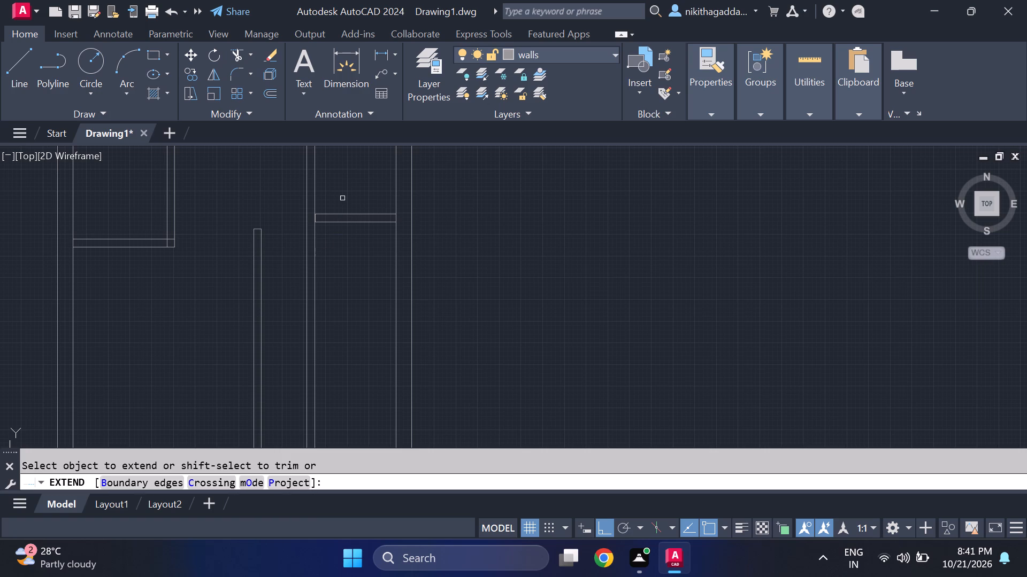
drag(342, 195, 355, 302)
drag(334, 187, 339, 300)
key(Escape)
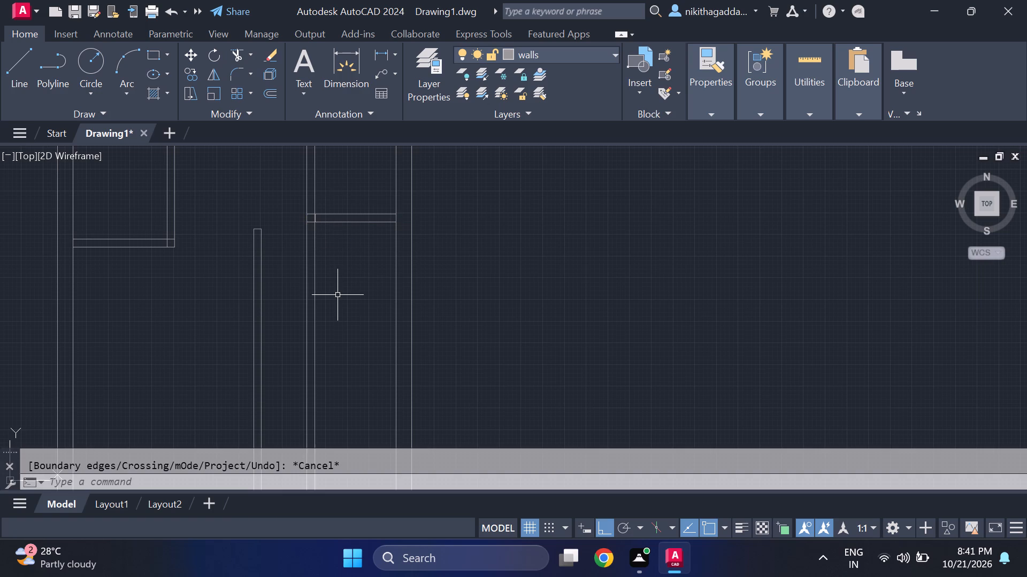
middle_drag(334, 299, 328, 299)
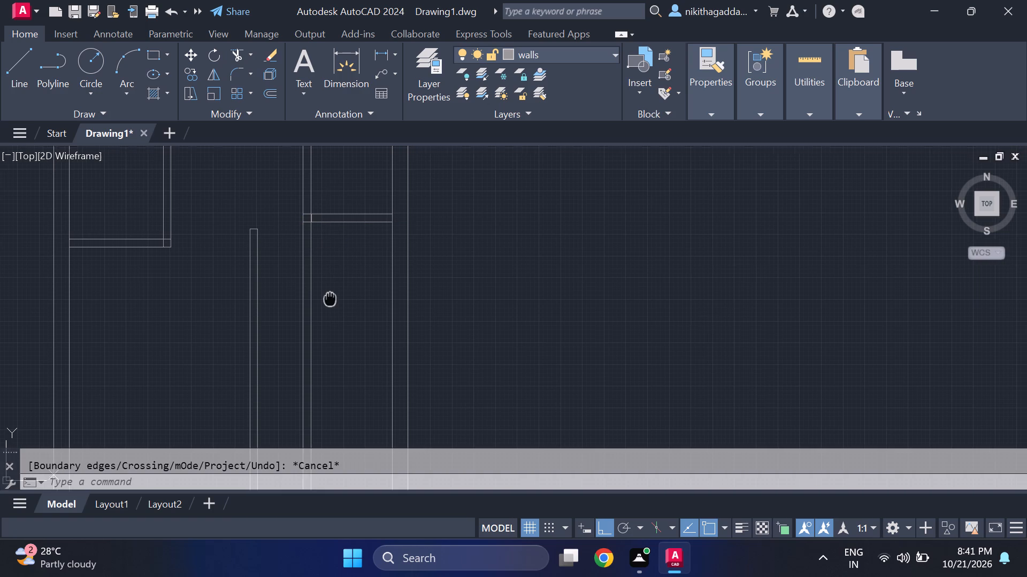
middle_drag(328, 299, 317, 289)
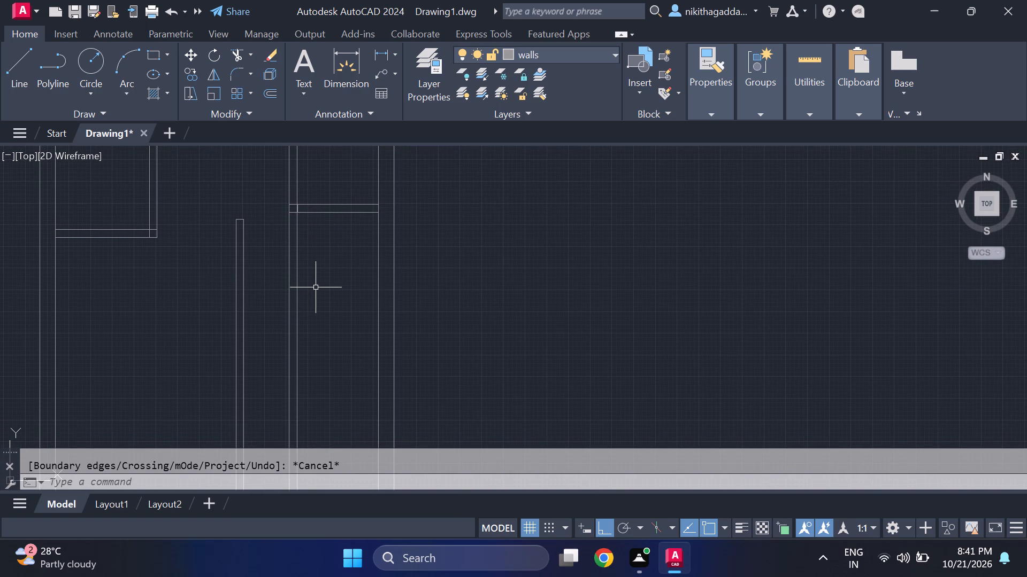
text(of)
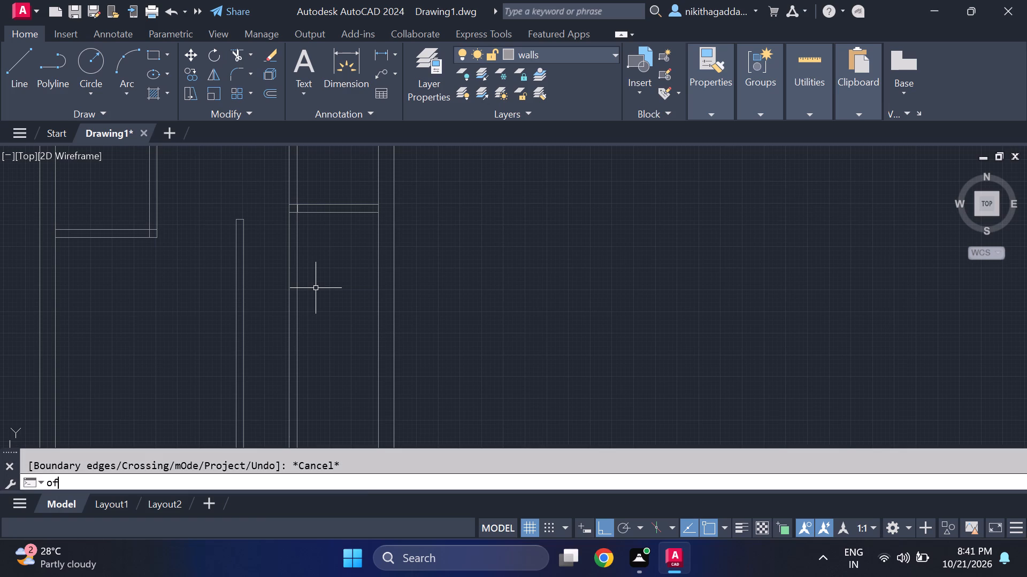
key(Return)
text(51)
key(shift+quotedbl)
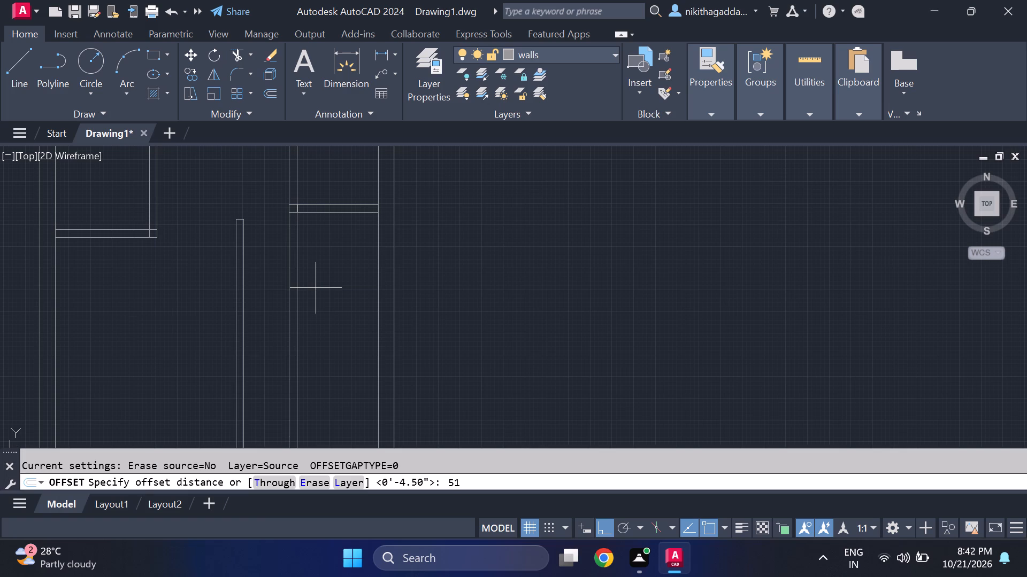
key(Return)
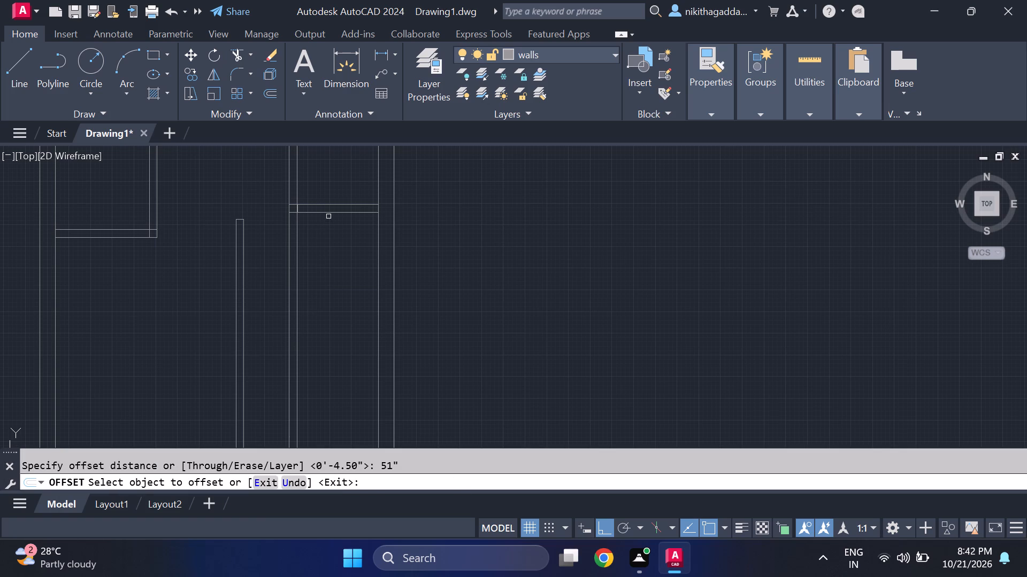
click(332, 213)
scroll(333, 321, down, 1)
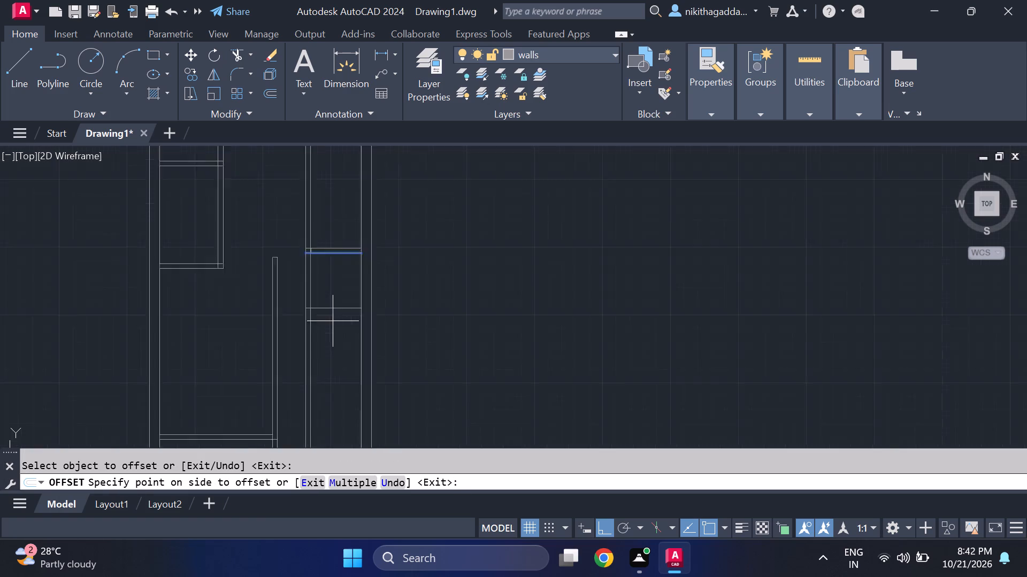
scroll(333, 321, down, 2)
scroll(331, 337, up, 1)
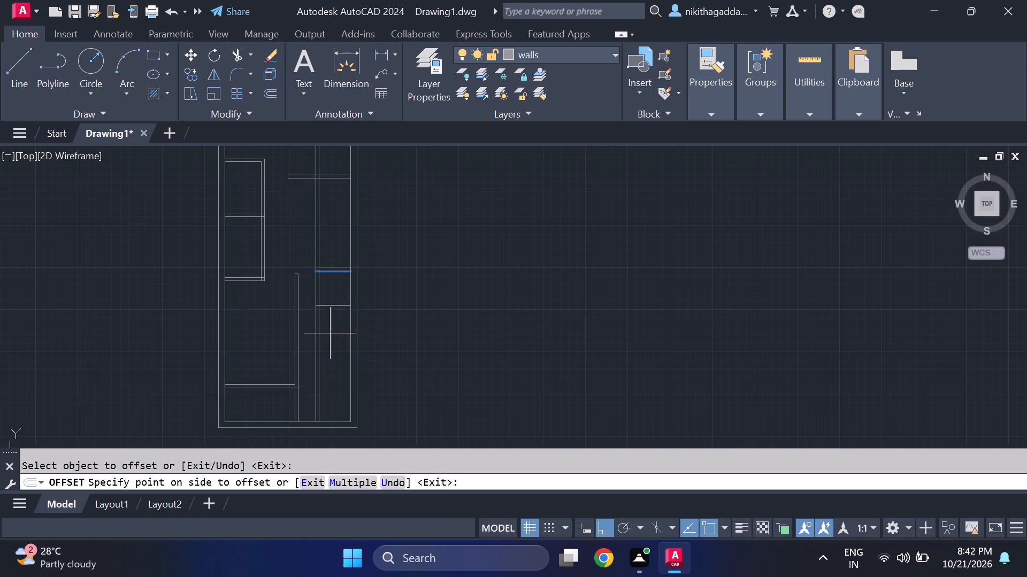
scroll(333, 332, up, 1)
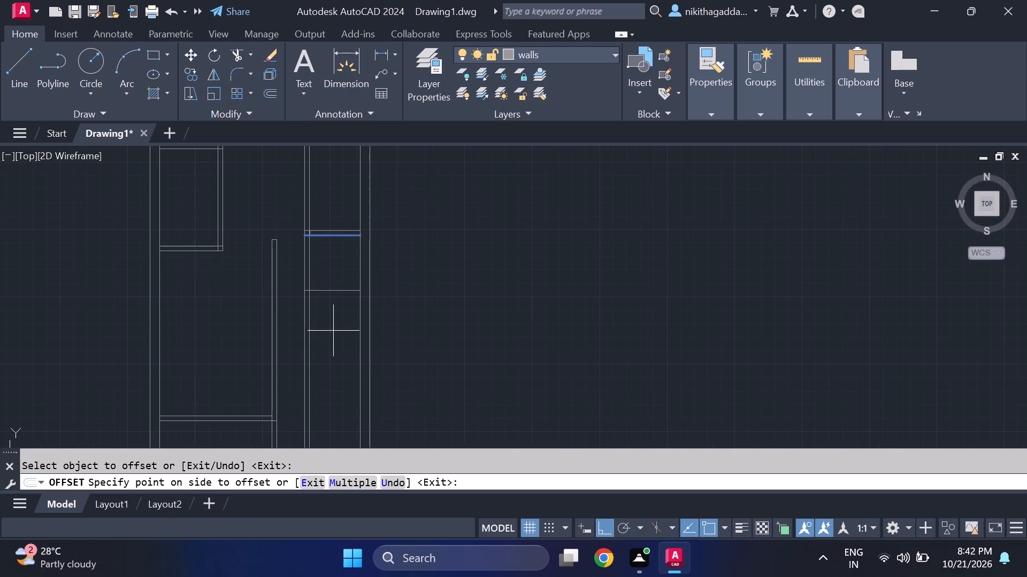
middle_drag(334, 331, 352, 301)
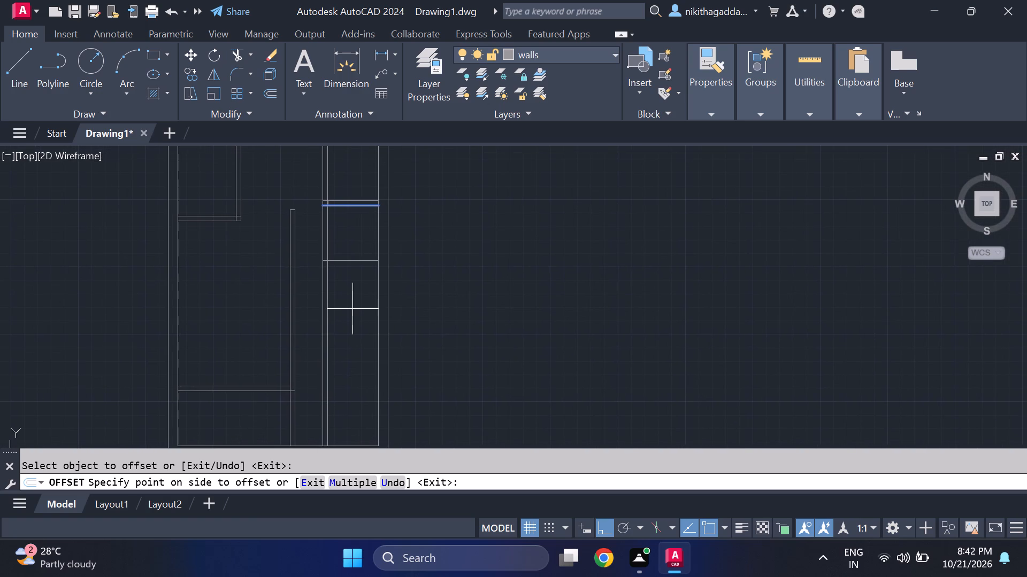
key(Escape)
Offset the south line of the third east-side partition 57" to the south.
text(of)
key(Return)
text(57")
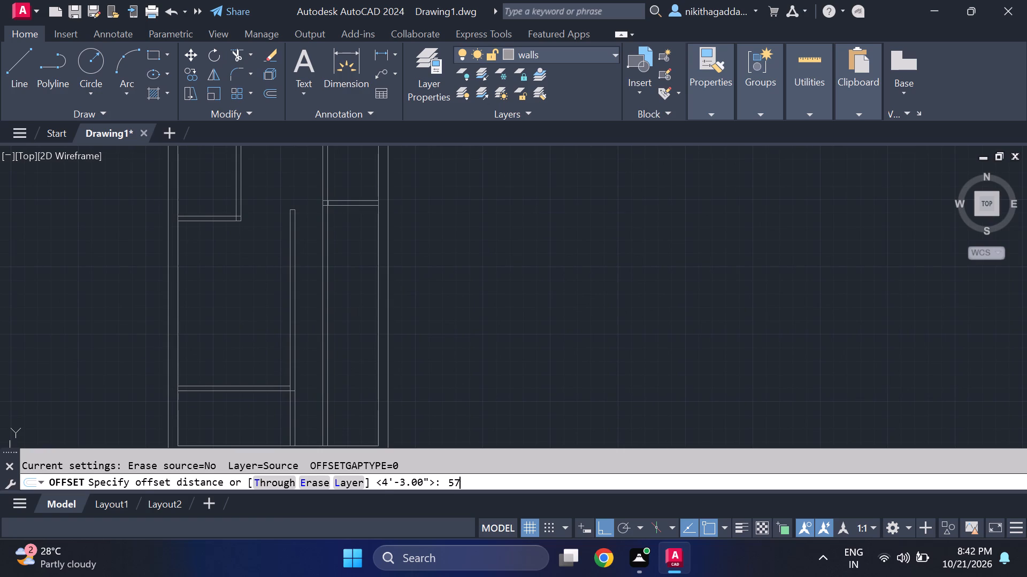
key(Return)
click(350, 207)
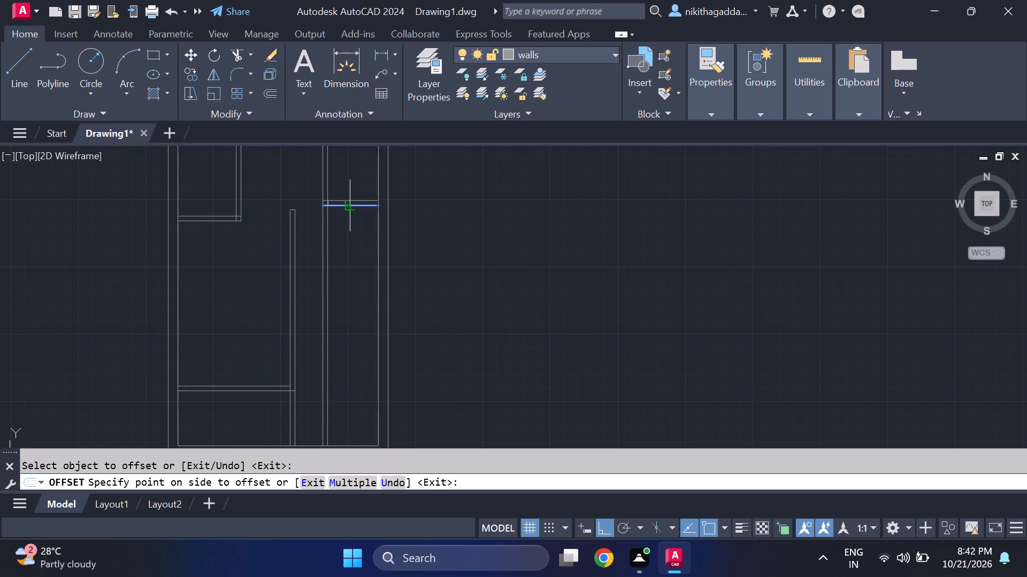
click(348, 314)
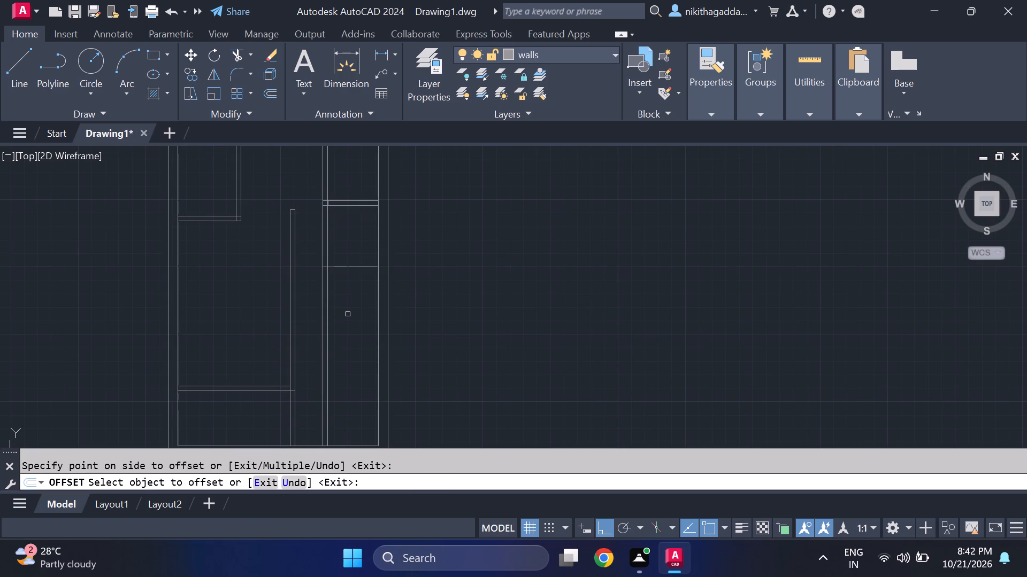
Offset the line south of the third east-side partition 4.5" to the south to form a fourth partition.
key(Escape)
text(of)
key(Return)
text(4.5")
key(Return)
scroll(348, 314, up, 1)
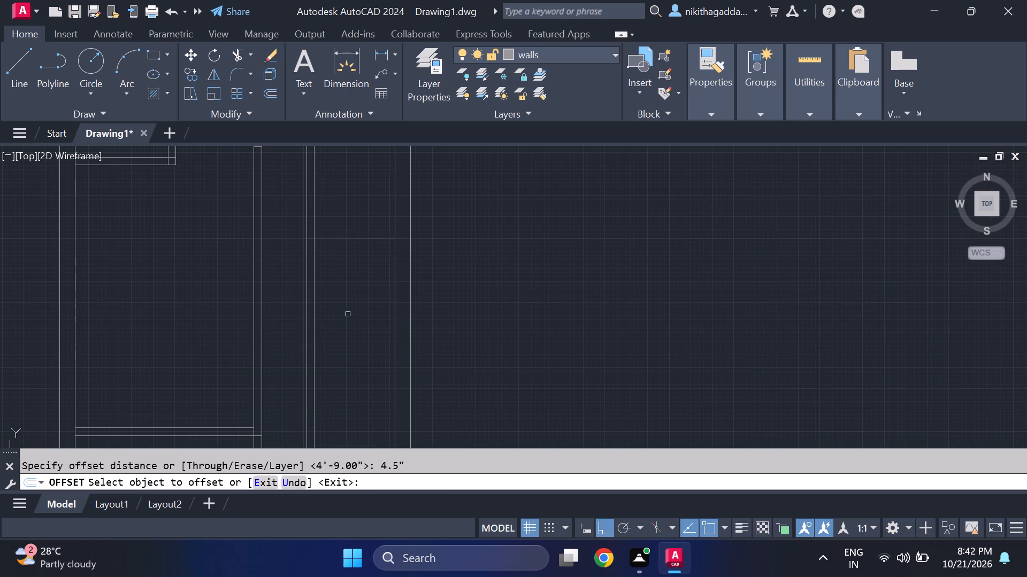
drag(342, 240, 338, 284)
click(339, 323)
scroll(343, 323, down, 3)
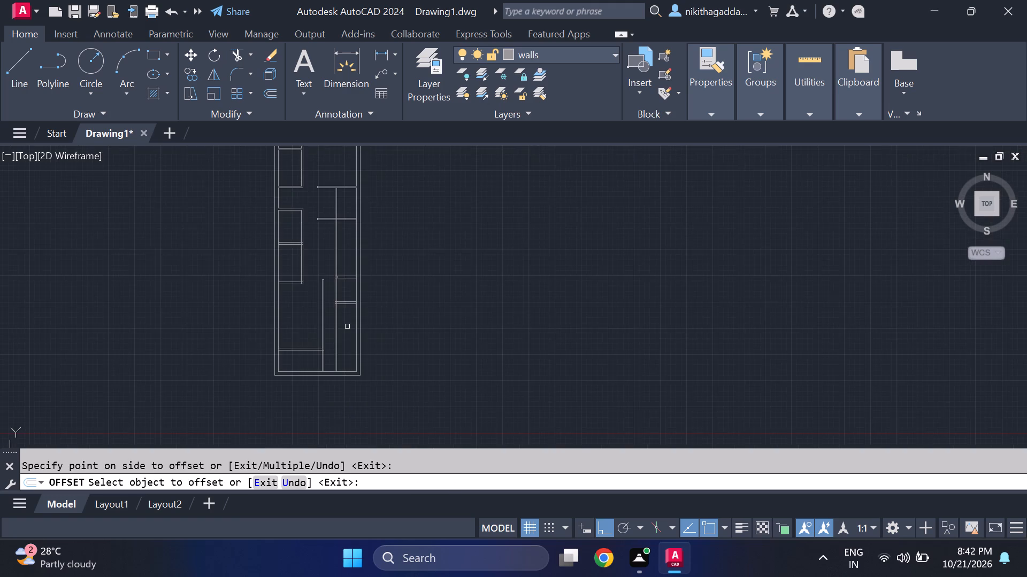
scroll(347, 326, up, 3)
key(Escape)
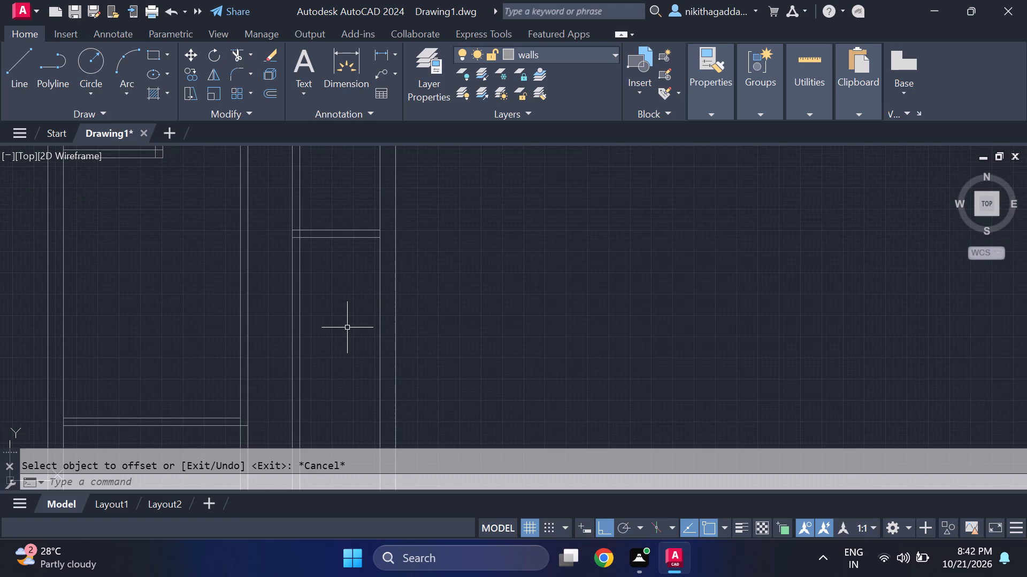
Trim both lines of the vertical east-side partition between the fourth east-side partition and the south outer wall.
scroll(347, 328, down, 1)
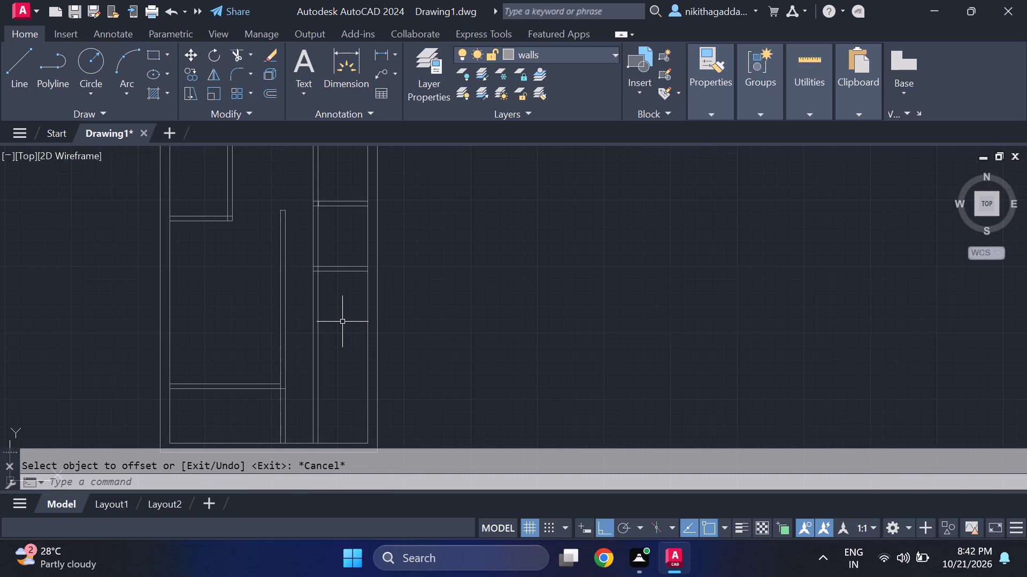
text(tr)
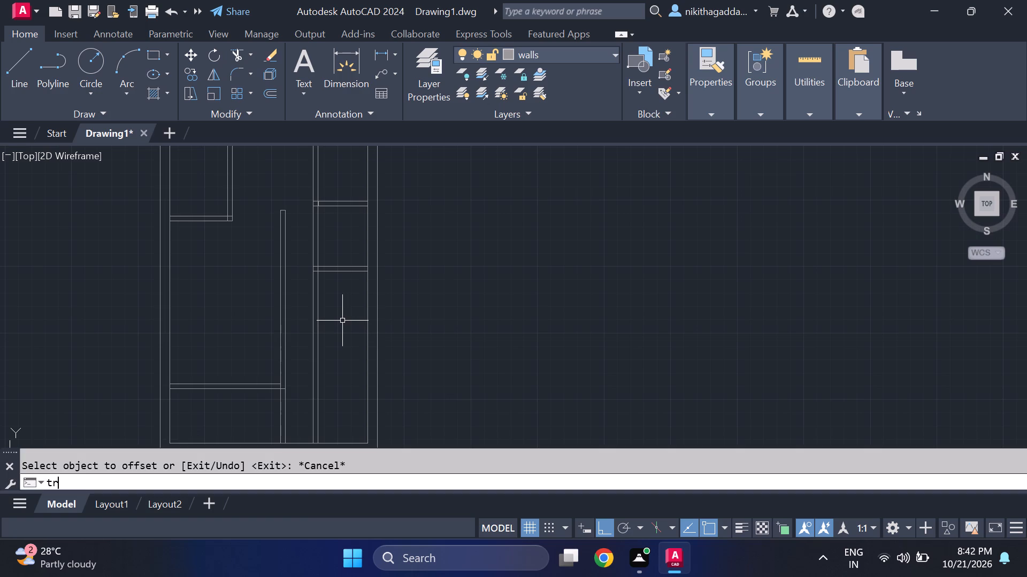
key(Return)
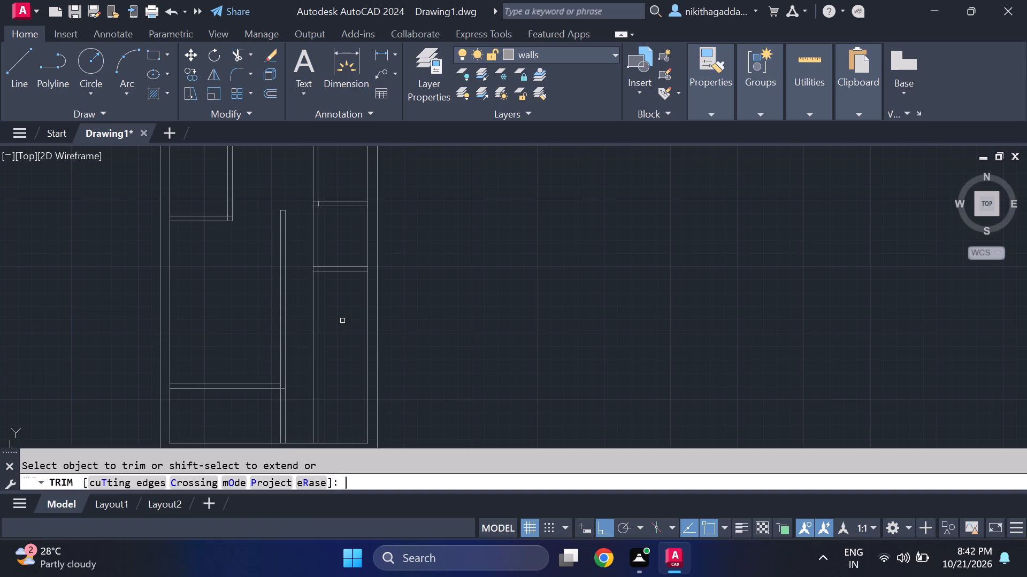
drag(332, 321, 307, 406)
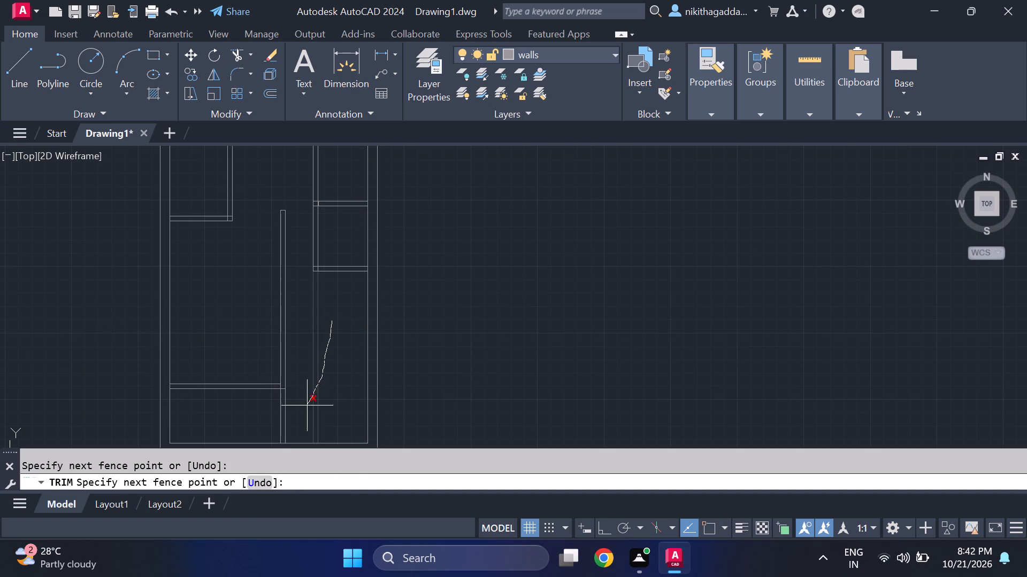
drag(307, 406, 306, 406)
scroll(323, 346, down, 3)
key(Escape)
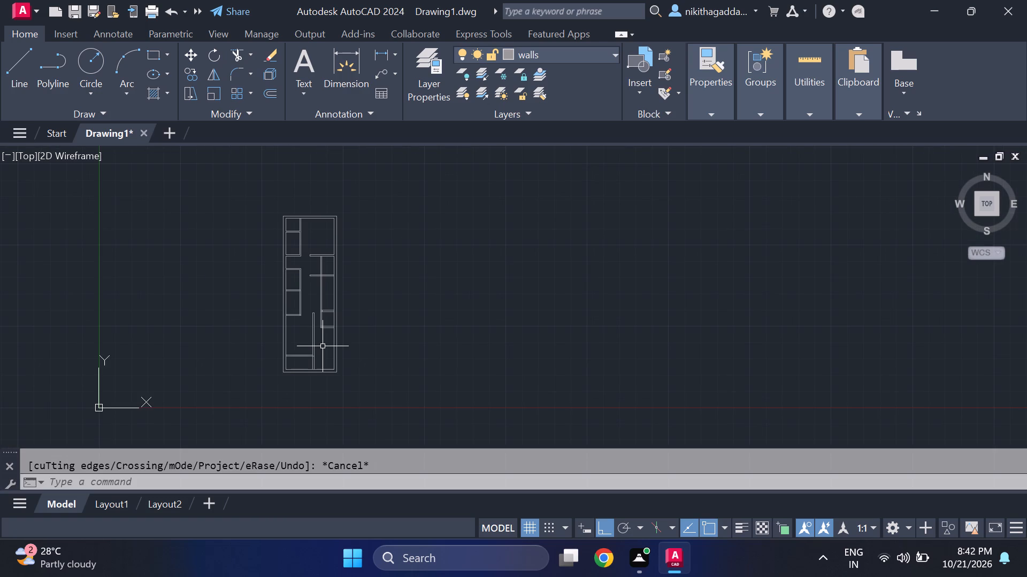
Move both lines of the long vertical partition at the plan's south end a short distance west along the south wall.
scroll(317, 346, up, 2)
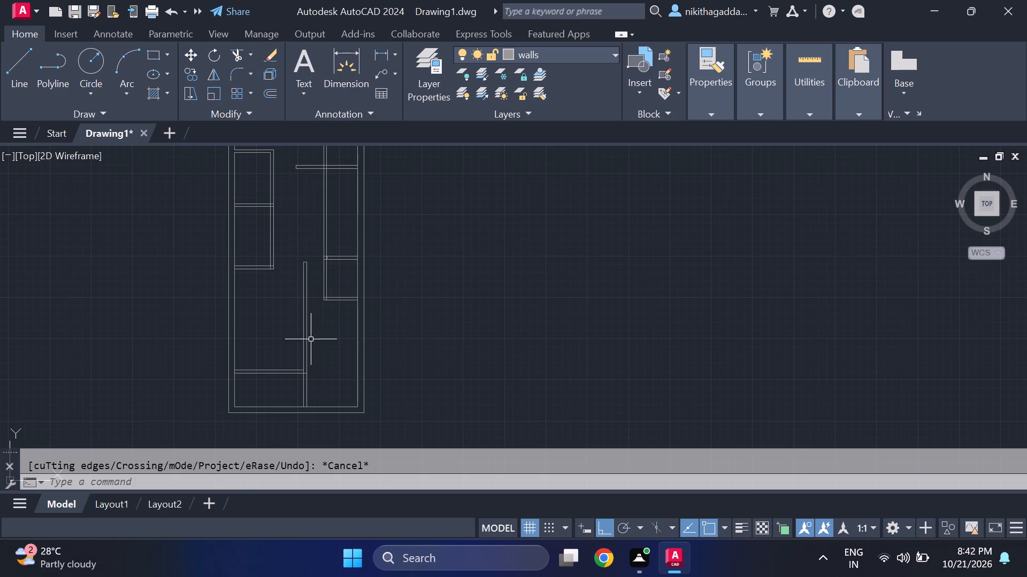
click(317, 328)
click(288, 345)
scroll(295, 359, up, 3)
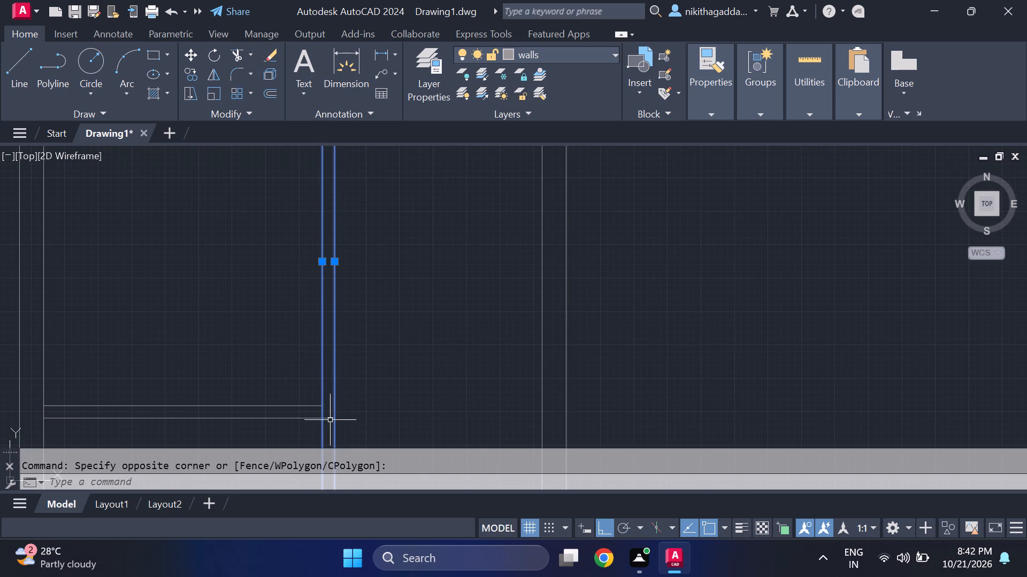
scroll(350, 396, down, 3)
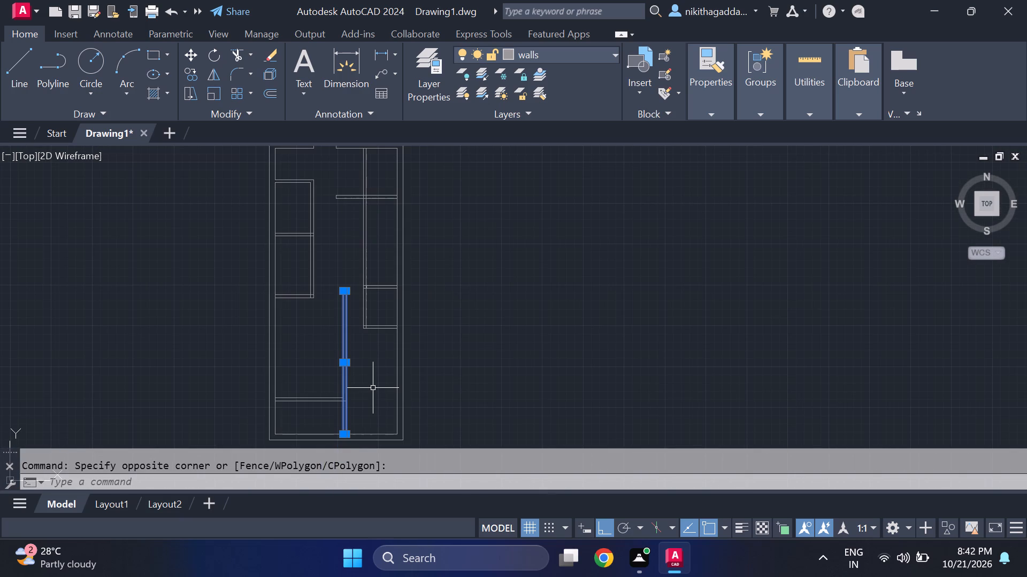
key(m)
key(Return)
middle_drag(351, 416, 351, 391)
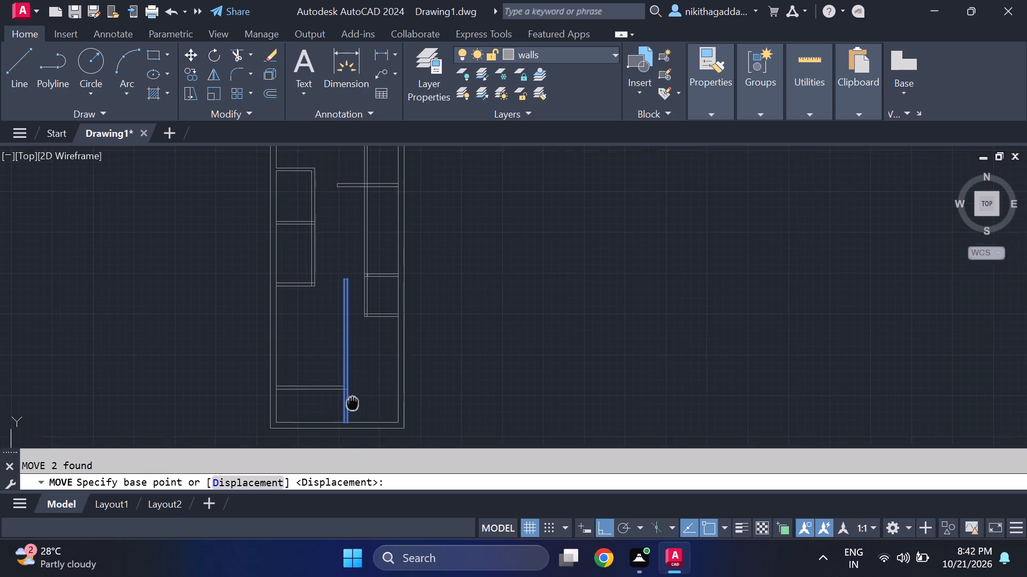
middle_drag(351, 391, 344, 333)
scroll(339, 338, up, 4)
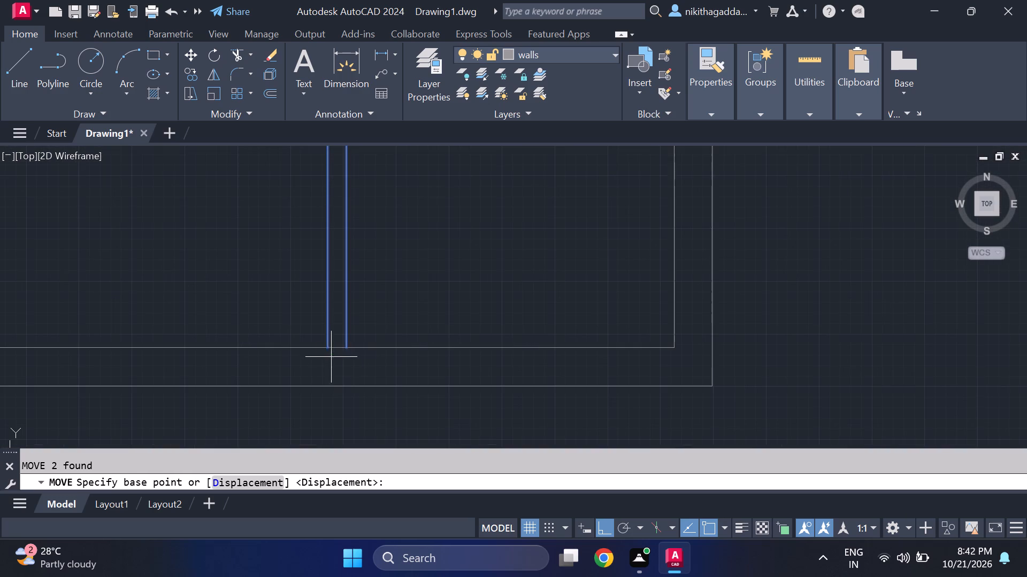
click(329, 350)
scroll(326, 348, down, 3)
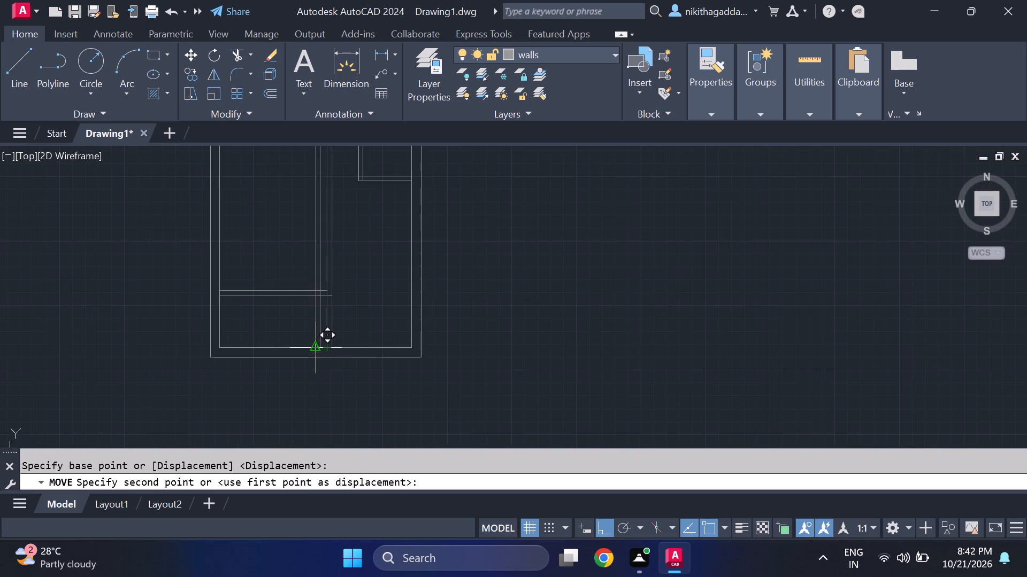
click(313, 349)
Trim the ends of the southwest room's horizontal partition lines that overhang east of the moved vertical partition.
scroll(342, 252, down, 2)
middle_drag(342, 252, 349, 289)
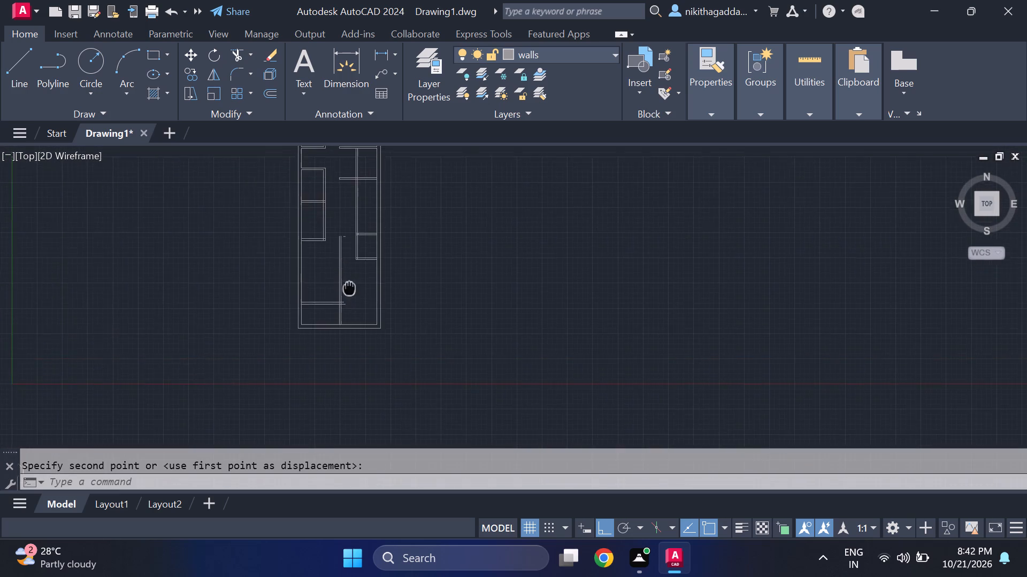
middle_drag(349, 289, 349, 290)
scroll(349, 290, up, 3)
text(tr)
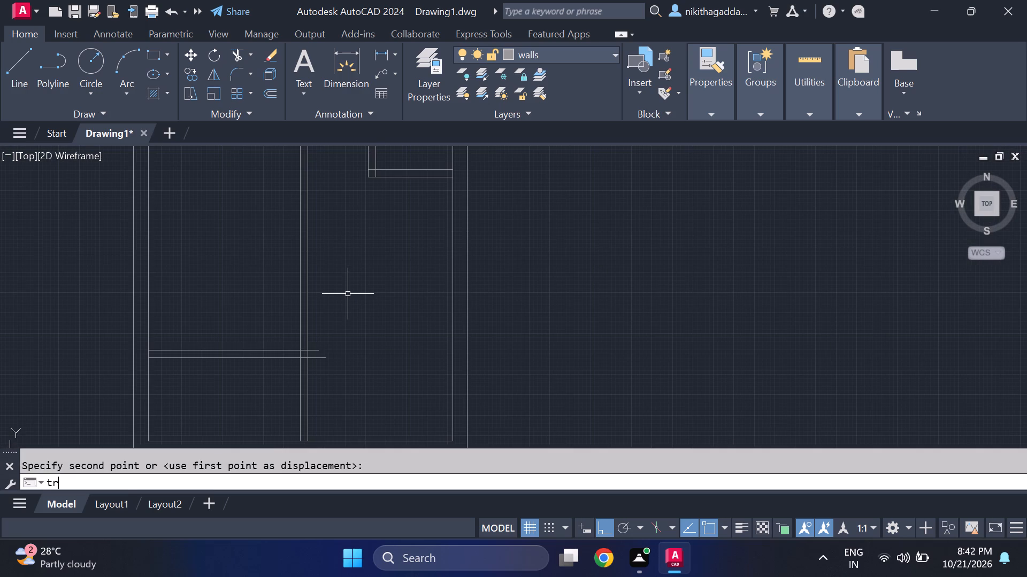
key(Return)
drag(334, 321, 318, 364)
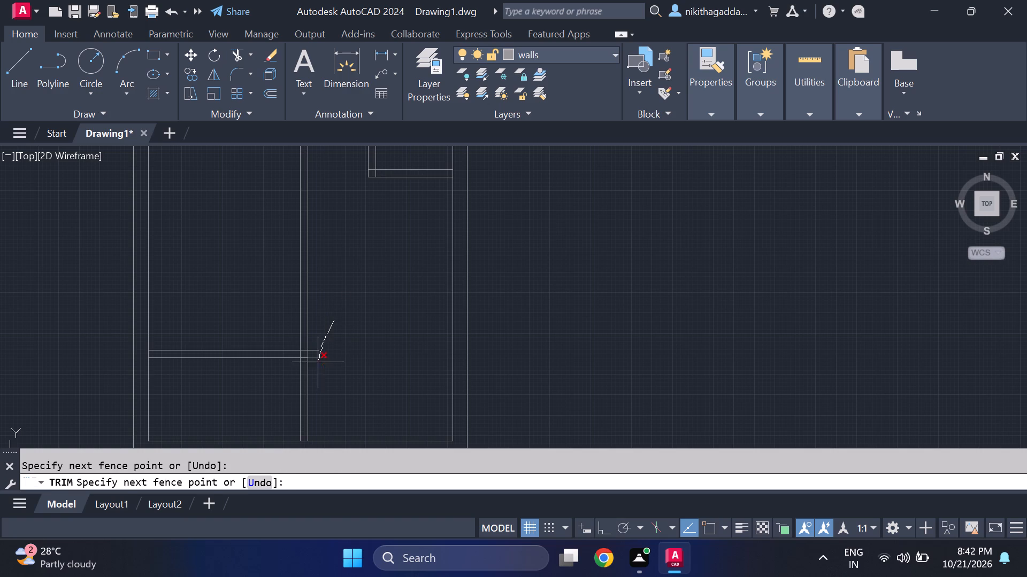
drag(318, 364, 317, 376)
click(313, 349)
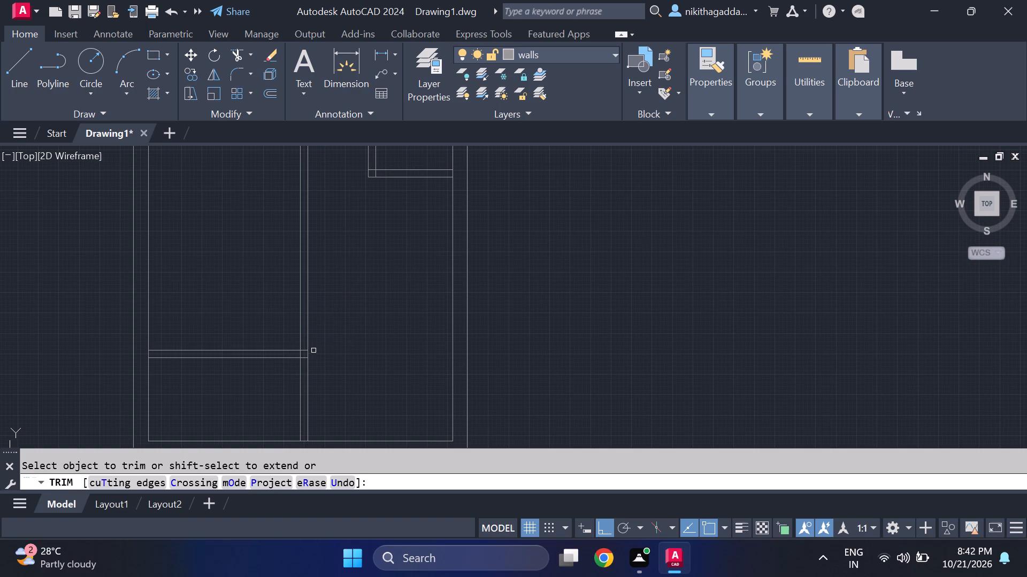
Trim the horizontal partition's north line where it crosses inside the moved vertical partition.
scroll(320, 358, down, 2)
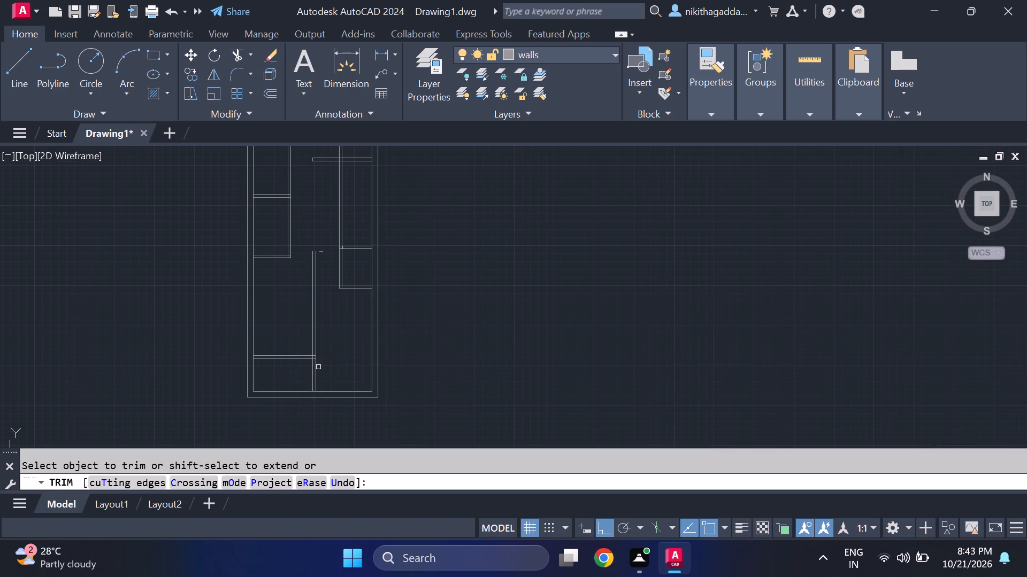
scroll(308, 359, up, 3)
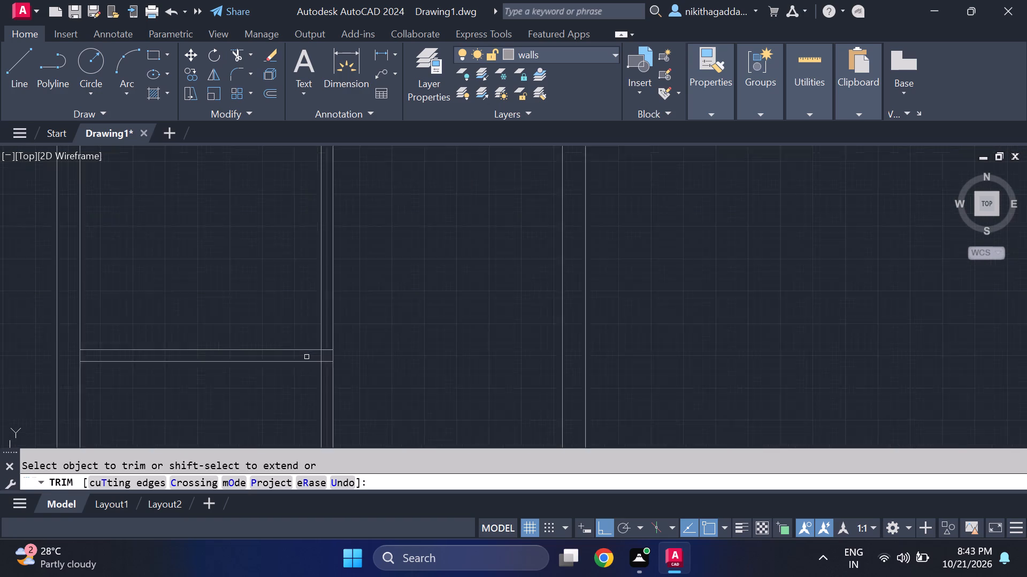
scroll(306, 357, up, 2)
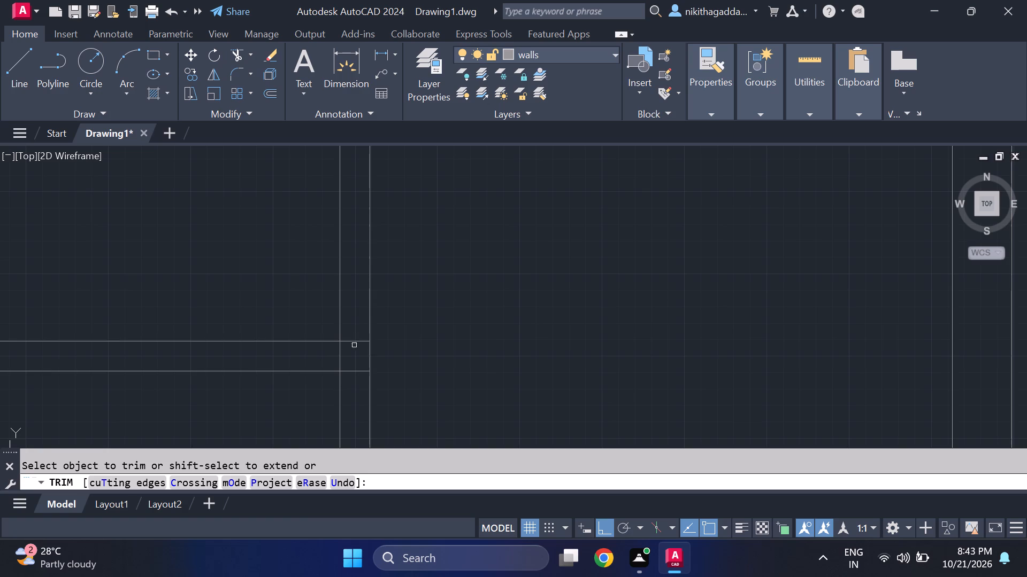
click(356, 341)
Trim both lines of the vertical east-side partition between the second and third east-side partitions.
scroll(354, 338, down, 5)
scroll(354, 239, up, 2)
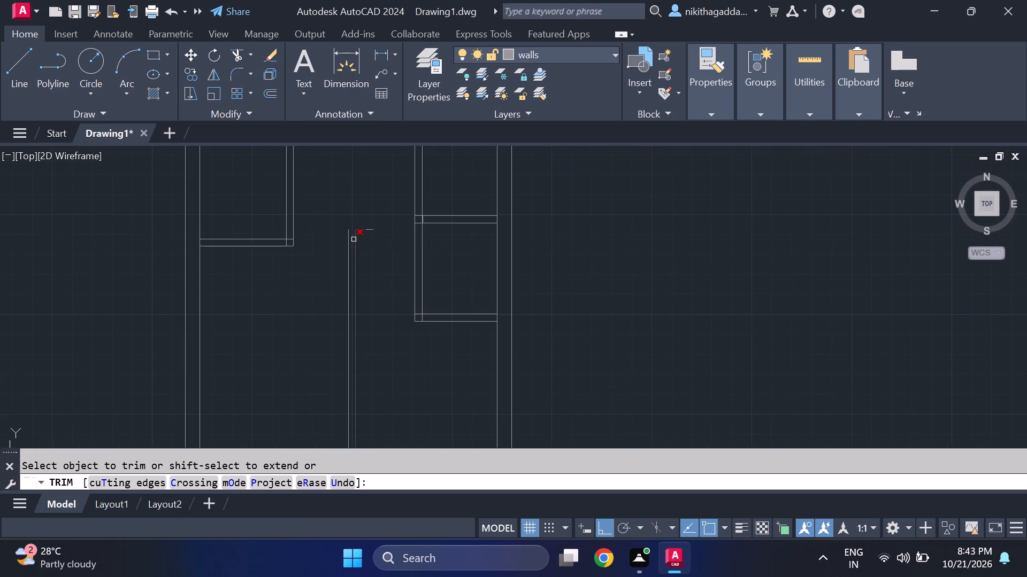
scroll(370, 228, down, 3)
scroll(371, 231, up, 3)
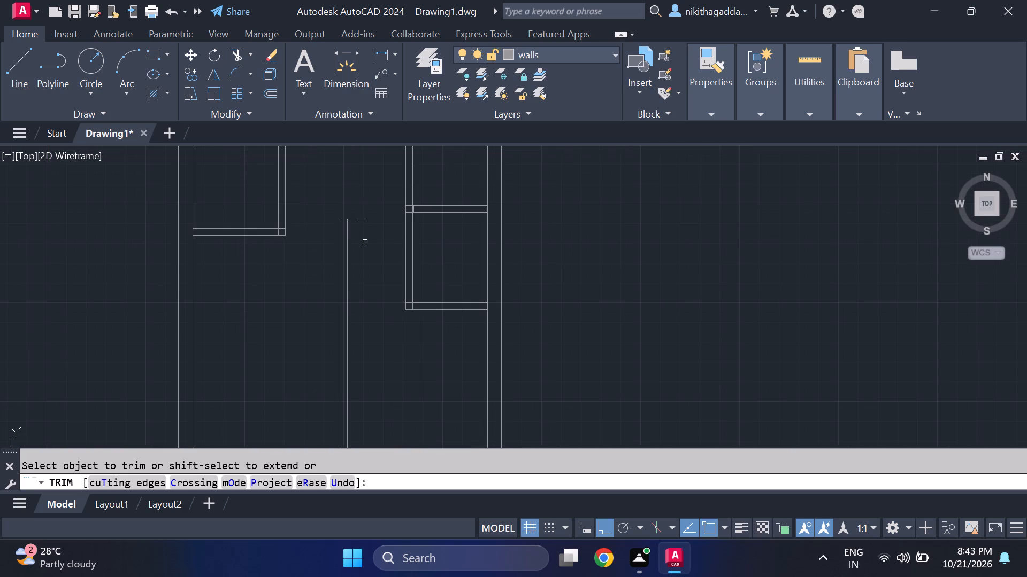
middle_drag(367, 252, 382, 315)
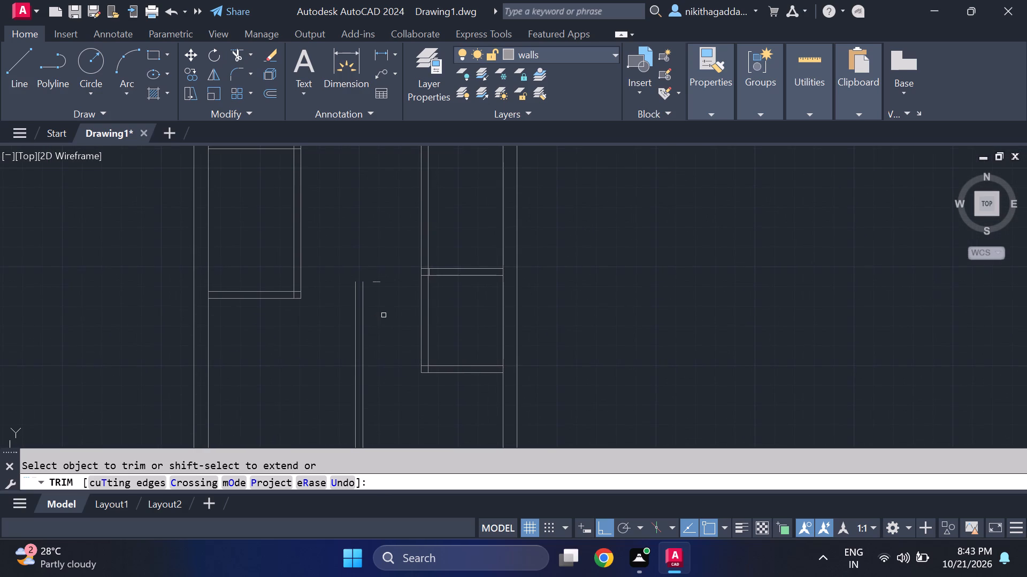
scroll(435, 264, up, 3)
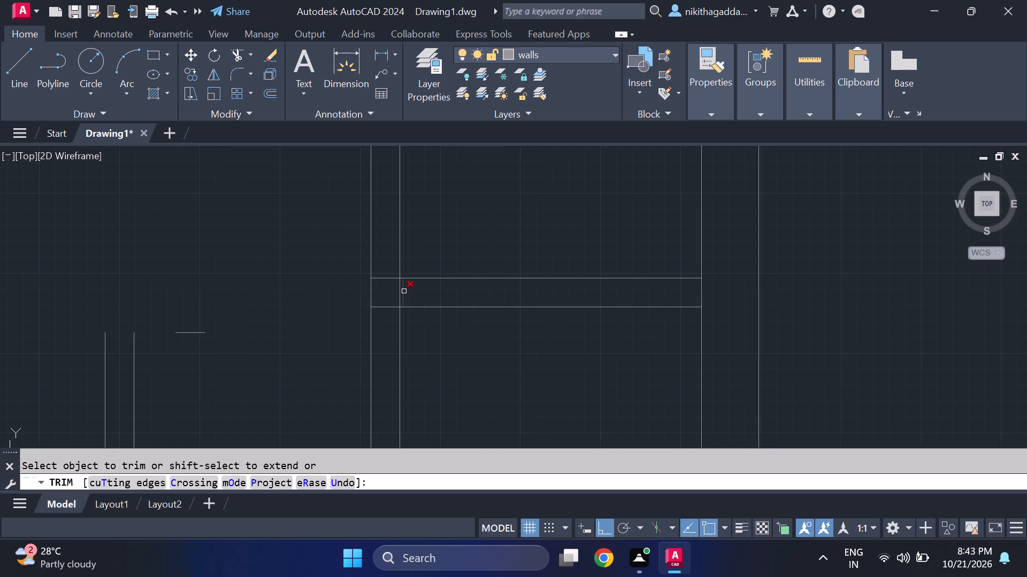
scroll(404, 291, down, 4)
drag(412, 237, 386, 275)
Trim both lines of the vertical east-side partition between the first and second east-side partitions.
middle_drag(390, 247, 390, 318)
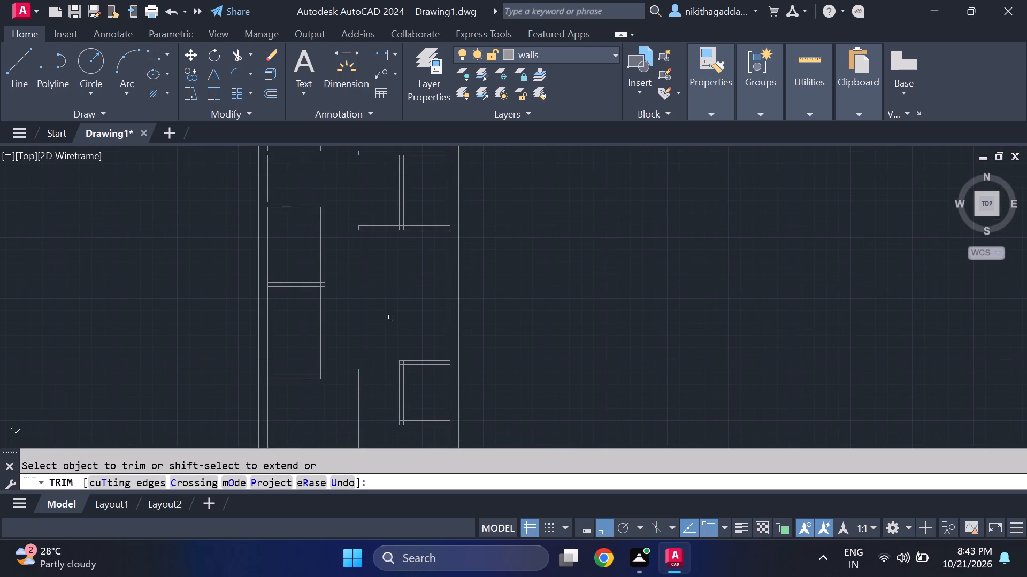
middle_drag(388, 313, 394, 371)
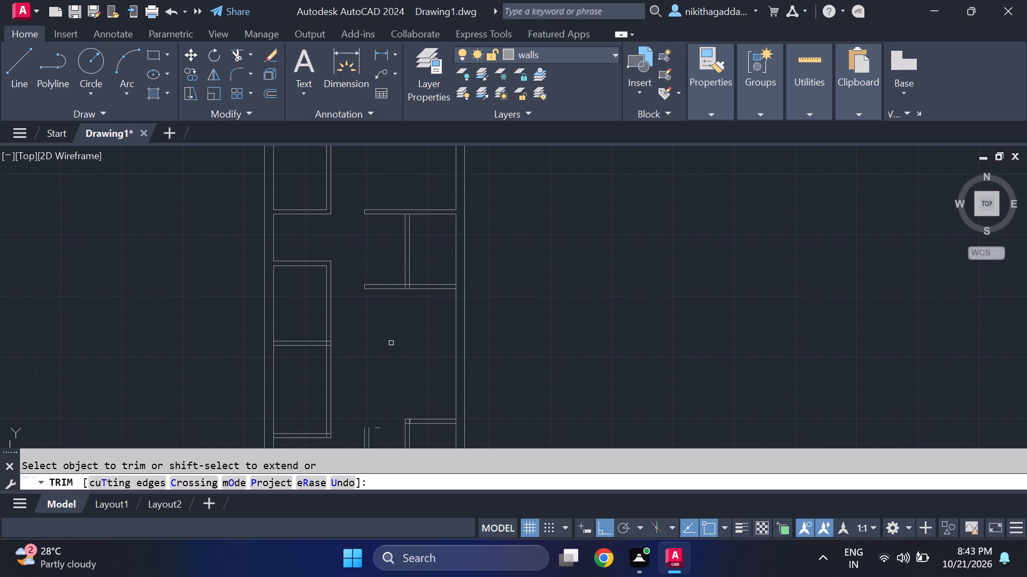
middle_drag(393, 342, 379, 245)
scroll(392, 288, down, 2)
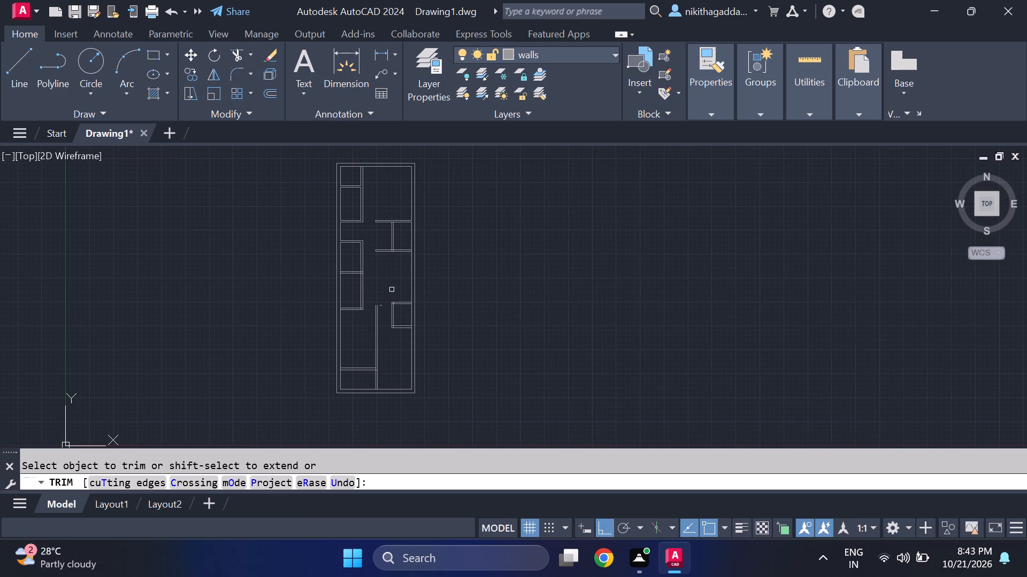
middle_drag(403, 288, 425, 331)
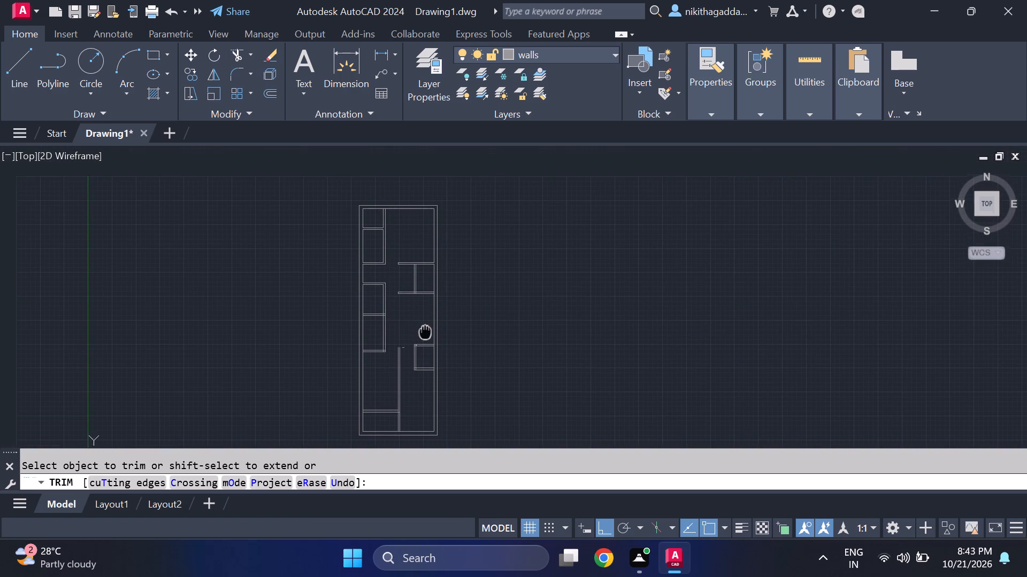
middle_drag(425, 331, 425, 331)
scroll(411, 291, up, 2)
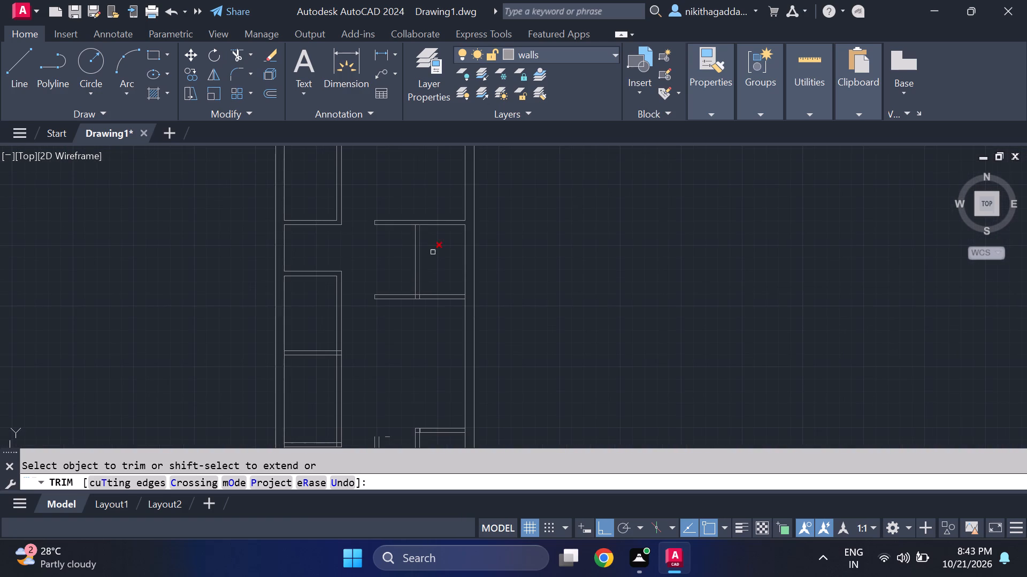
drag(434, 249, 388, 272)
Trim the two leftover vertical segments inside the second east-side partition.
scroll(414, 296, up, 5)
click(448, 293)
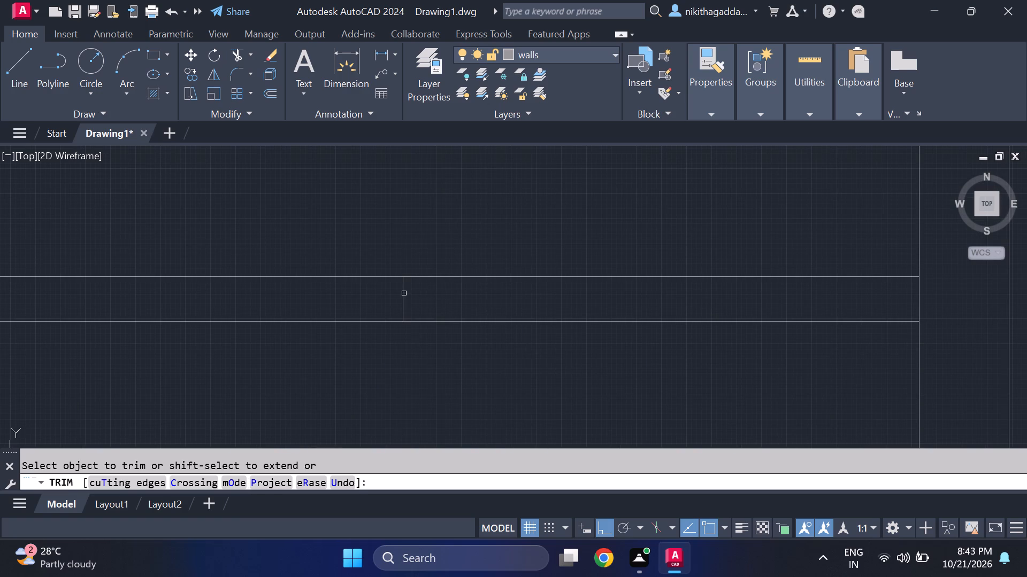
click(402, 294)
Trim the two leftover vertical segments inside the north wall at the small east room's northwest corner.
scroll(404, 295, down, 5)
middle_drag(409, 360, 389, 235)
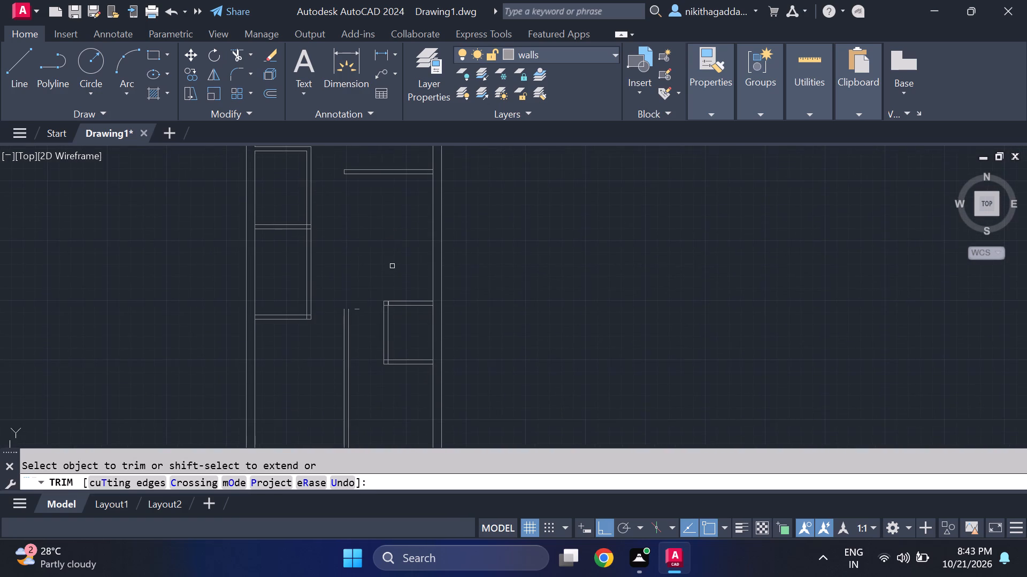
scroll(382, 287, up, 4)
scroll(393, 331, up, 3)
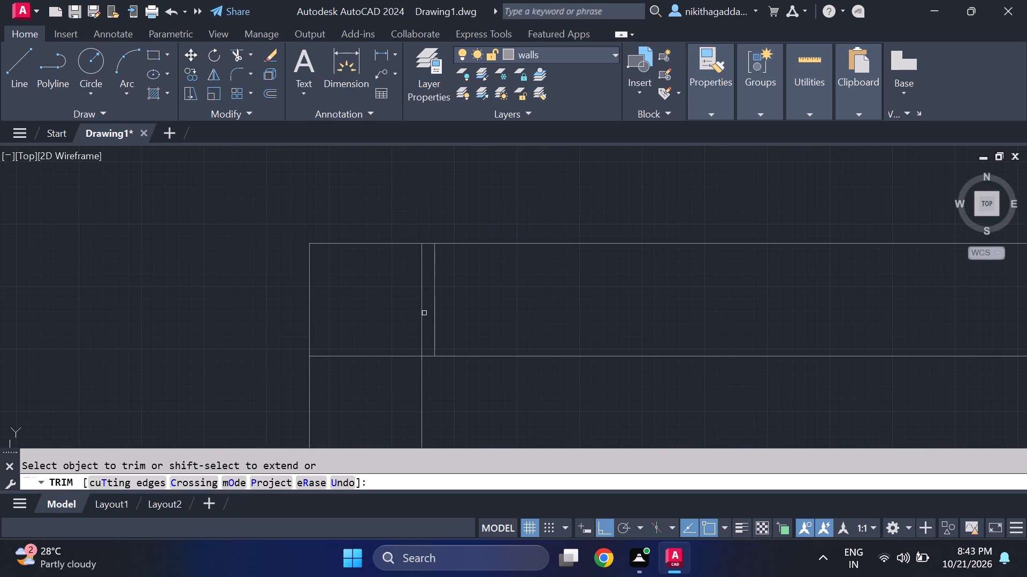
click(435, 297)
scroll(434, 297, down, 5)
middle_drag(446, 354, 424, 283)
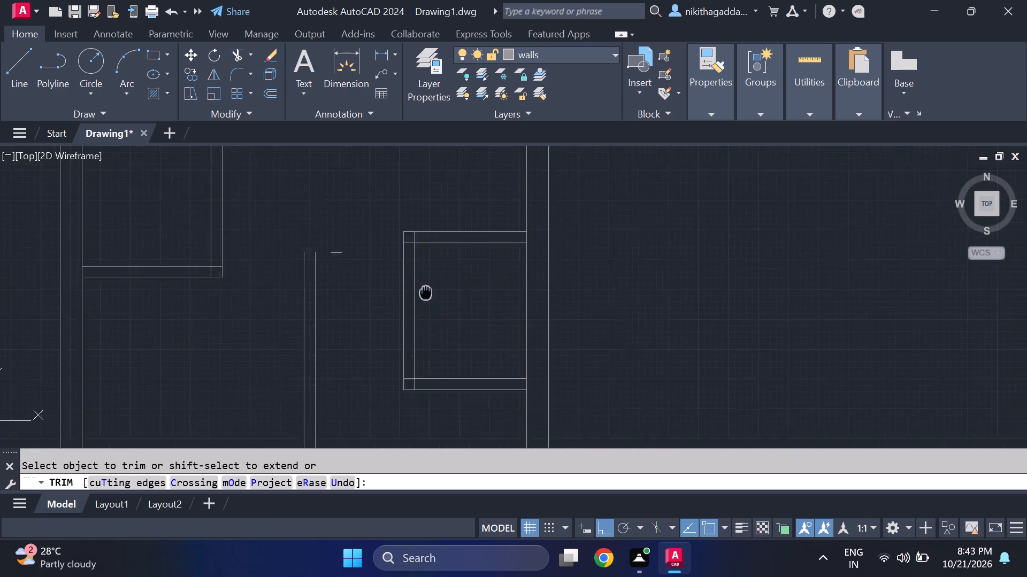
middle_drag(424, 283, 412, 245)
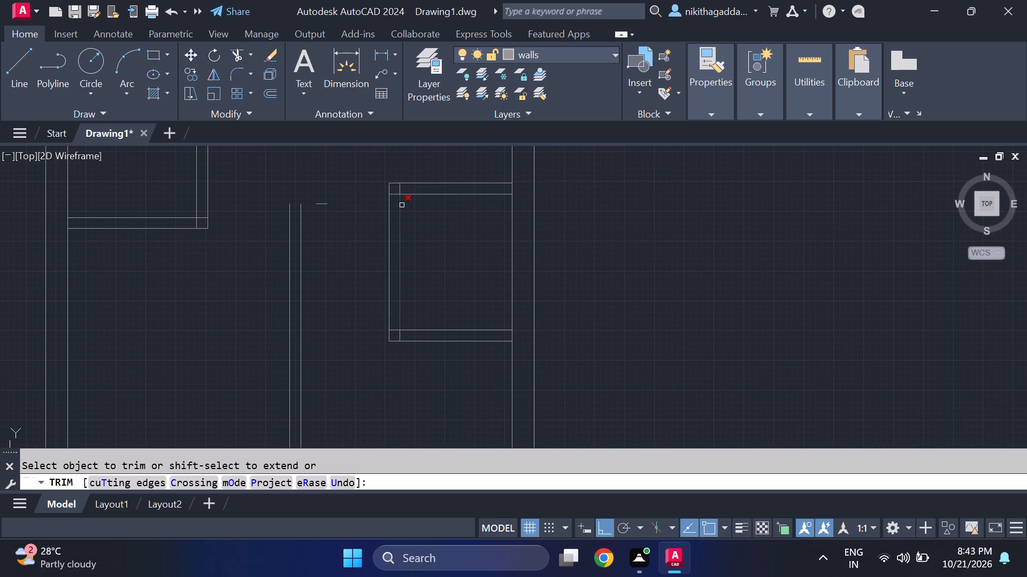
scroll(392, 189, up, 2)
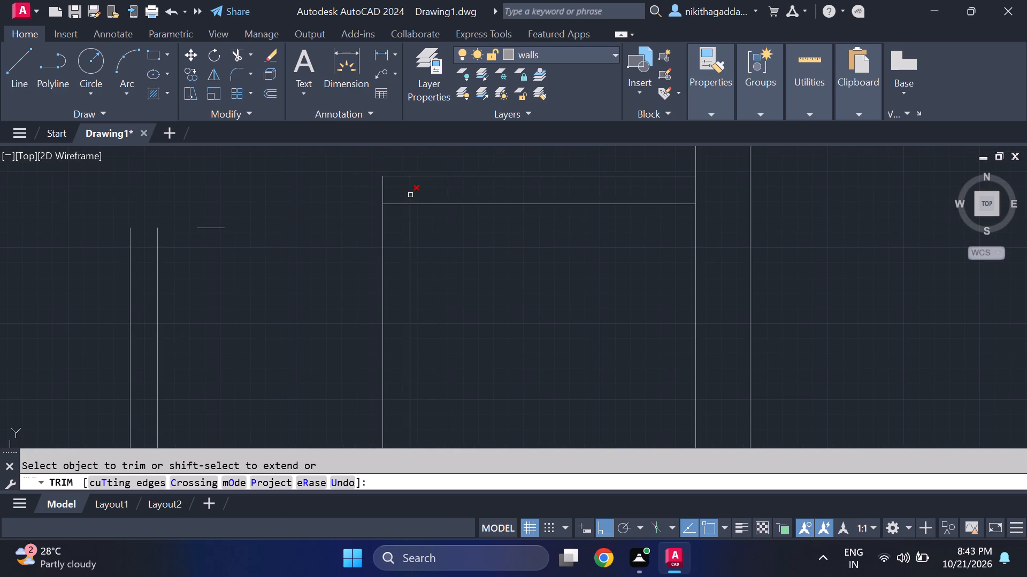
click(411, 195)
Trim the crossing partition lines inside the small east room's southwest corner.
scroll(422, 221, down, 2)
middle_drag(439, 262, 432, 255)
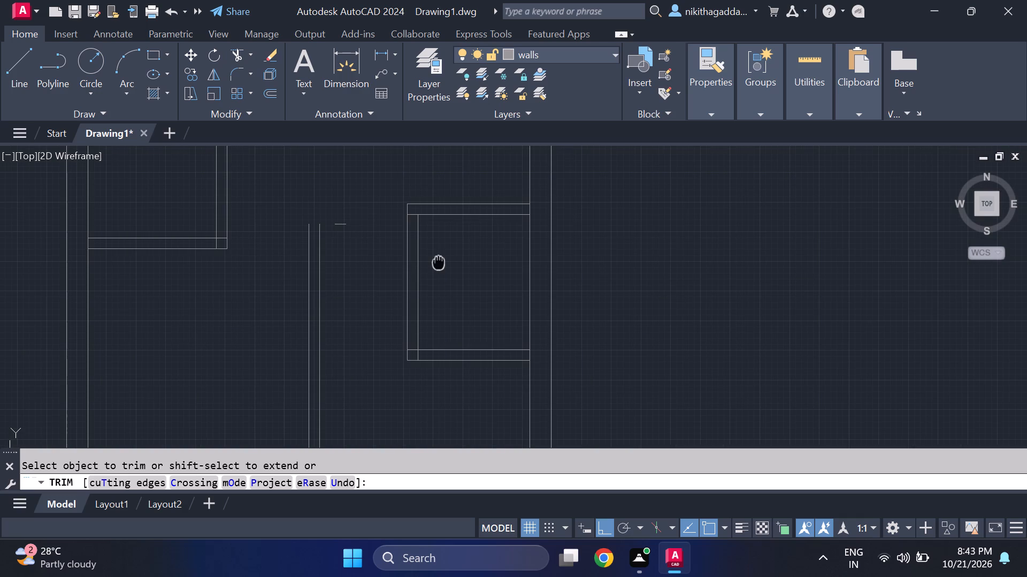
middle_drag(432, 255, 416, 220)
scroll(397, 295, up, 3)
drag(372, 324, 375, 350)
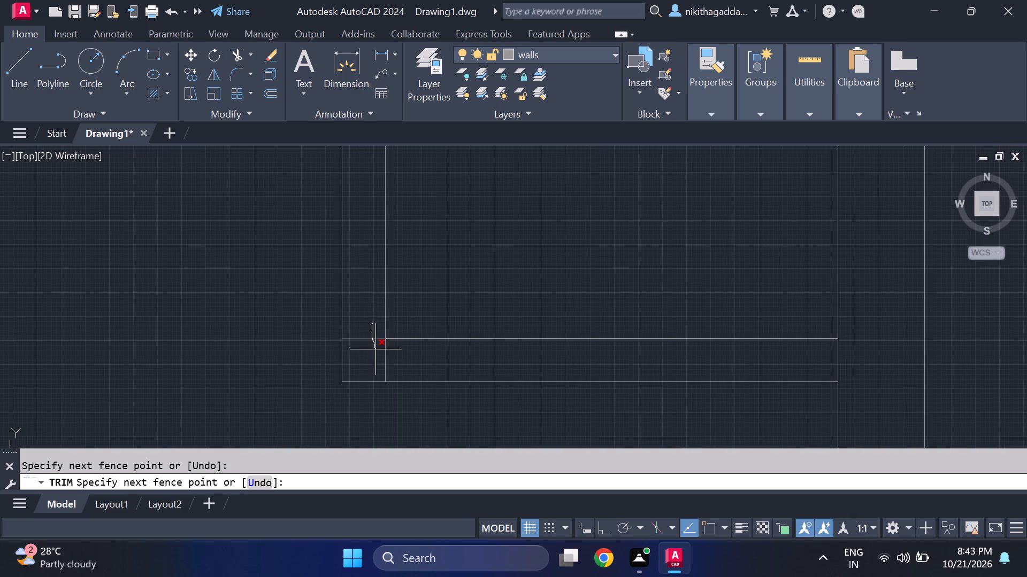
drag(375, 350, 402, 367)
scroll(407, 361, down, 1)
scroll(464, 362, down, 3)
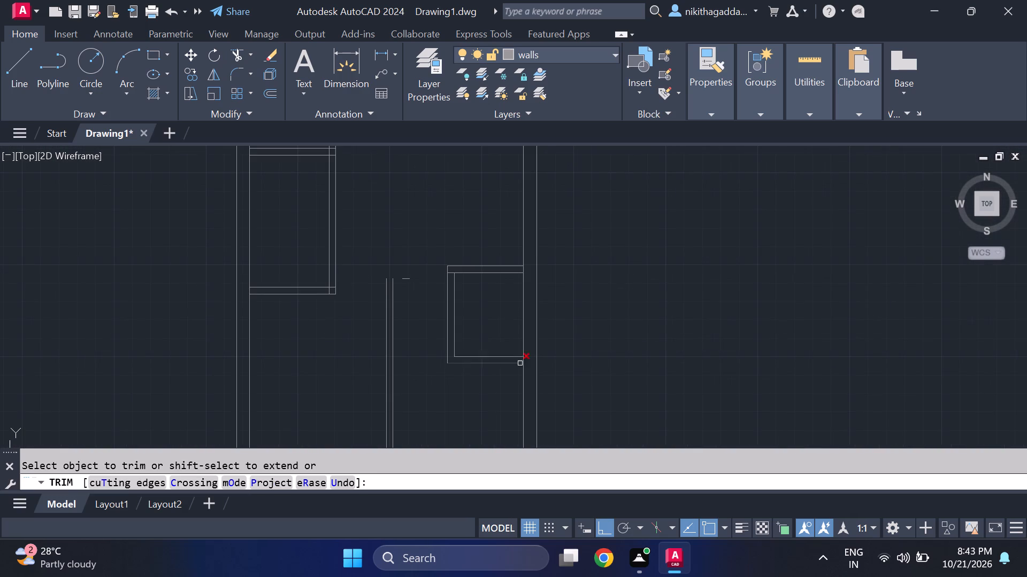
Trim the outer wall's inner line where the small east room's south and north walls meet it.
scroll(520, 365, up, 3)
click(530, 344)
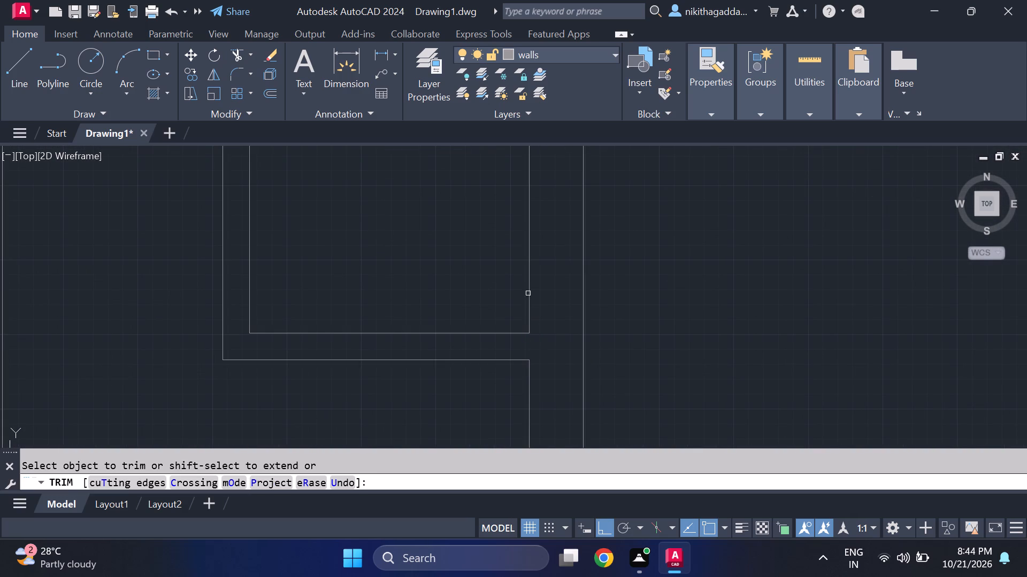
scroll(518, 281, down, 3)
scroll(517, 199, up, 3)
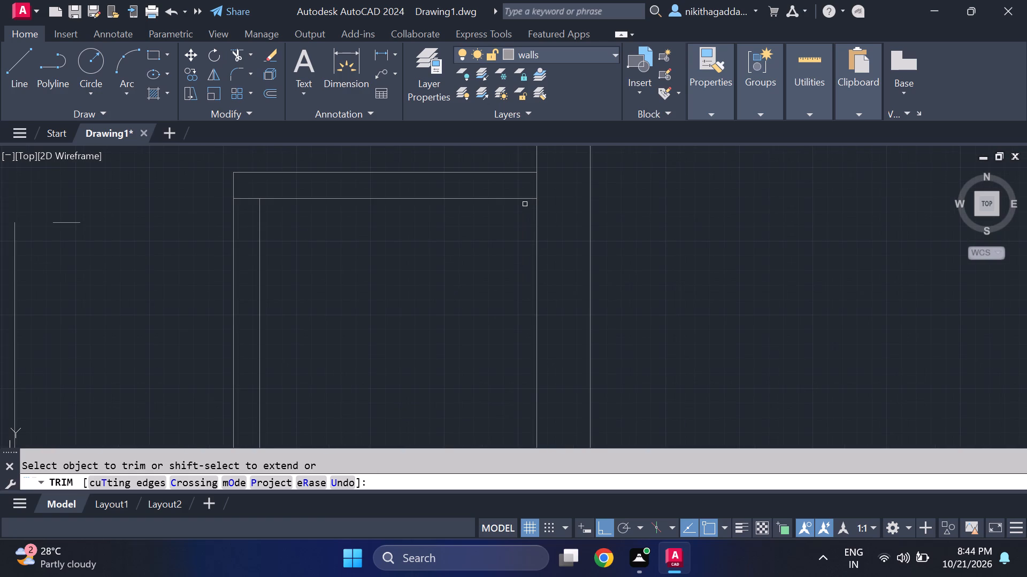
click(535, 187)
scroll(495, 240, down, 5)
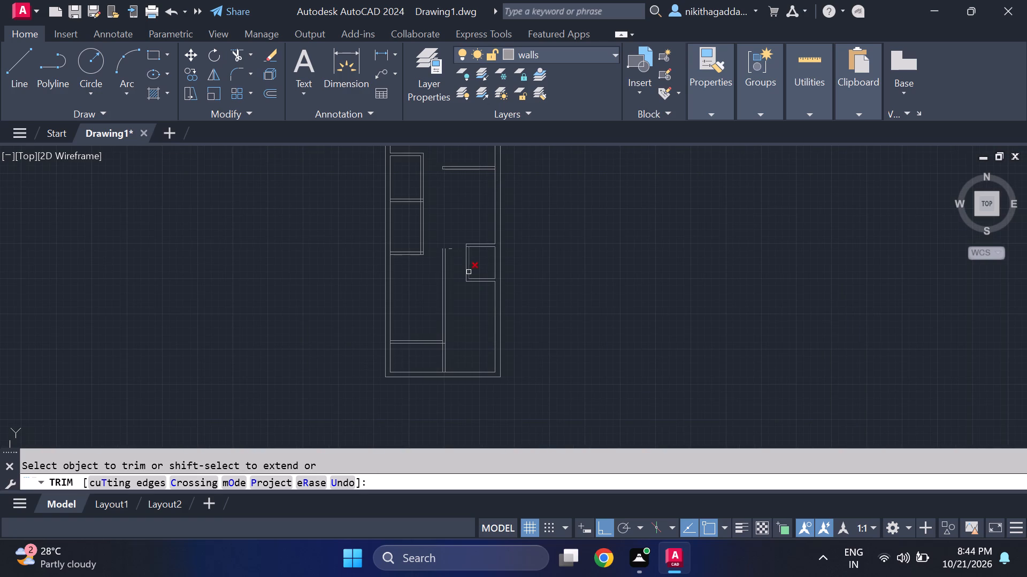
scroll(468, 272, up, 2)
key(Escape)
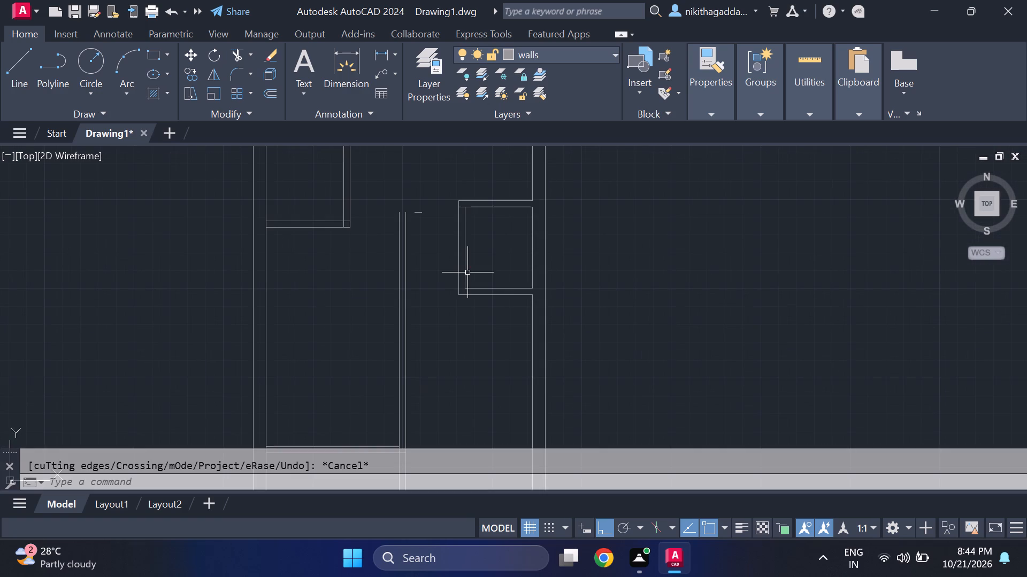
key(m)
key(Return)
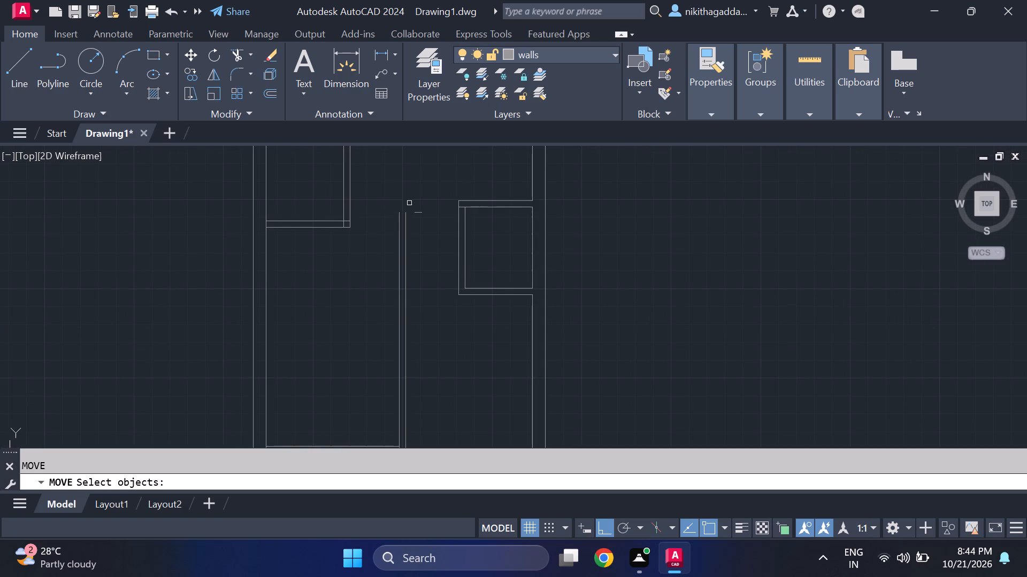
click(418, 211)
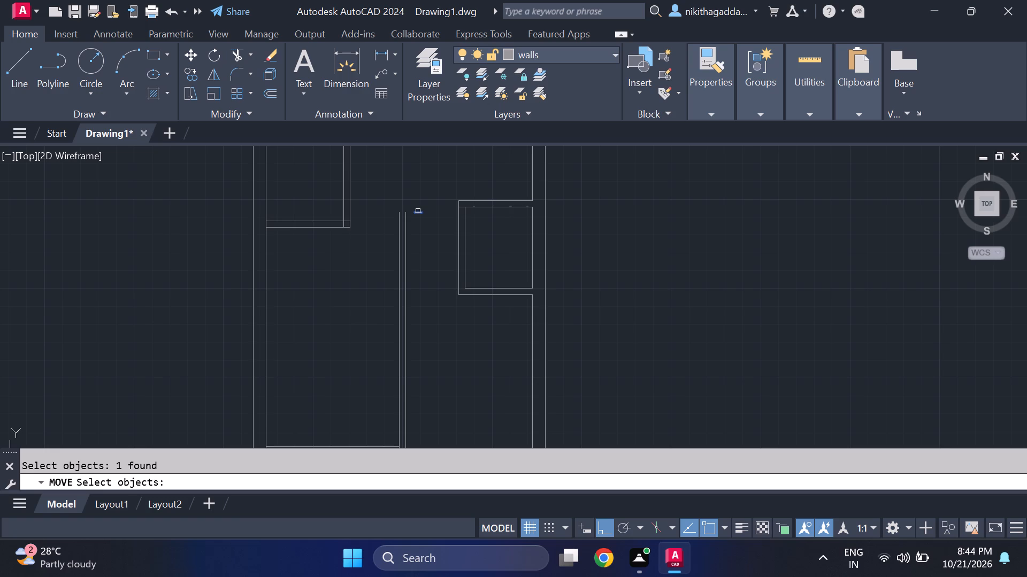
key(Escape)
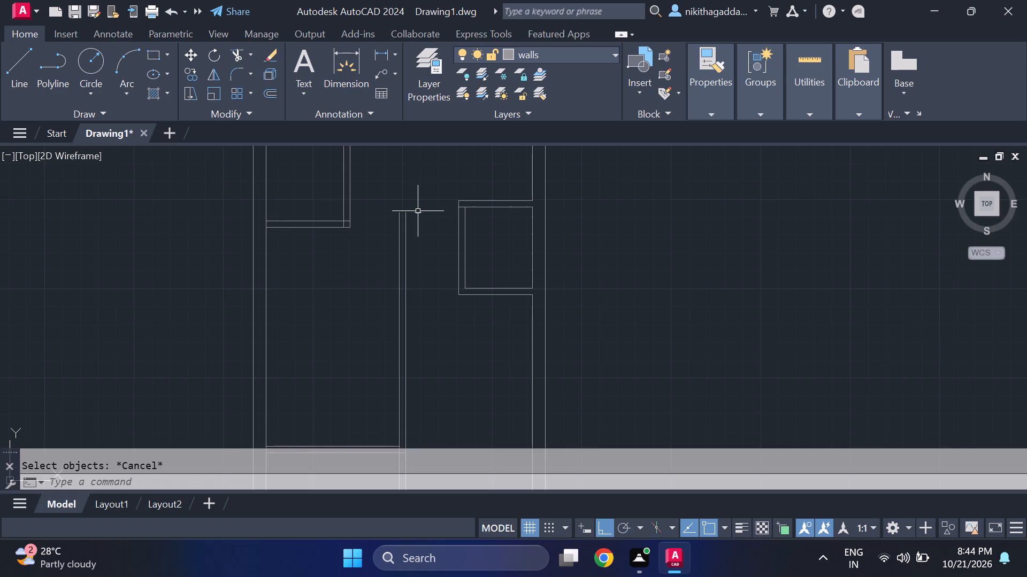
Move the stray short horizontal line in line with the central vertical partition, about 1'-2" north of its open end, with ortho off.
key(m)
key(Return)
click(421, 212)
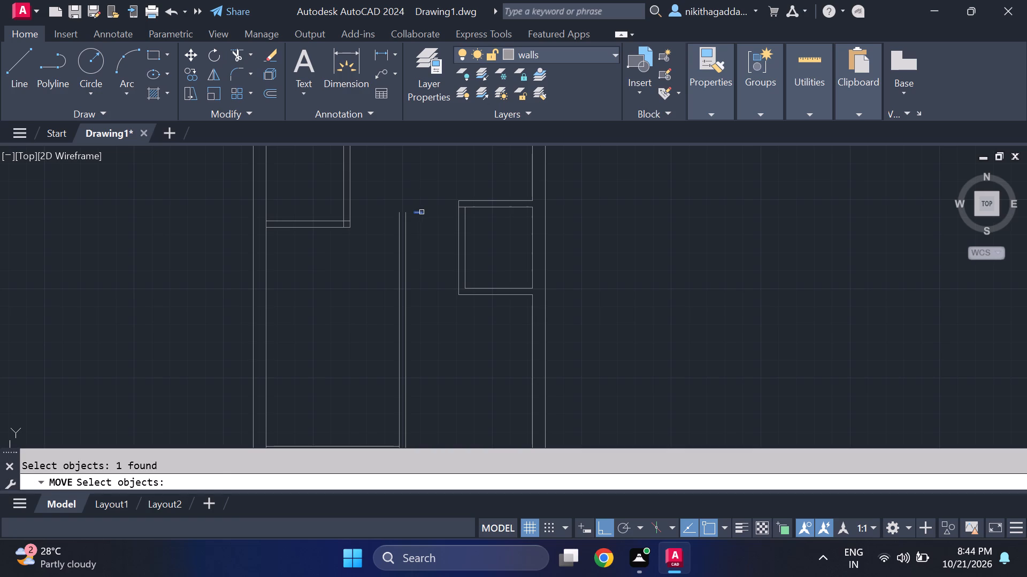
key(Return)
click(421, 212)
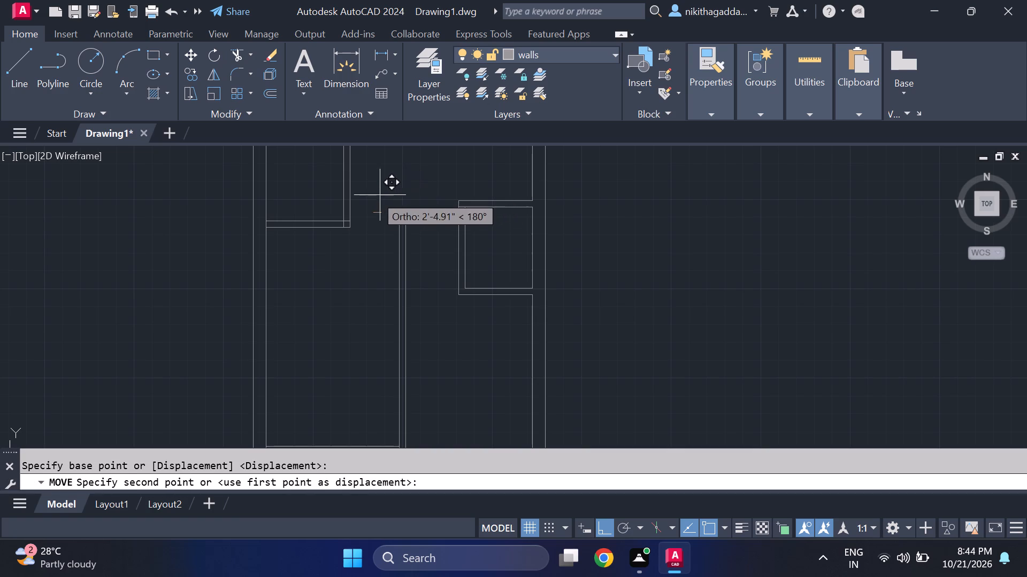
key(F8)
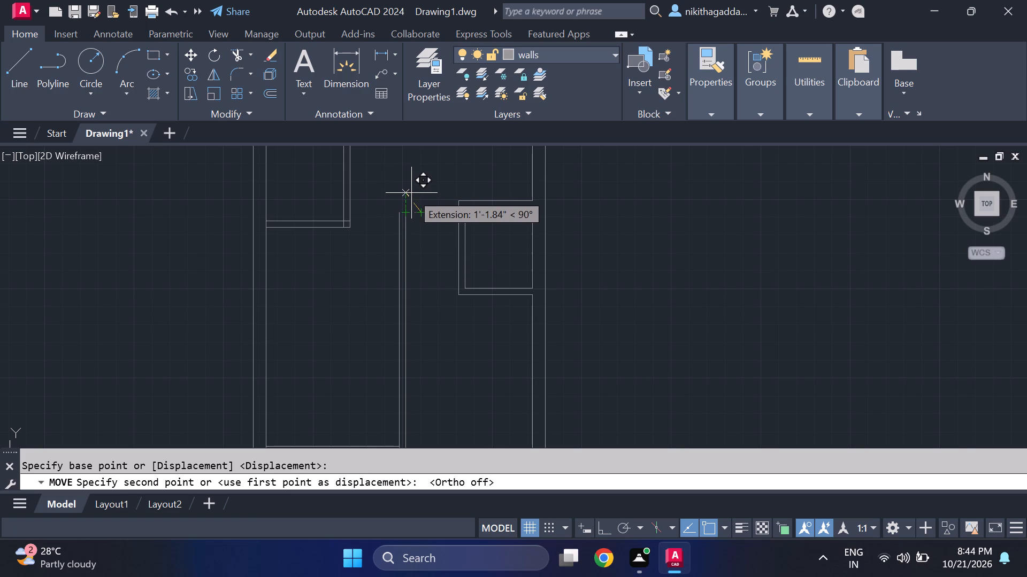
click(411, 193)
Extend both lines of the central vertical partition north to the short end line.
text(ex)
key(Return)
drag(419, 246, 417, 252)
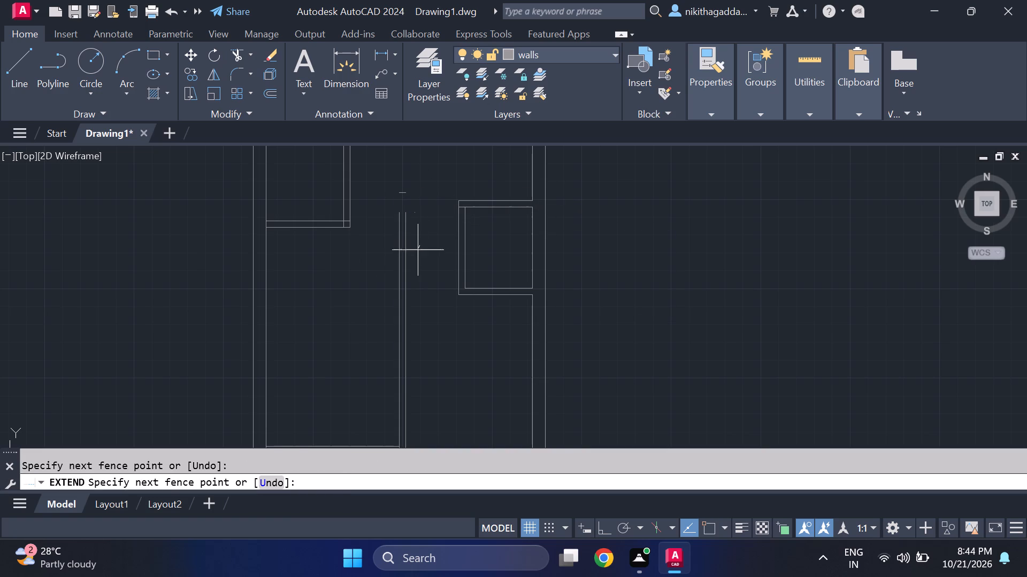
drag(417, 252, 381, 290)
key(Escape)
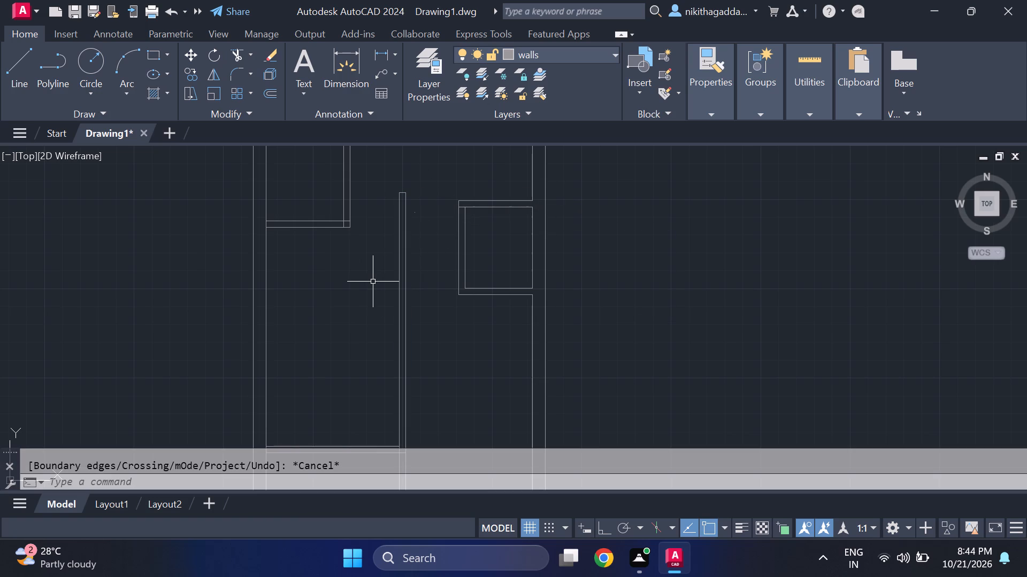
Erase the tiny stray object just east of the central vertical partition's north end.
click(425, 207)
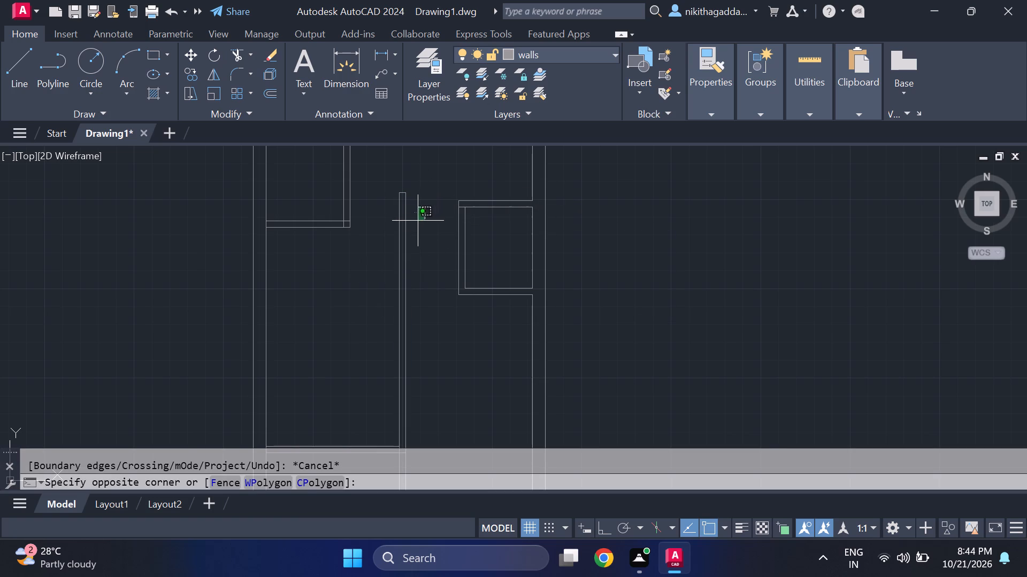
click(411, 224)
key(Delete)
Examine the whole floor plan, checking the partitions and the cleaned-up wall junctions.
scroll(421, 238, down, 4)
scroll(424, 288, up, 2)
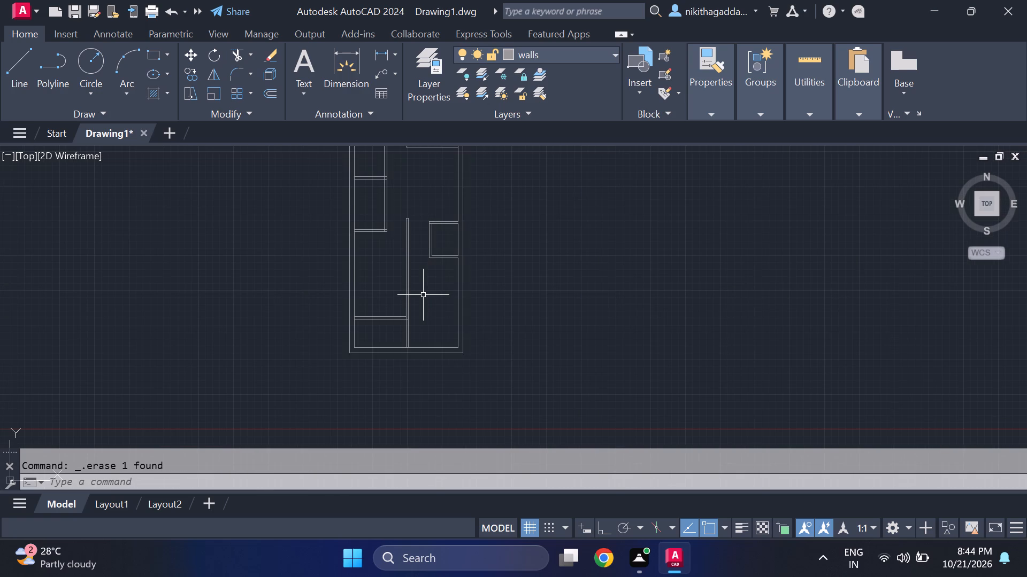
scroll(423, 294, down, 3)
scroll(420, 291, up, 3)
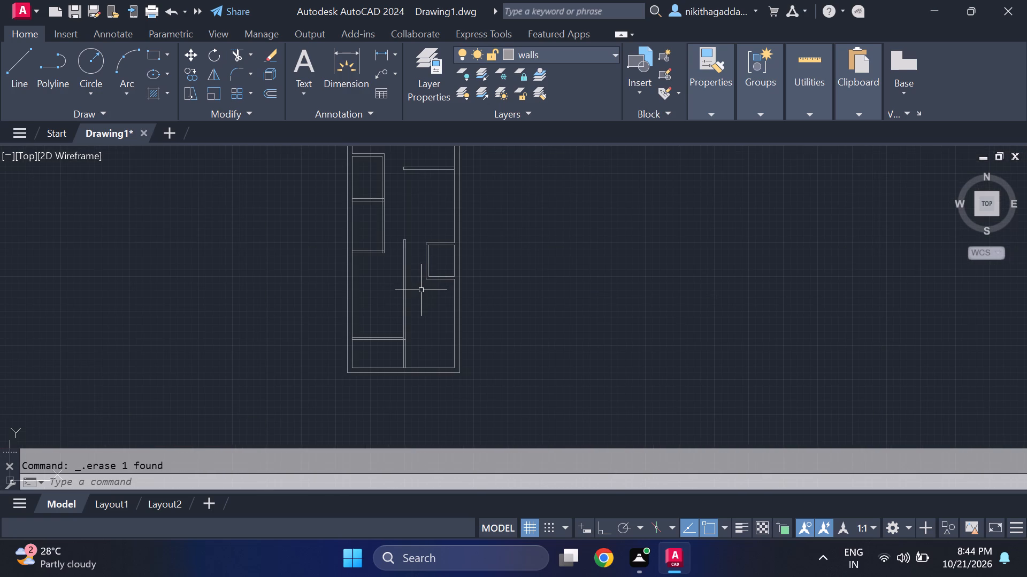
middle_drag(423, 292, 474, 371)
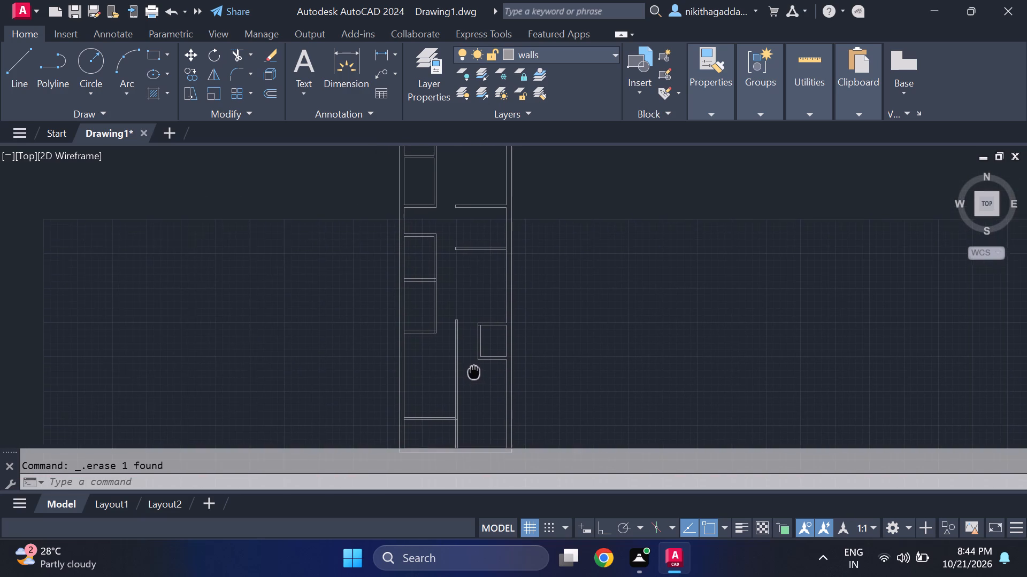
middle_drag(474, 371, 485, 397)
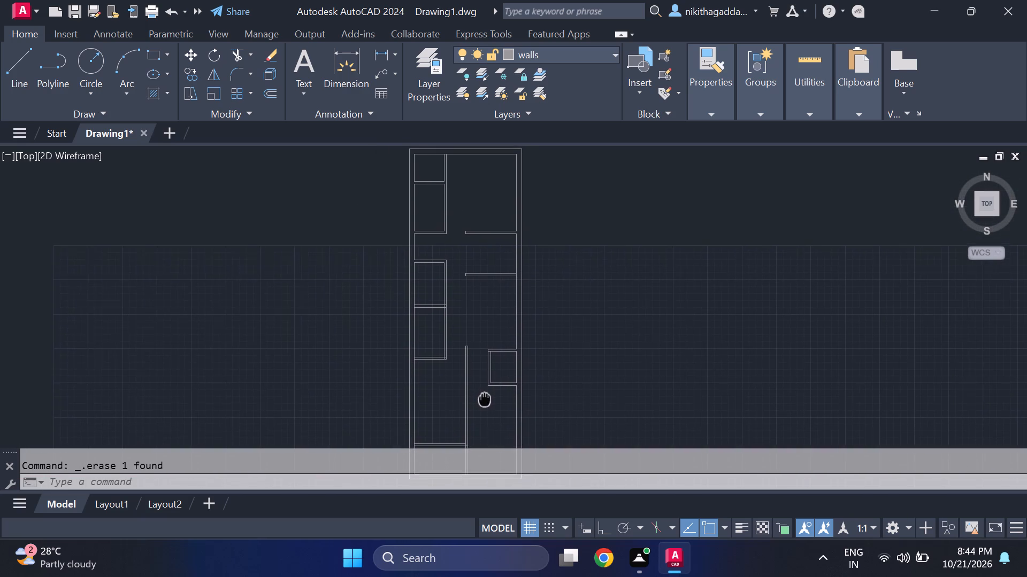
middle_drag(485, 397, 473, 296)
scroll(473, 301, up, 2)
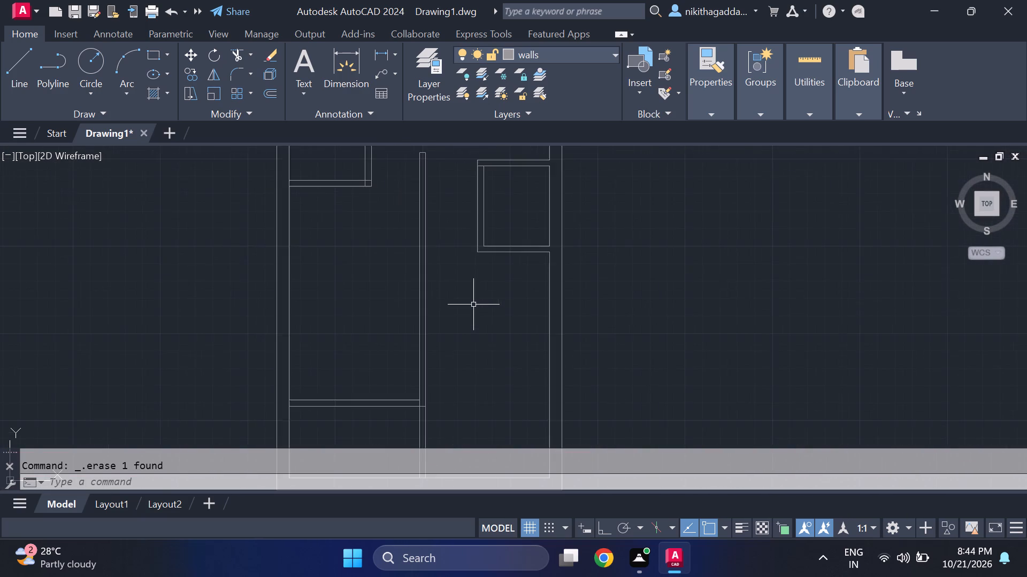
scroll(482, 324, down, 3)
middle_drag(484, 332, 477, 319)
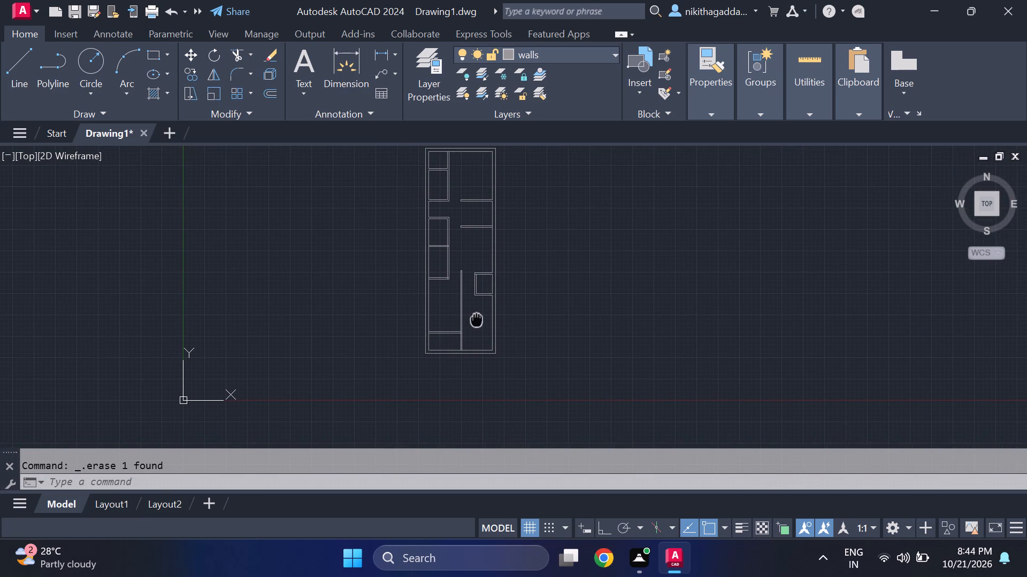
middle_drag(477, 319, 471, 316)
Draw a short horizontal line across the small east room's west wall at the midpoint of its inner face.
scroll(465, 308, up, 2)
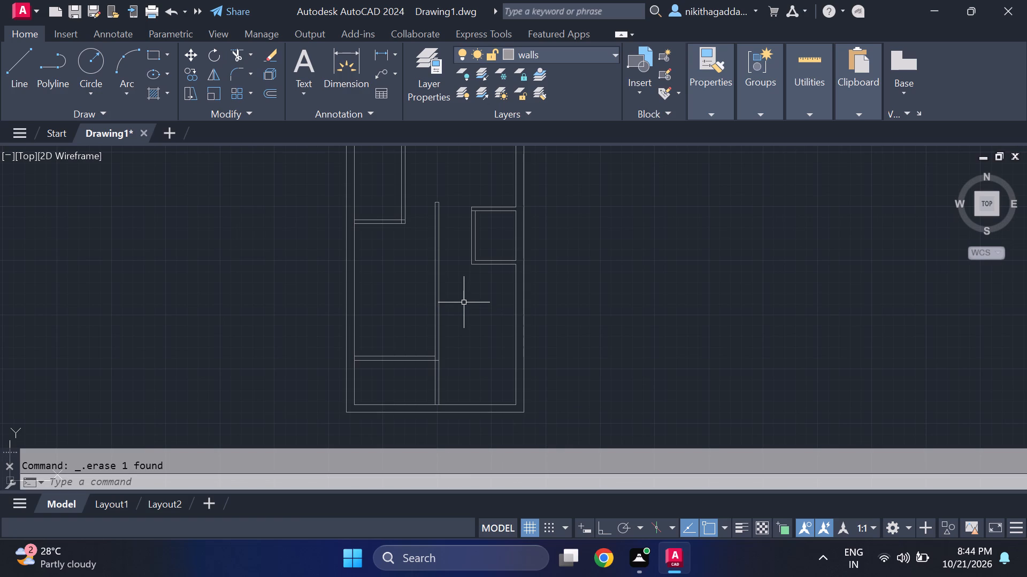
scroll(471, 232, up, 2)
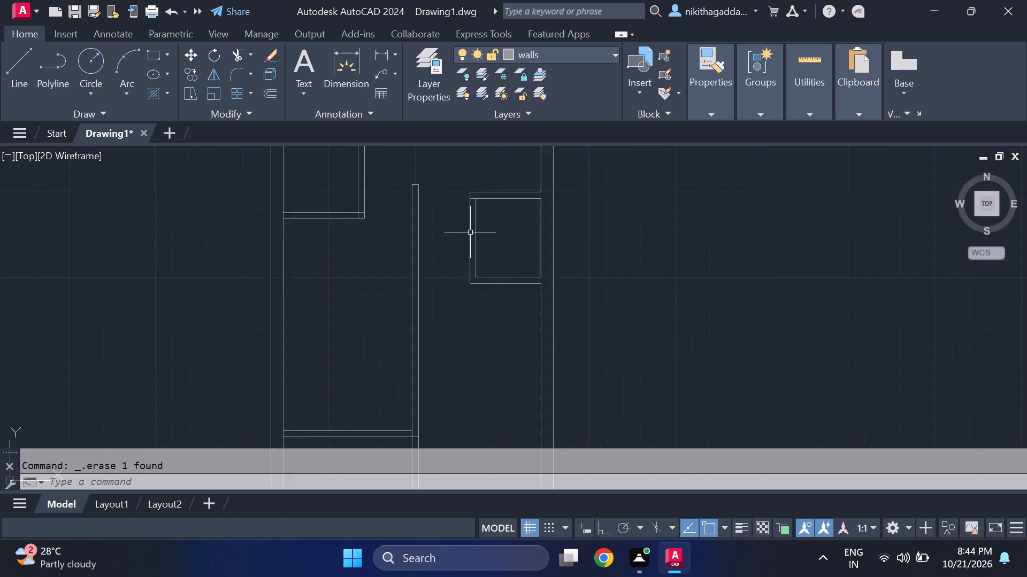
scroll(470, 232, up, 2)
scroll(472, 253, down, 2)
key(l)
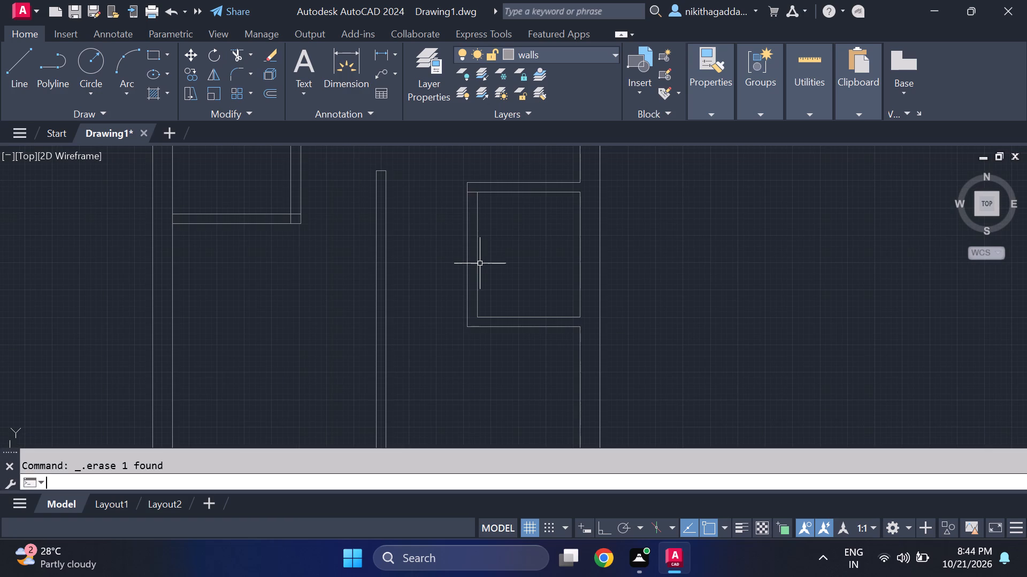
key(Return)
scroll(480, 260, up, 1)
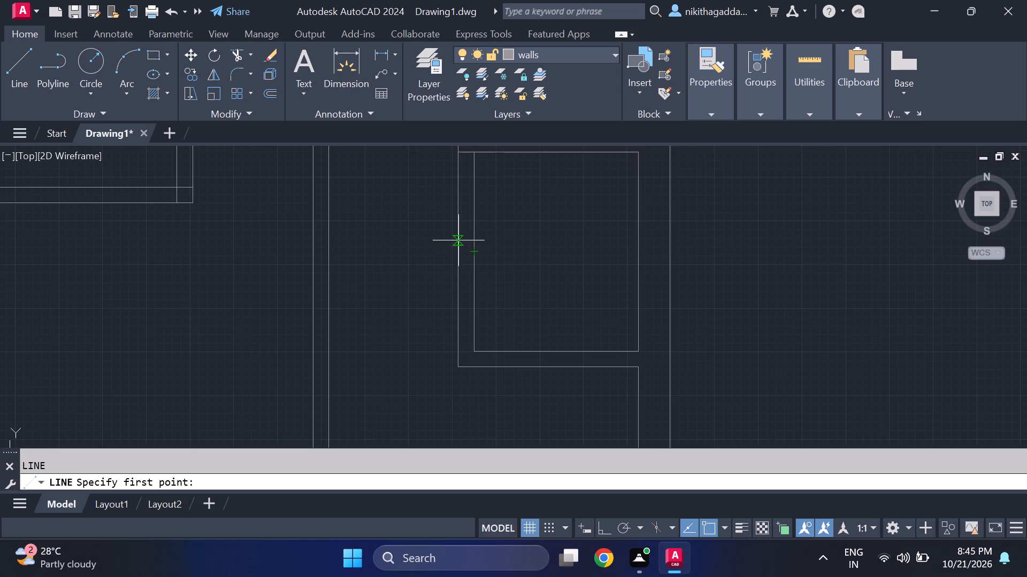
click(461, 254)
click(475, 252)
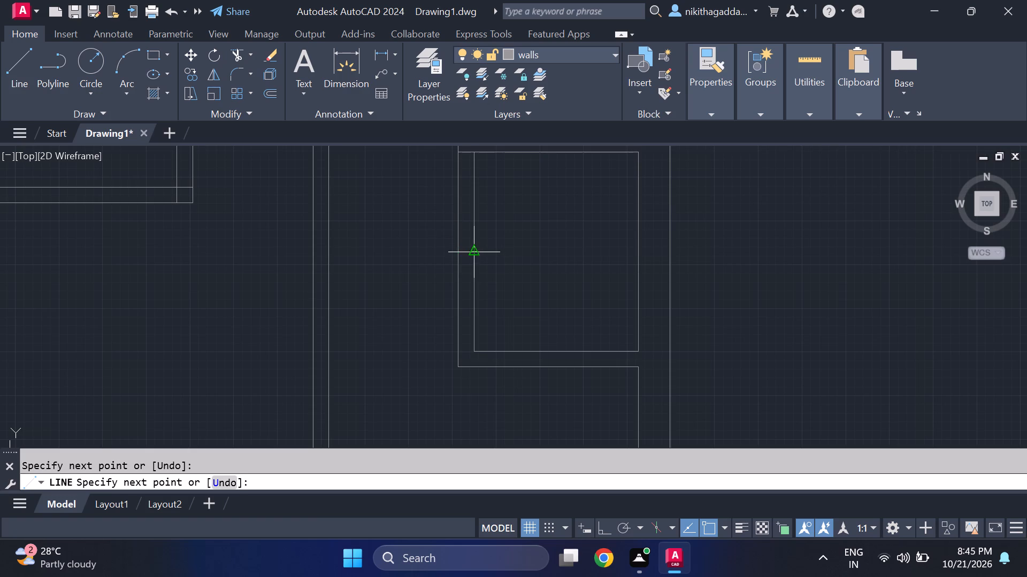
key(Escape)
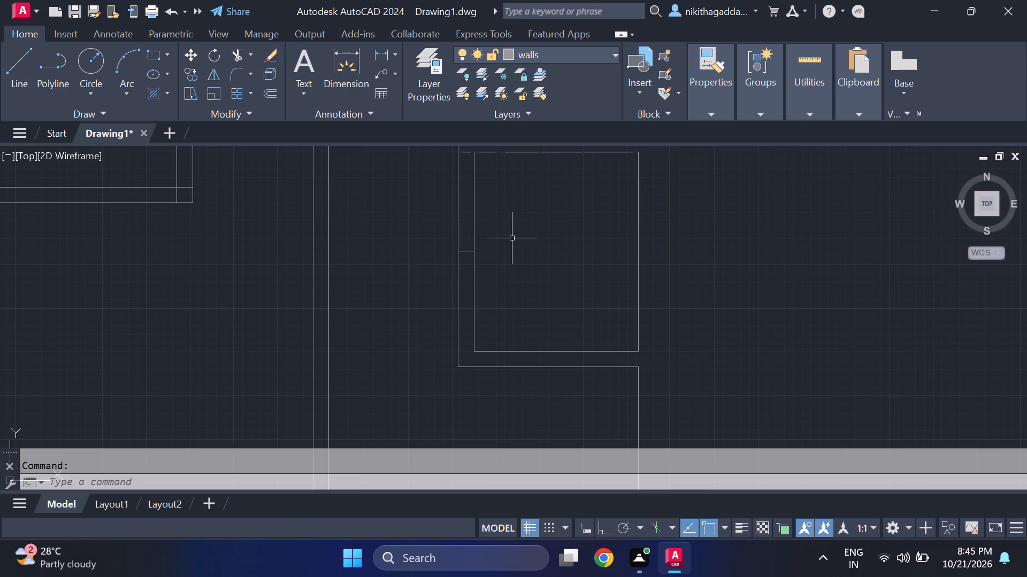
Trim both lines of the small east room's west wall north of the short horizontal line.
text(tr)
key(Return)
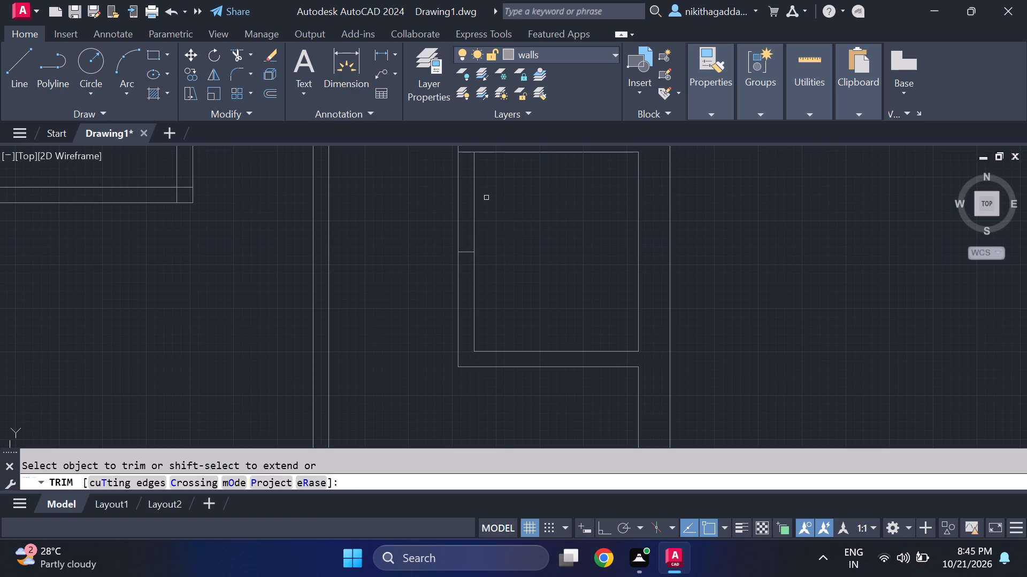
drag(487, 198, 435, 225)
middle_drag(449, 208, 464, 276)
scroll(464, 276, down, 3)
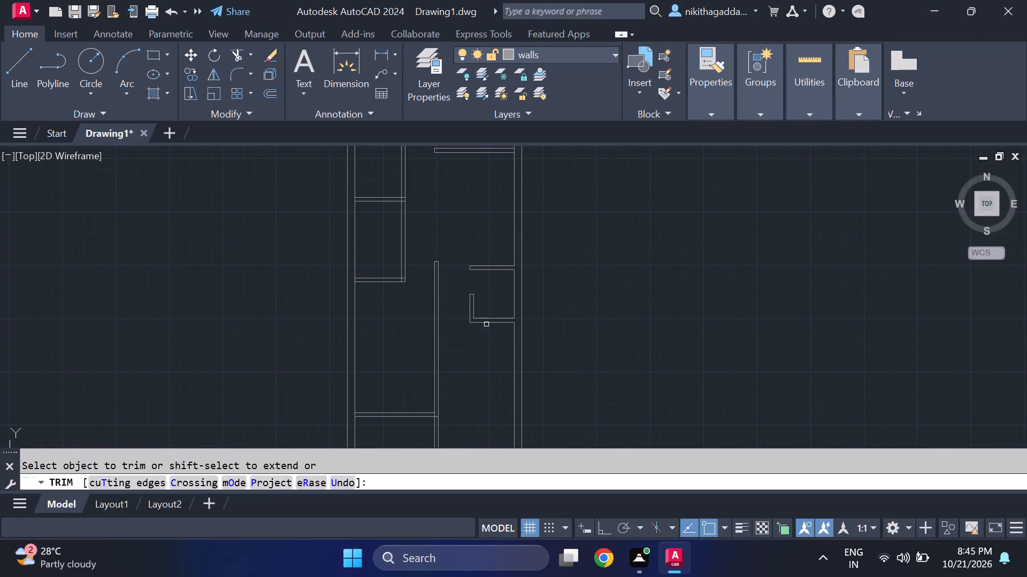
middle_drag(497, 360, 501, 268)
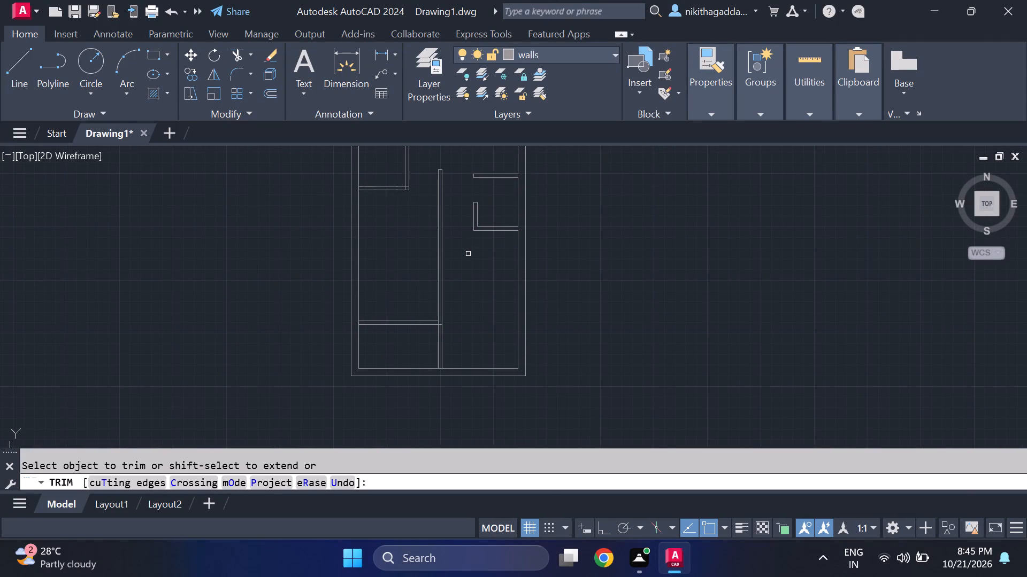
scroll(462, 254, up, 3)
scroll(458, 253, down, 3)
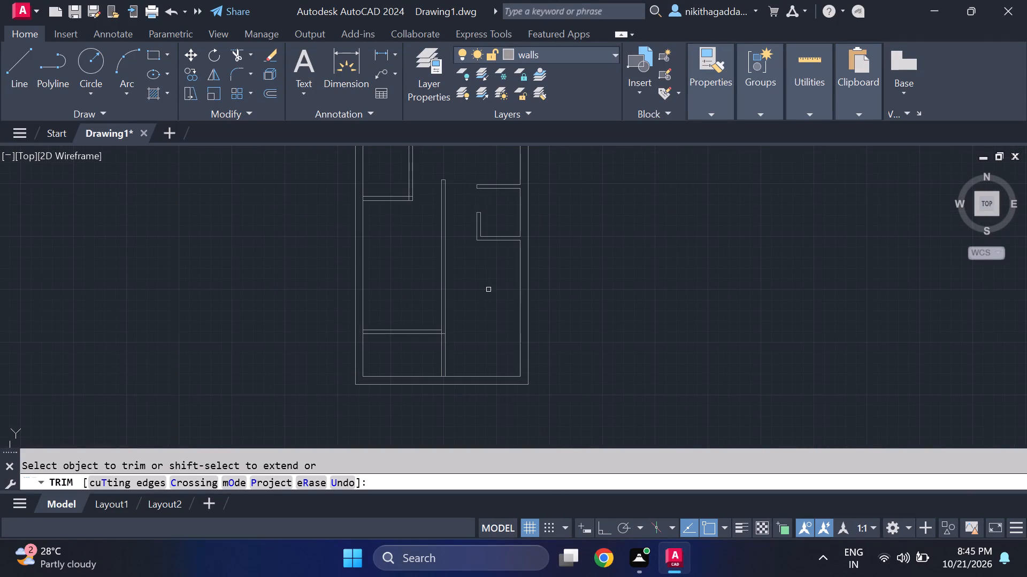
middle_drag(488, 290, 479, 279)
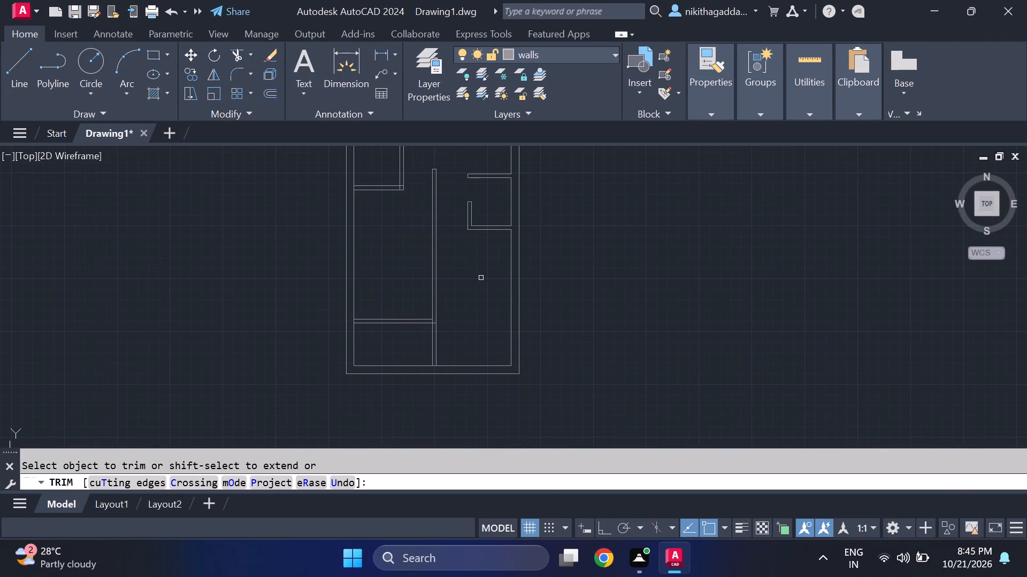
key(Escape)
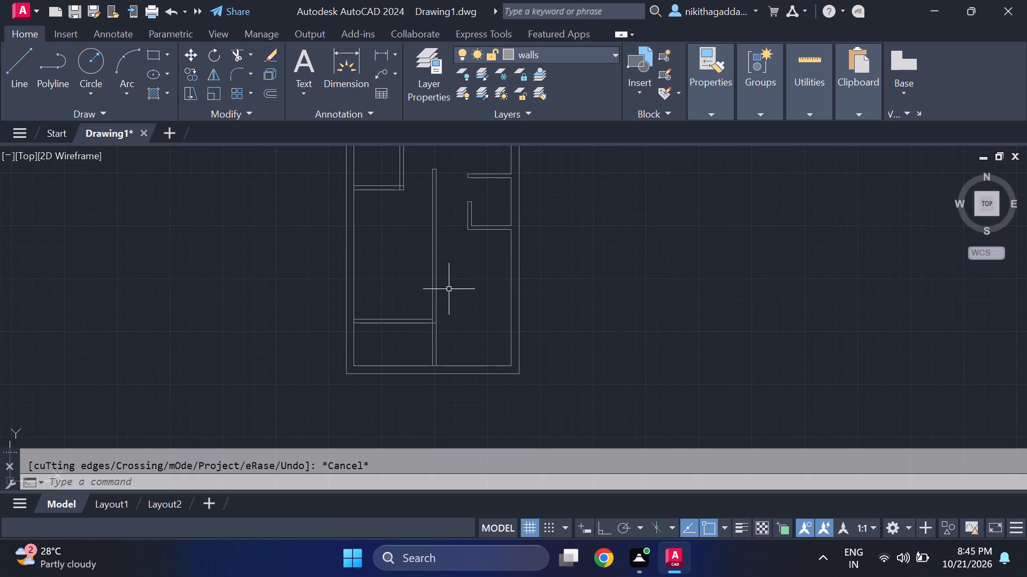
Draw a line from the midpoint of the small east room's south wall outer face down to the south outer wall's inner face, continuing east to the inner corner.
key(l)
key(Return)
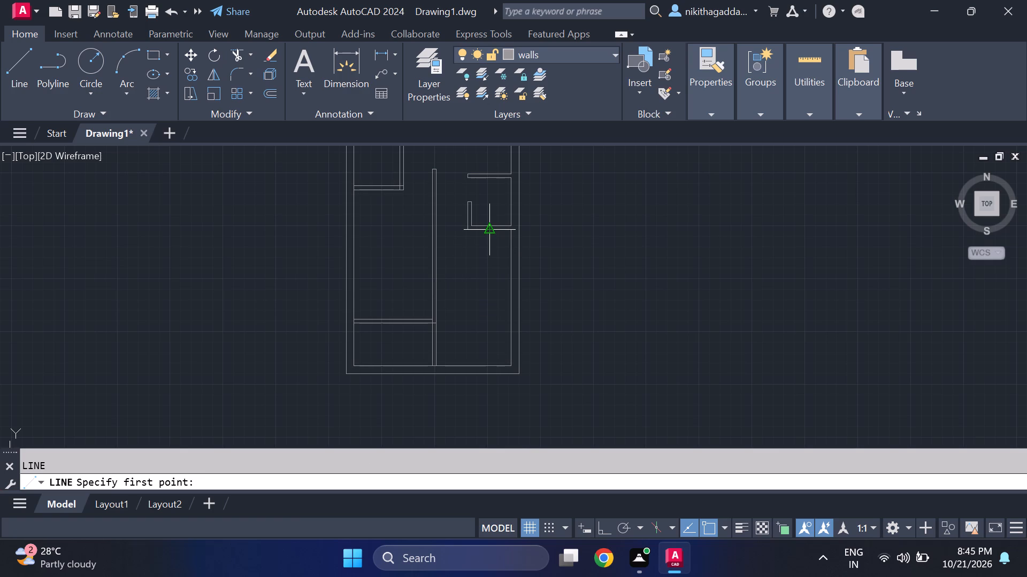
scroll(490, 232, up, 2)
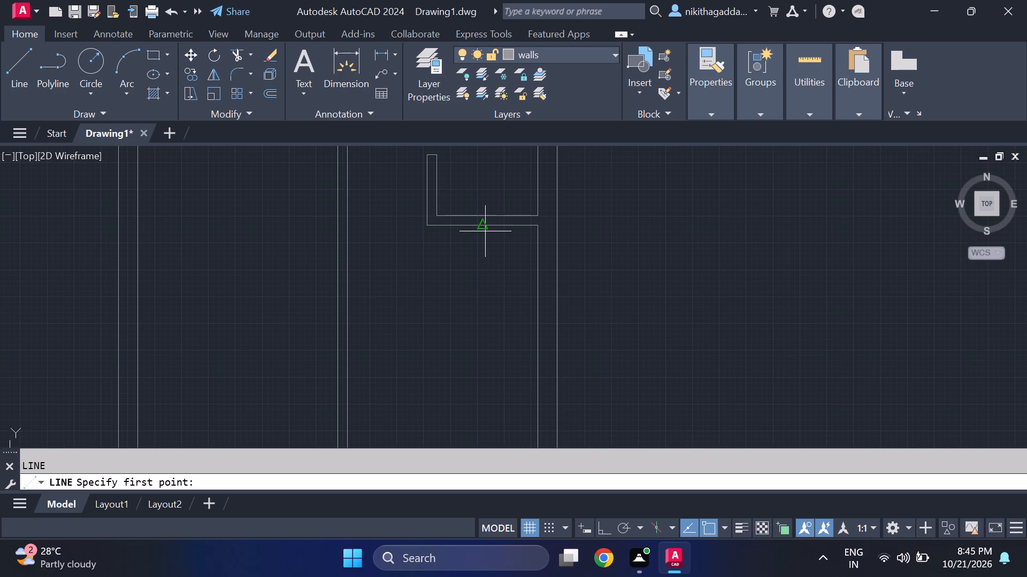
click(482, 229)
middle_drag(486, 357, 467, 307)
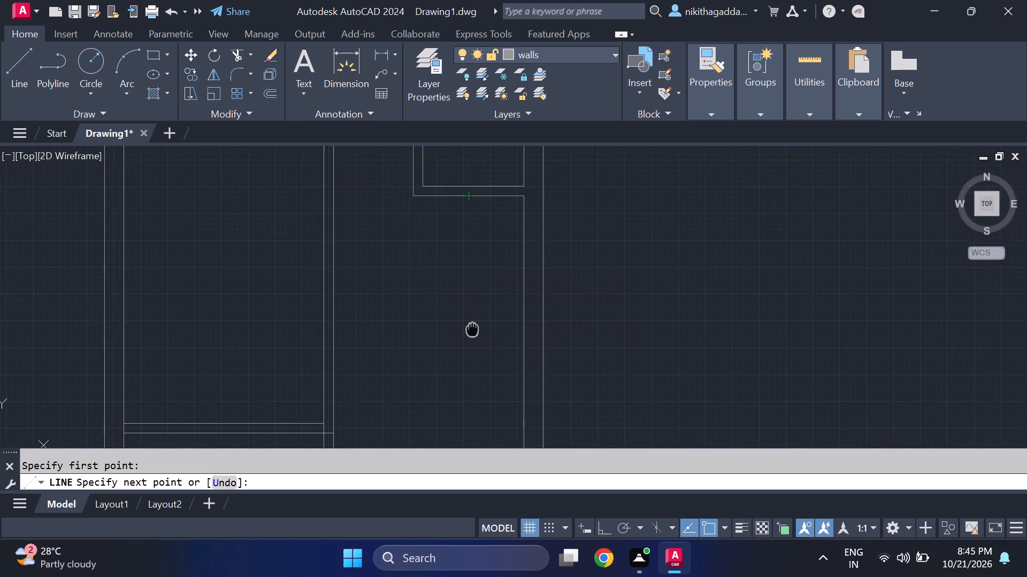
middle_drag(467, 307, 463, 258)
scroll(462, 253, down, 2)
scroll(469, 335, up, 2)
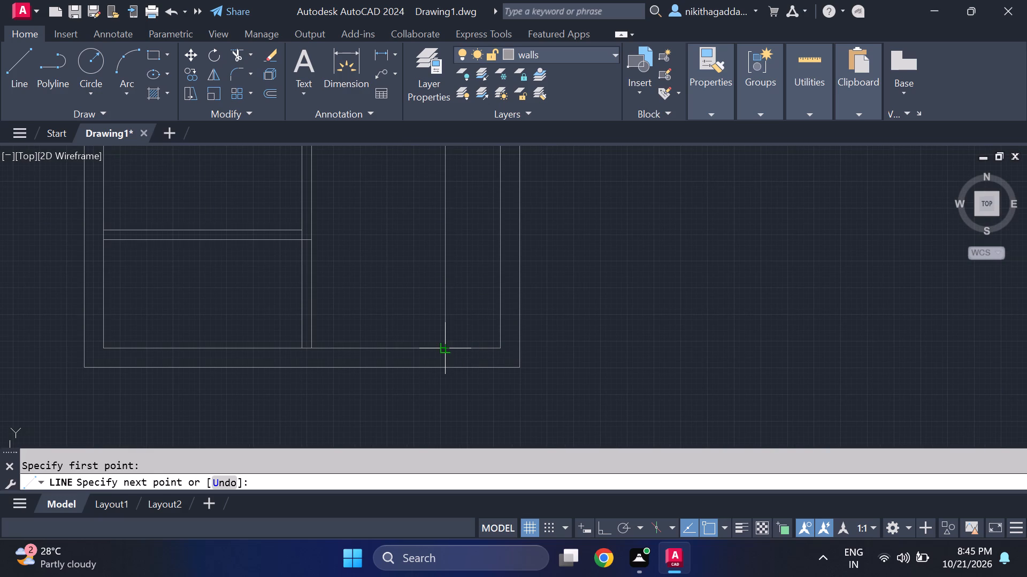
click(444, 343)
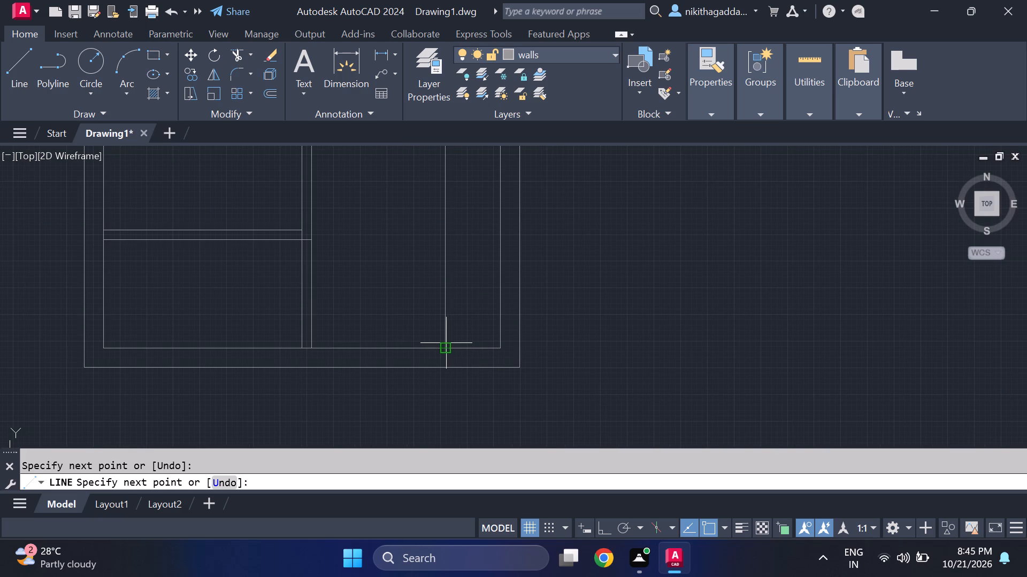
click(495, 348)
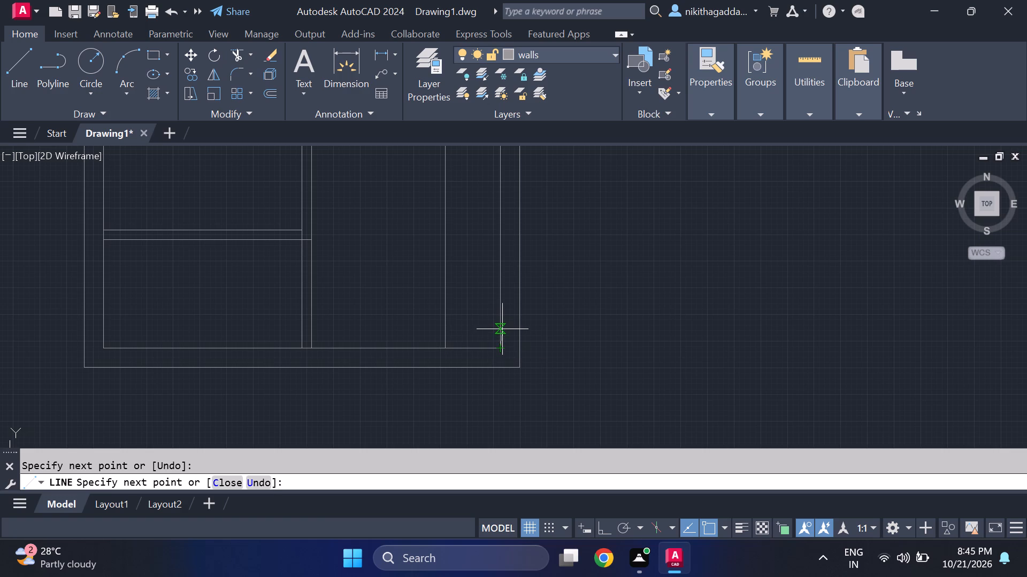
Turn ortho on and finish the line with a short segment up the inner face of the right outer wall.
key(F8)
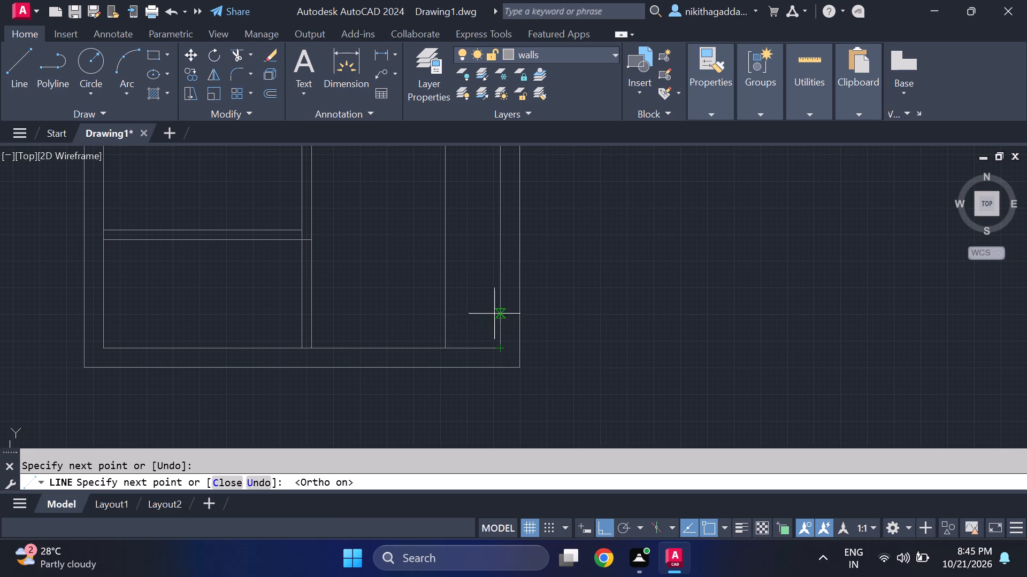
click(498, 330)
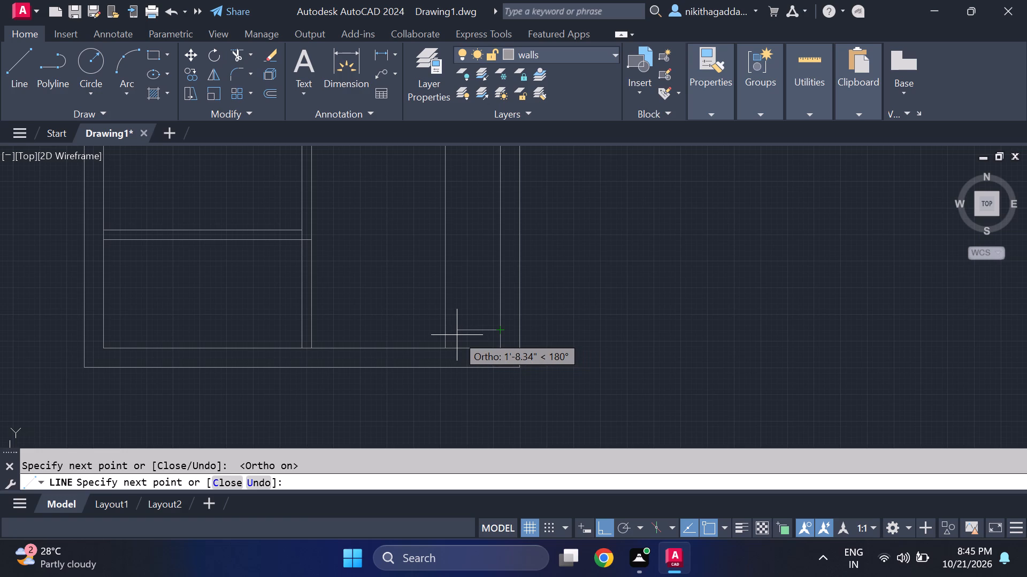
key(Escape)
Offset the long vertical partition line 4.5" toward the right outer wall to give the partition its thickness.
scroll(455, 336, down, 4)
scroll(446, 297, up, 3)
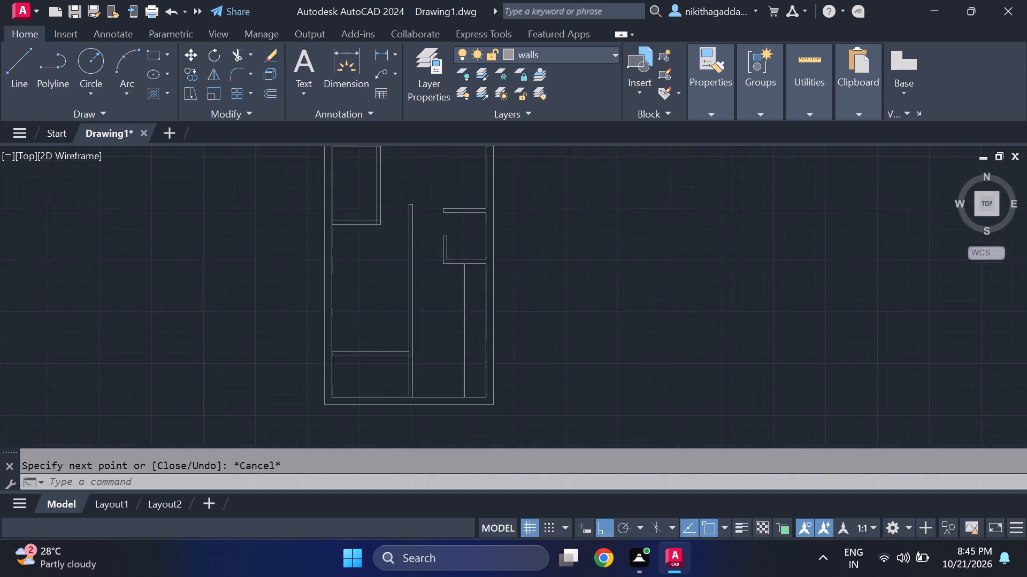
text(of)
key(Return)
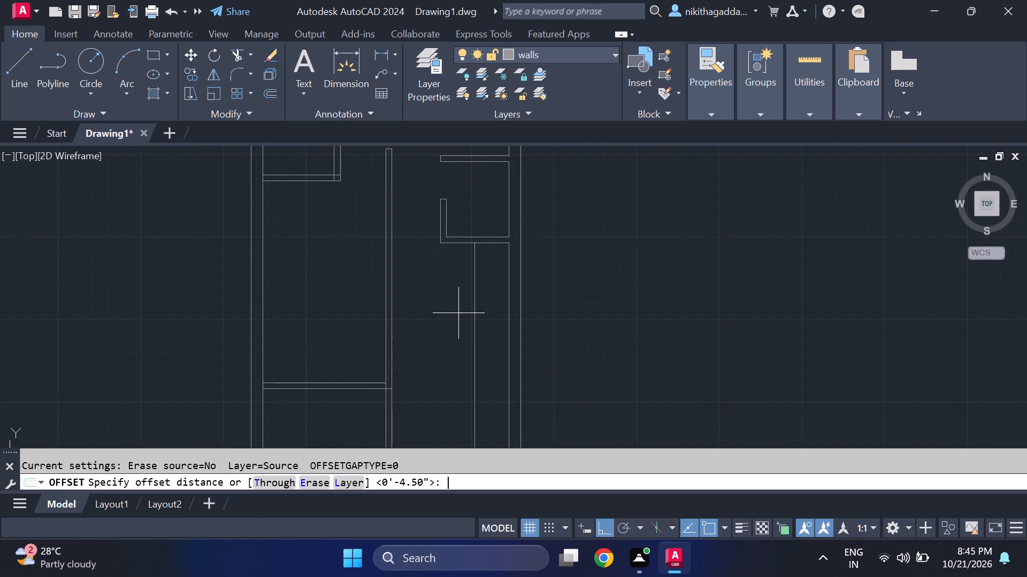
text(4.5")
key(Return)
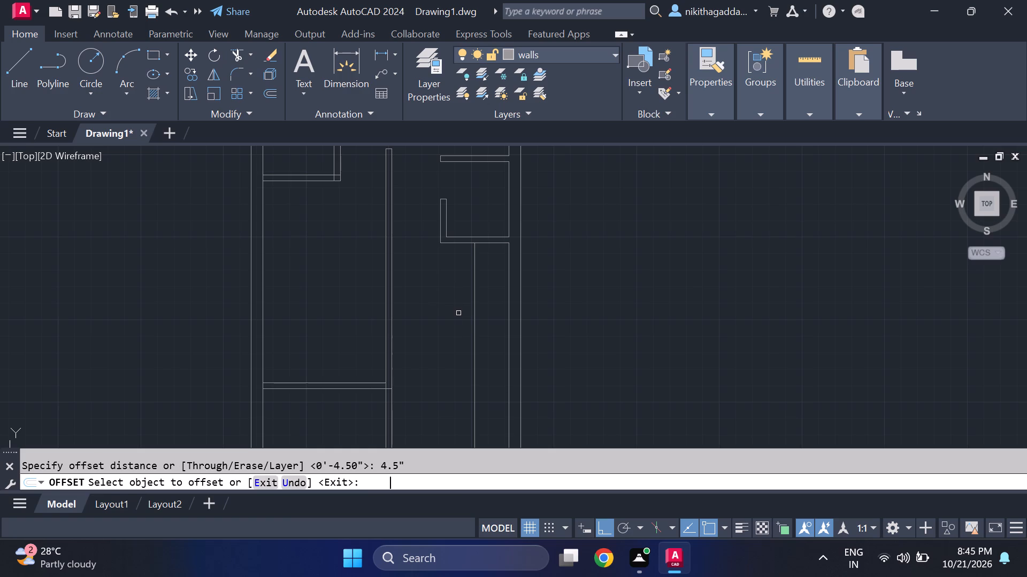
scroll(445, 313, down, 3)
scroll(455, 328, up, 2)
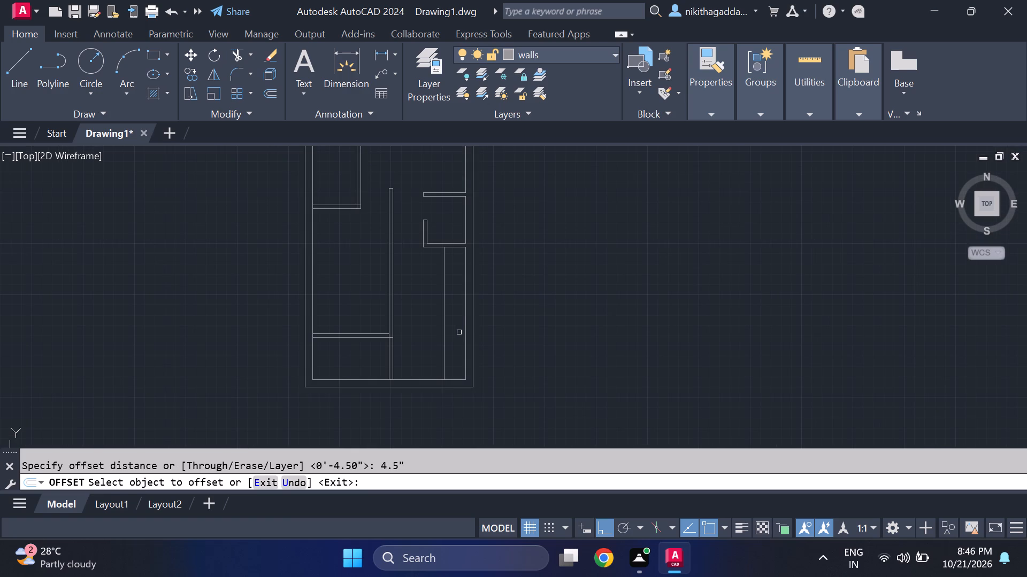
click(444, 324)
click(453, 324)
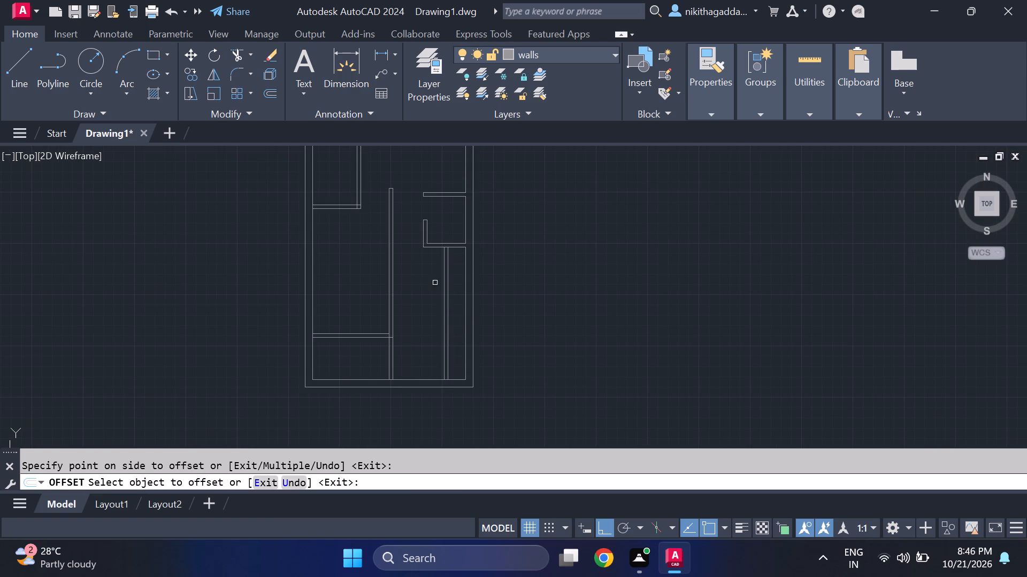
Offset the small room's lower wall line 4.5" downward and the bottom wall's inner line 4.5" upward.
scroll(458, 254, up, 3)
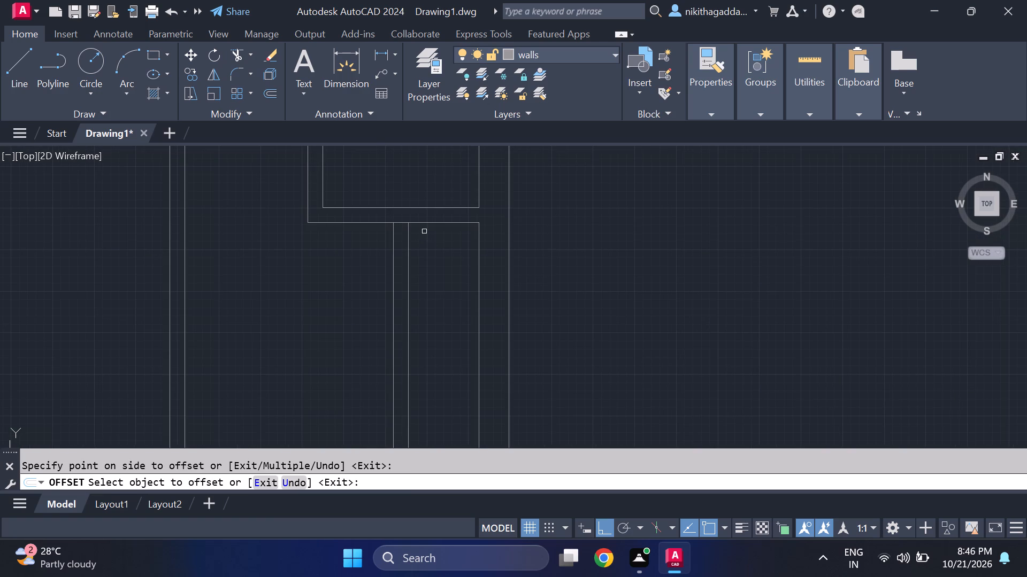
scroll(424, 230, down, 2)
scroll(425, 233, up, 2)
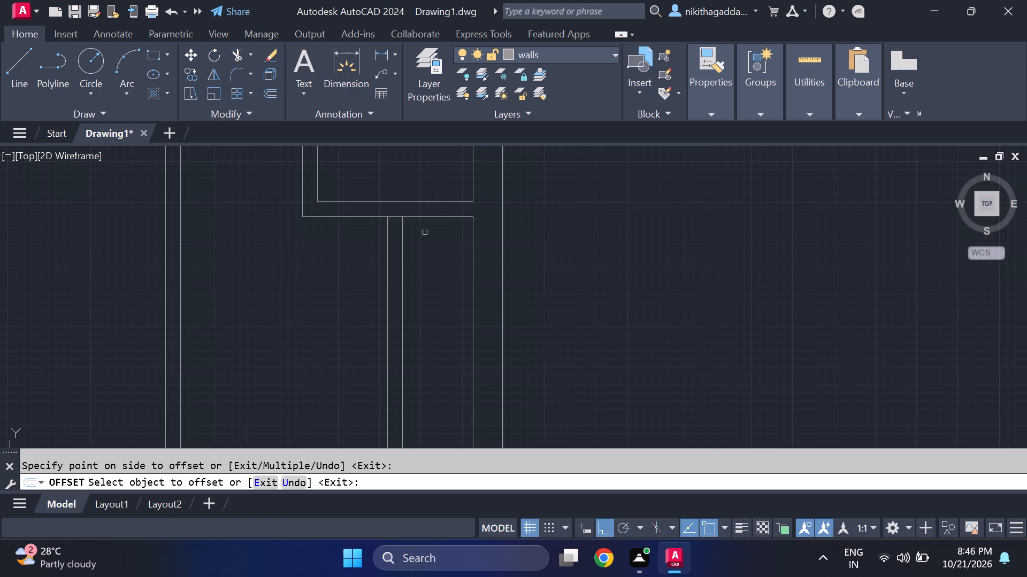
click(422, 217)
click(431, 253)
scroll(435, 273, down, 3)
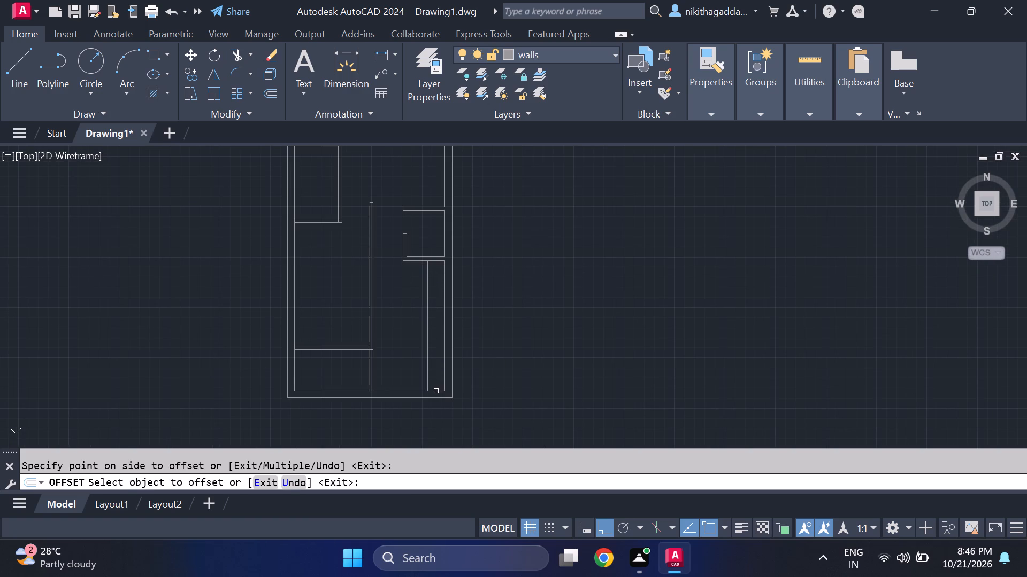
click(435, 392)
click(433, 379)
key(Escape)
Trim the overlapping offset lines at the narrow shaft's upper corner, below the small room.
text(tr)
key(Return)
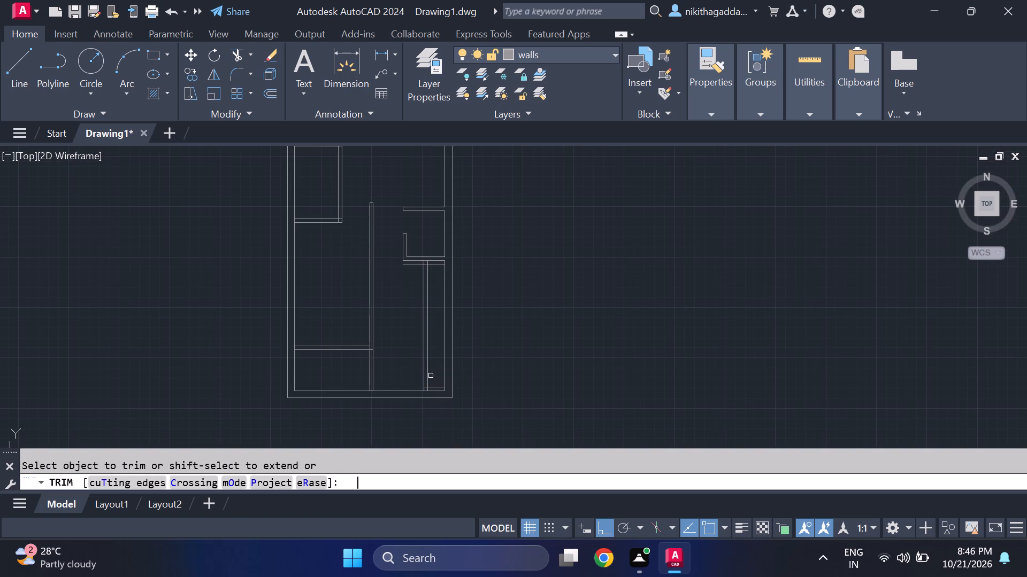
scroll(401, 259, up, 4)
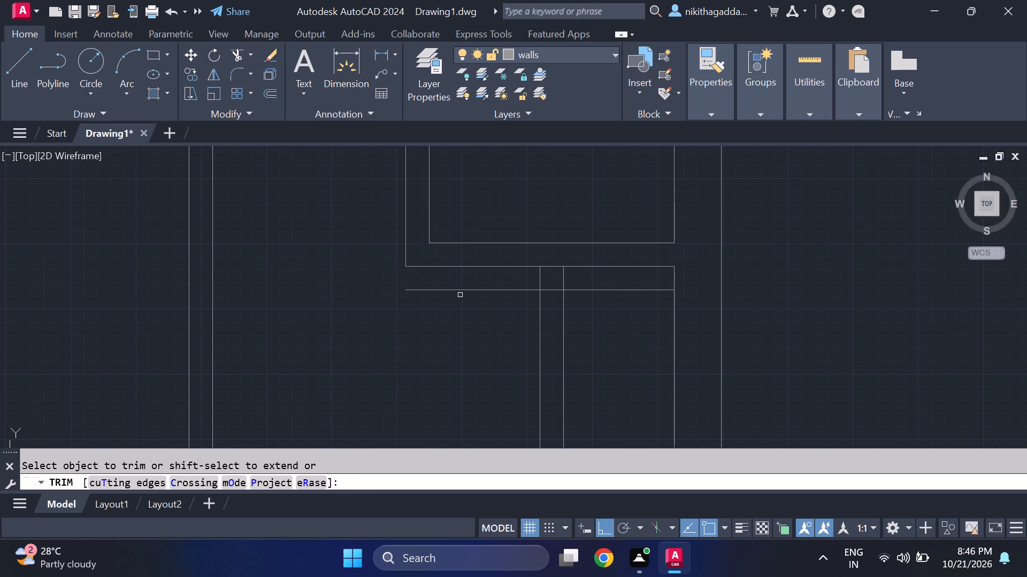
click(488, 288)
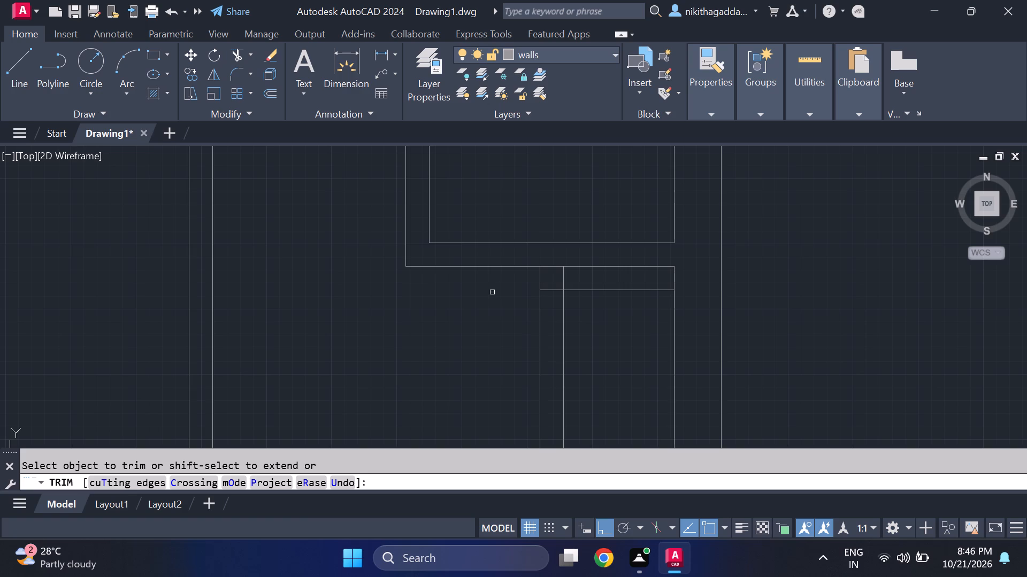
click(555, 289)
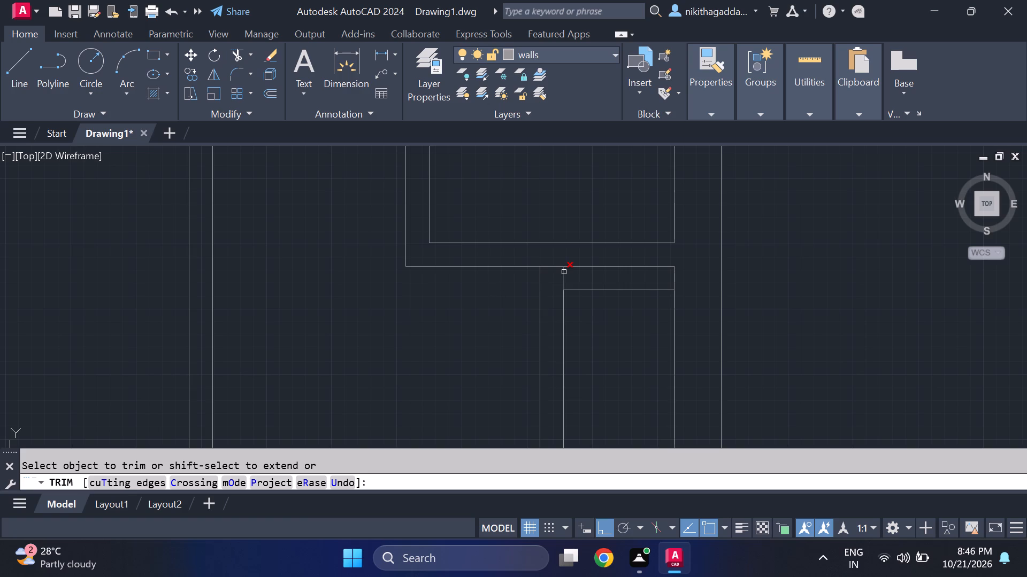
click(565, 272)
Trim the overlapping offset lines at the narrow shaft's lower corner, where the partition meets the bottom wall.
scroll(568, 286, down, 5)
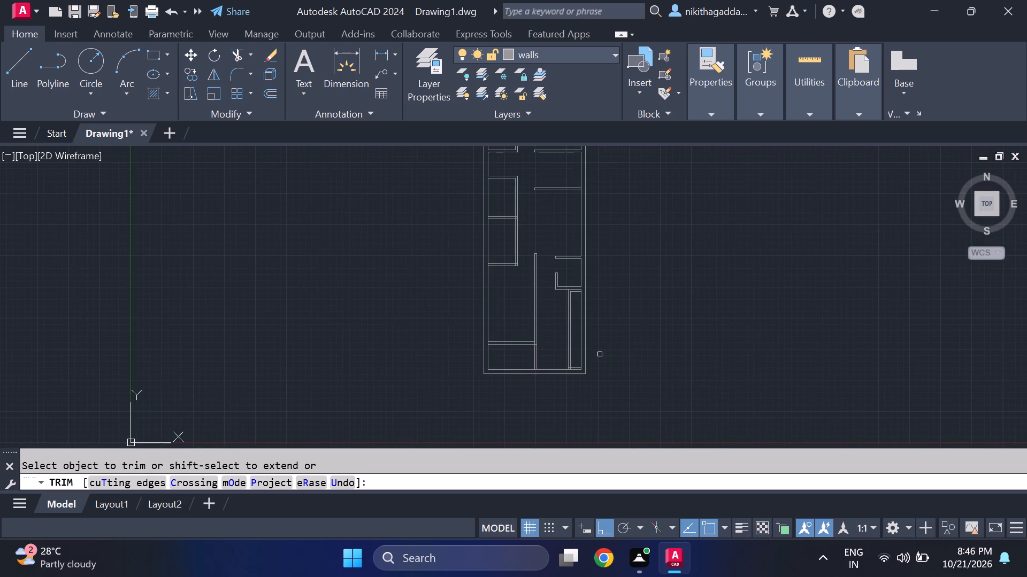
scroll(594, 361, up, 4)
middle_drag(506, 375, 549, 306)
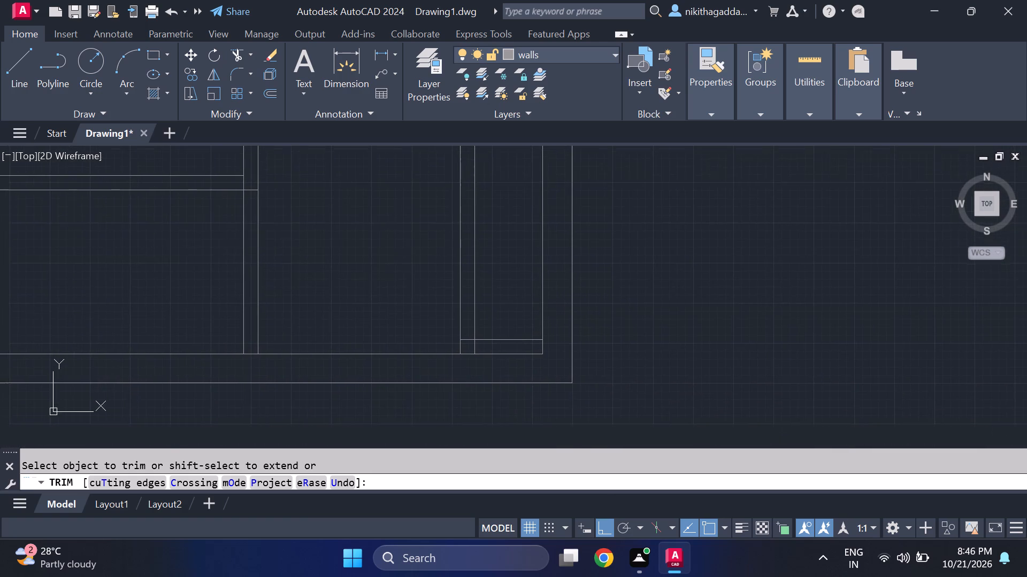
scroll(479, 367, up, 2)
click(446, 302)
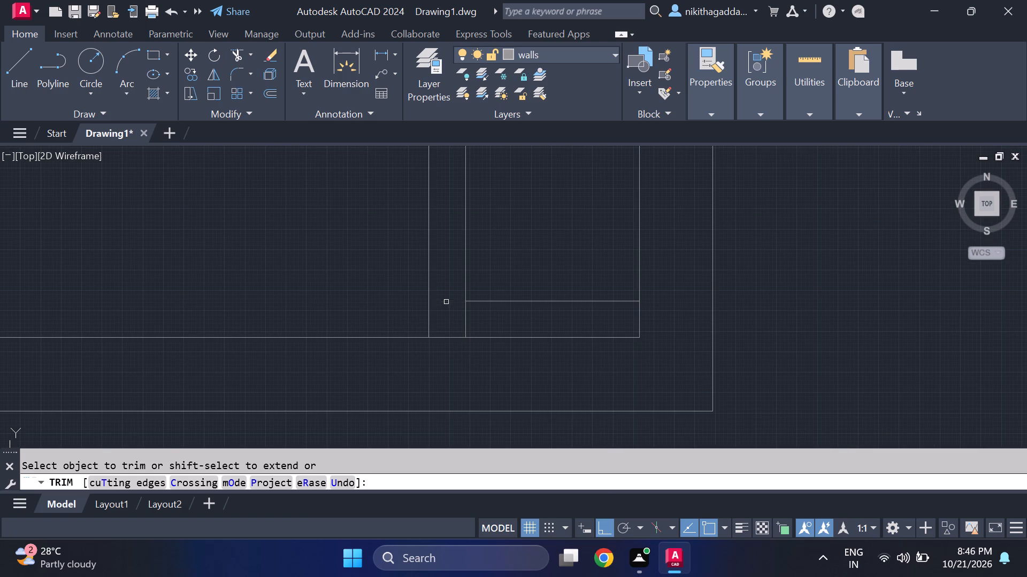
click(465, 323)
scroll(482, 284, down, 4)
middle_drag(578, 290, 640, 365)
scroll(594, 309, down, 2)
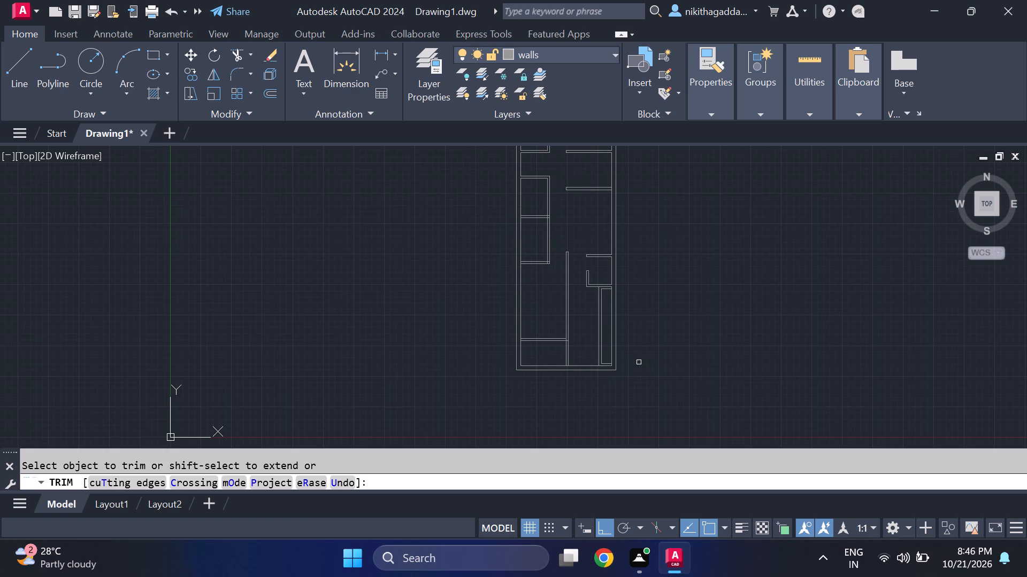
scroll(634, 358, up, 1)
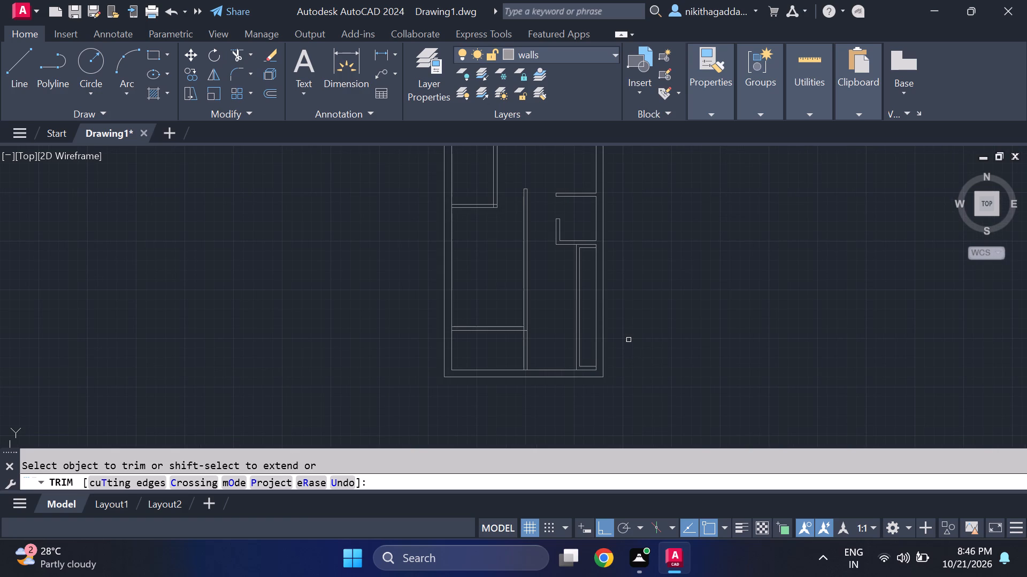
key(Escape)
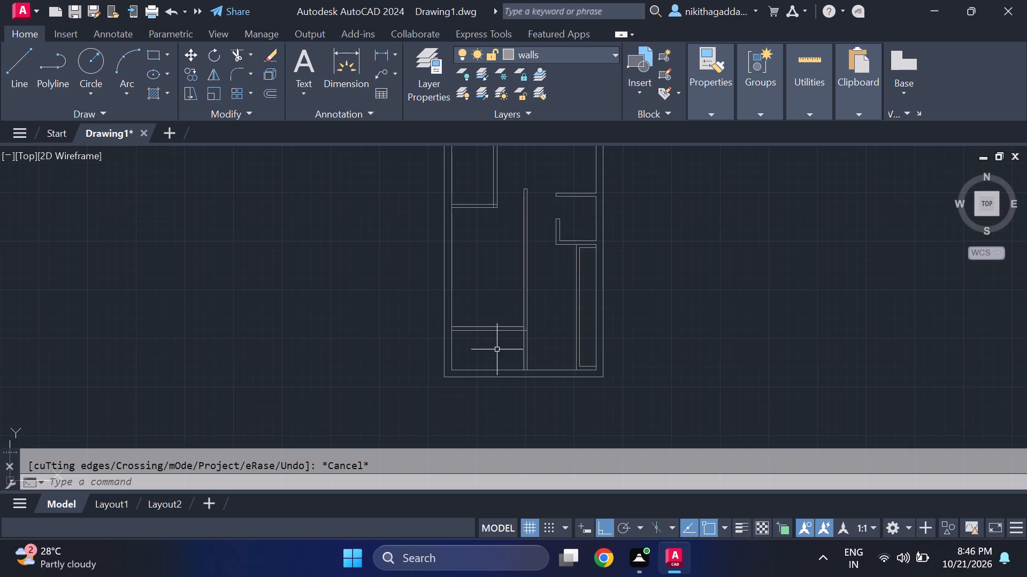
Extend the inner lines of the left and right outer walls down to the outer bottom wall line.
scroll(488, 349, up, 1)
text(ex)
key(Return)
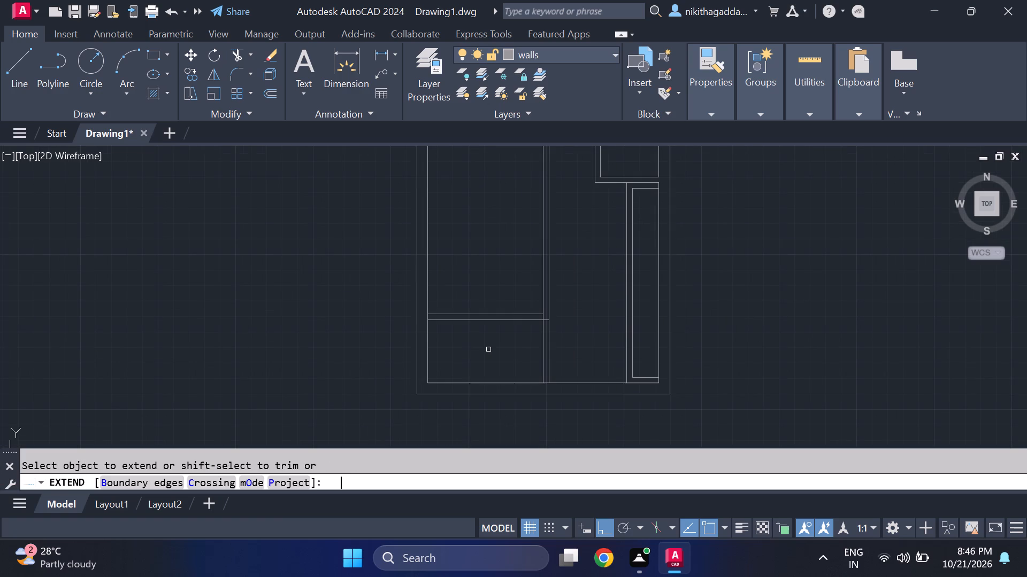
drag(437, 355, 432, 359)
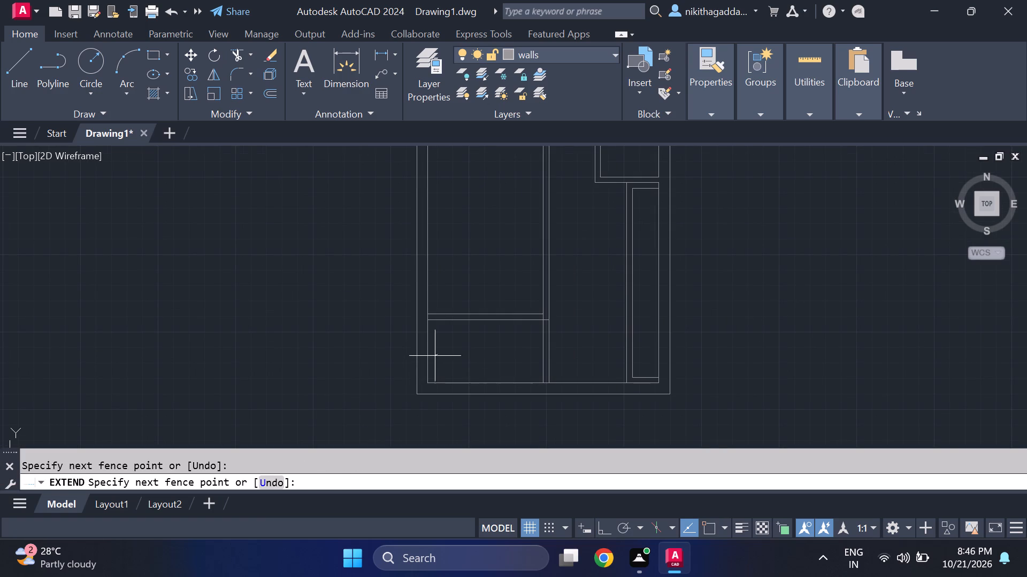
drag(432, 359, 423, 377)
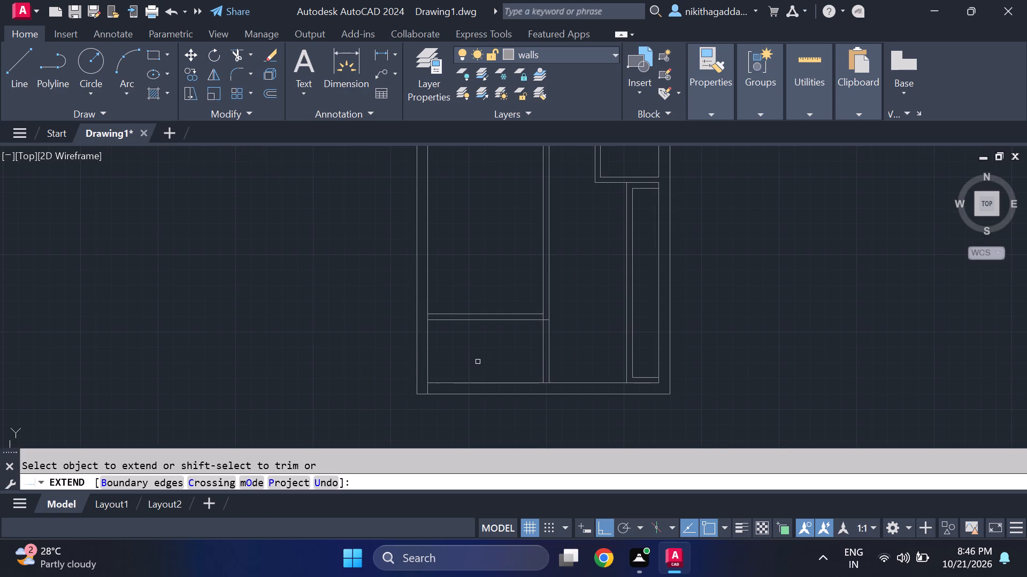
click(656, 362)
key(Escape)
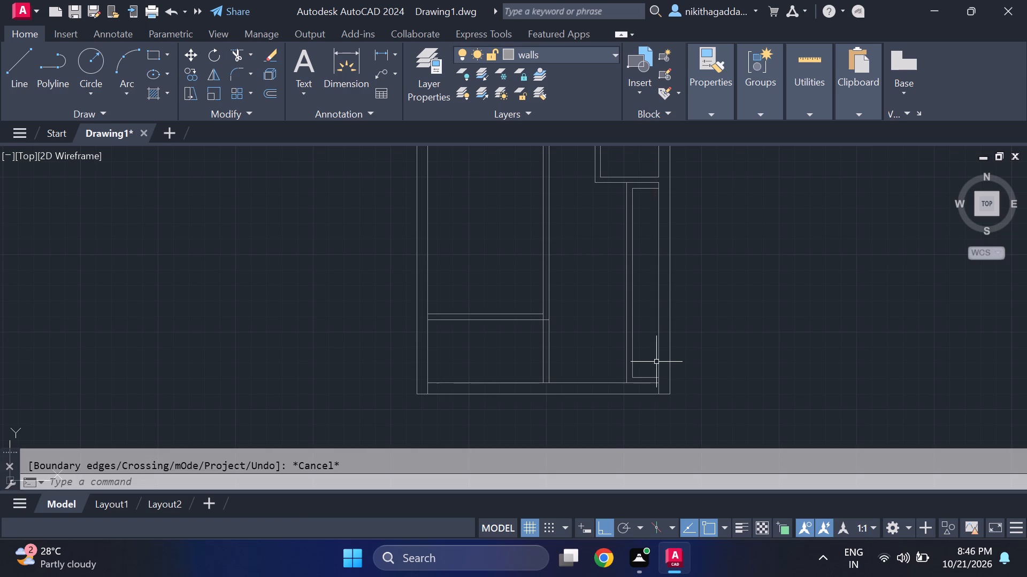
Trim the inner bottom wall line between the narrow shaft and the central partition, and from that partition to the left wall.
text(tr)
key(Return)
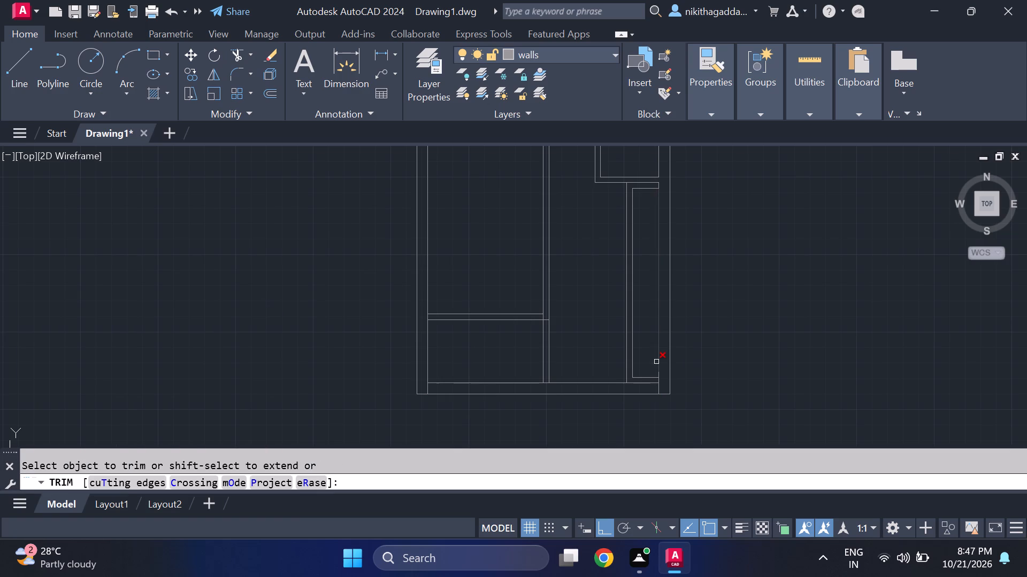
click(608, 382)
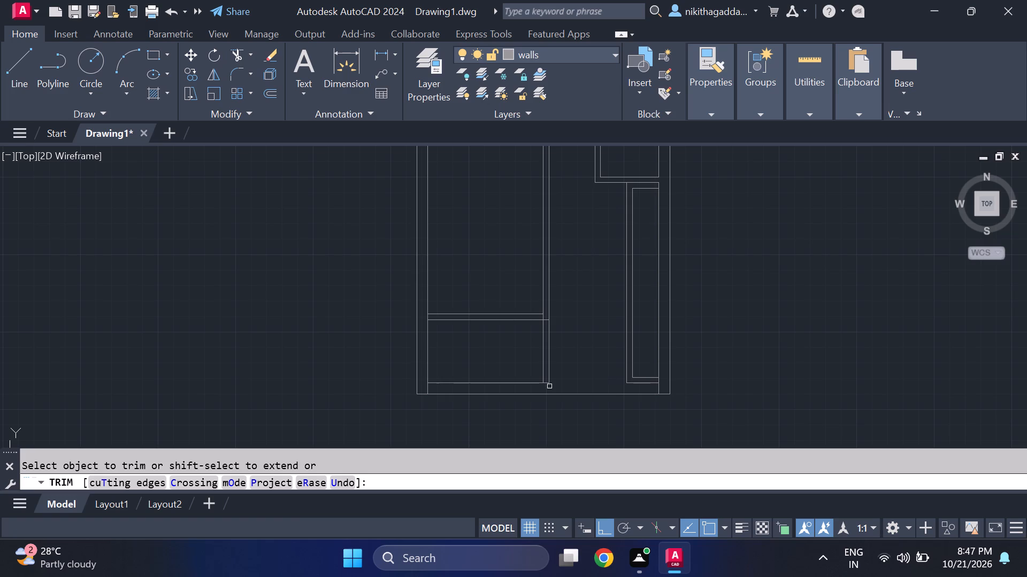
click(526, 384)
key(Escape)
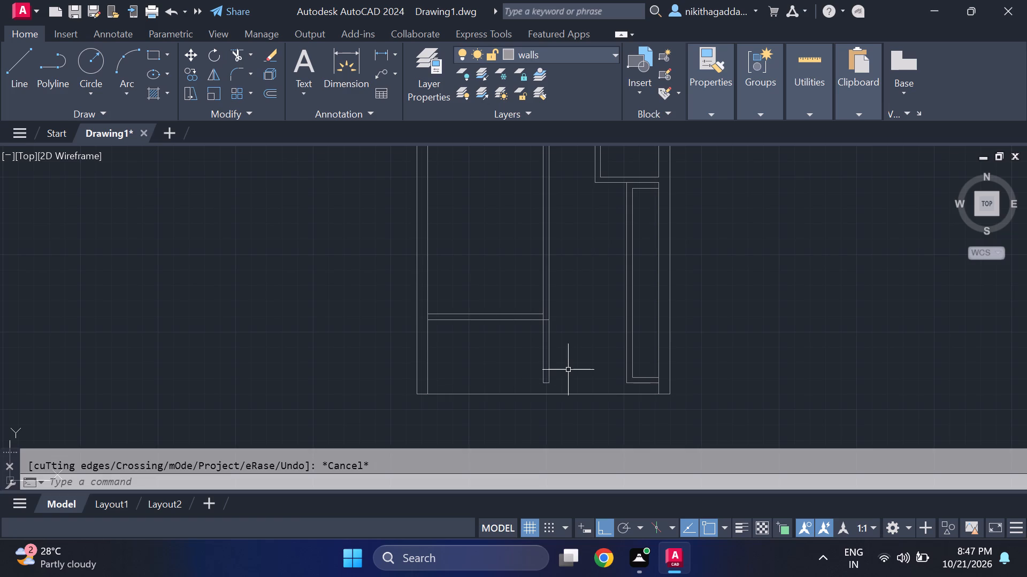
Extend the central partition's right-hand line down to the outer bottom wall line.
text(ex)
key(Return)
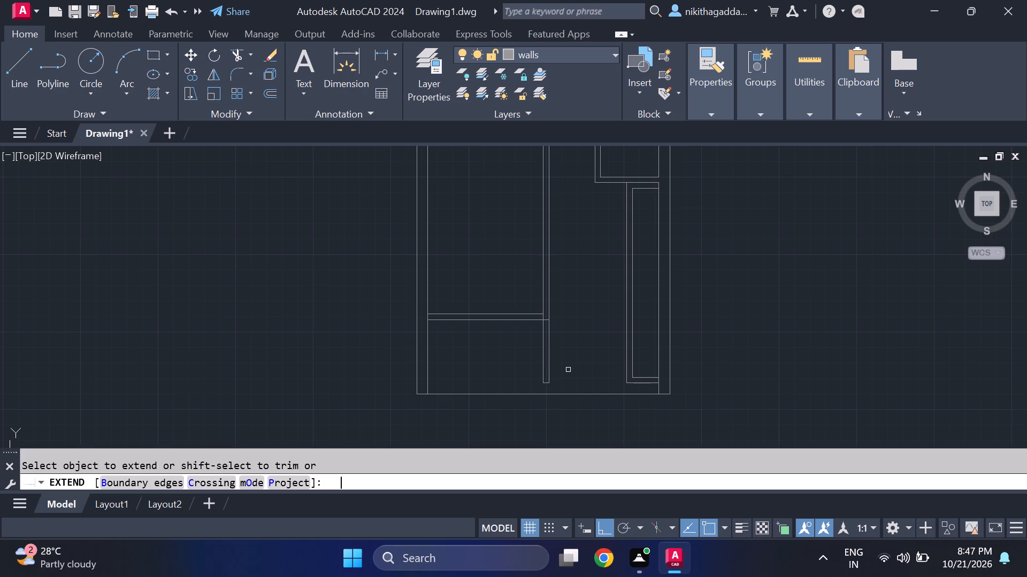
drag(559, 360, 544, 383)
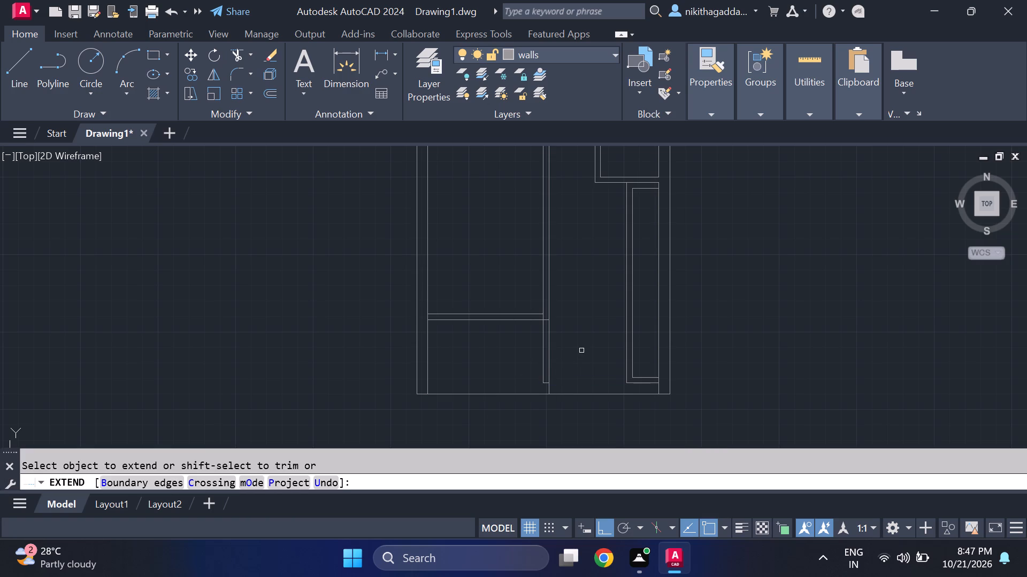
key(Escape)
Move the short horizontal line at the narrow shaft's base straight down to the outer bottom wall line.
click(637, 384)
key(m)
key(Return)
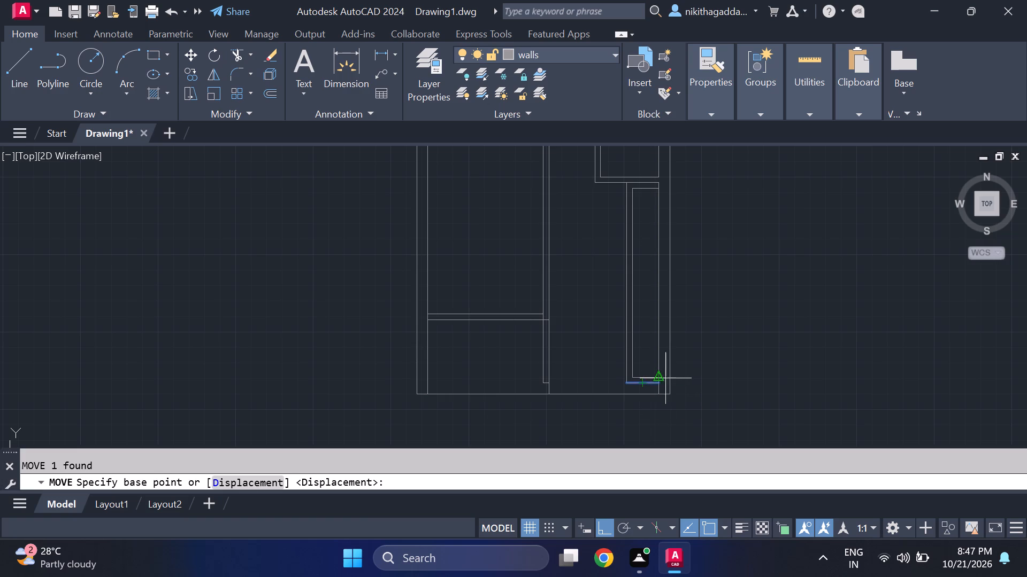
click(660, 385)
click(659, 395)
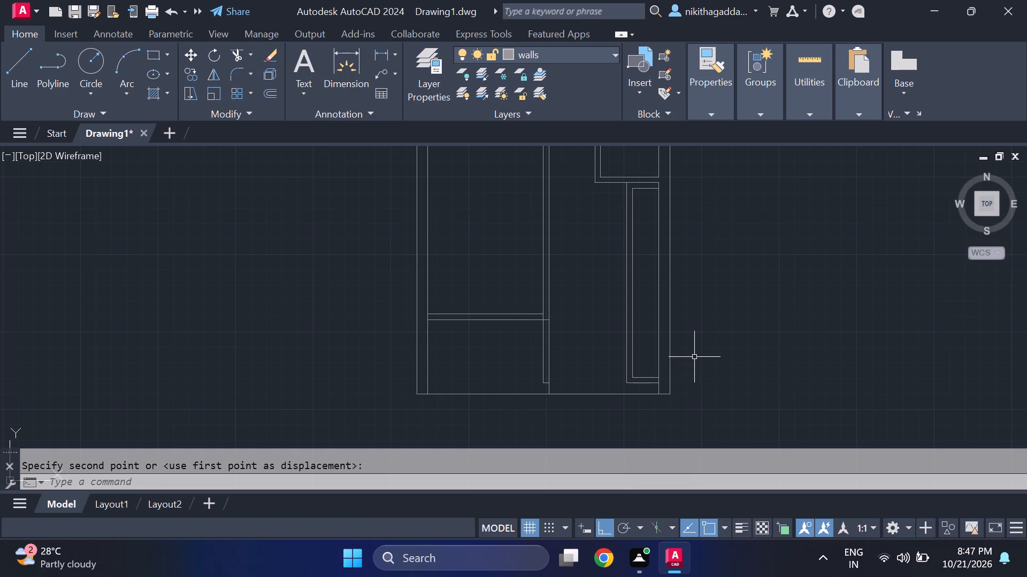
Extend the narrow shaft's outer left line down to the outer bottom wall line.
text(ex)
key(Return)
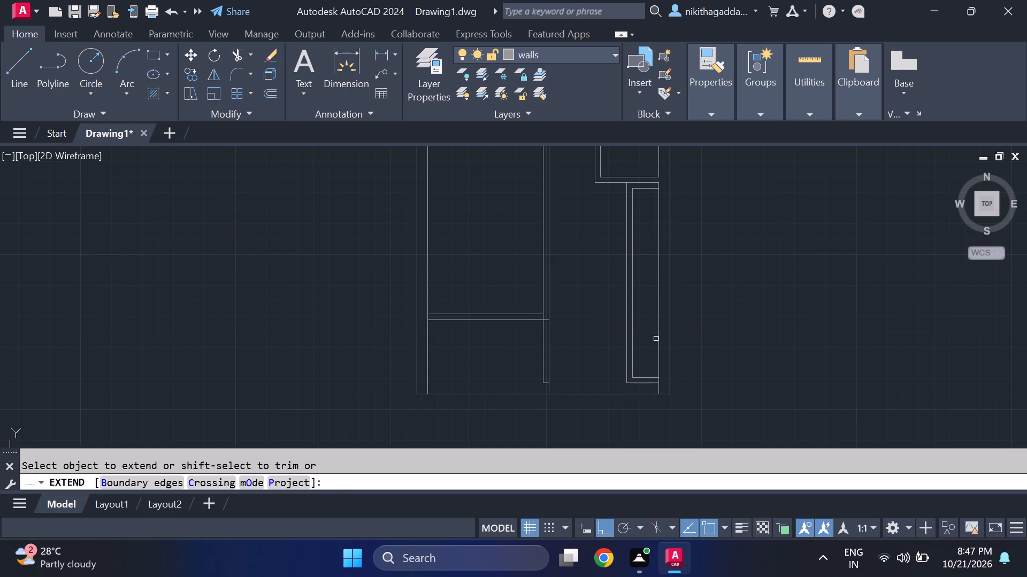
click(625, 371)
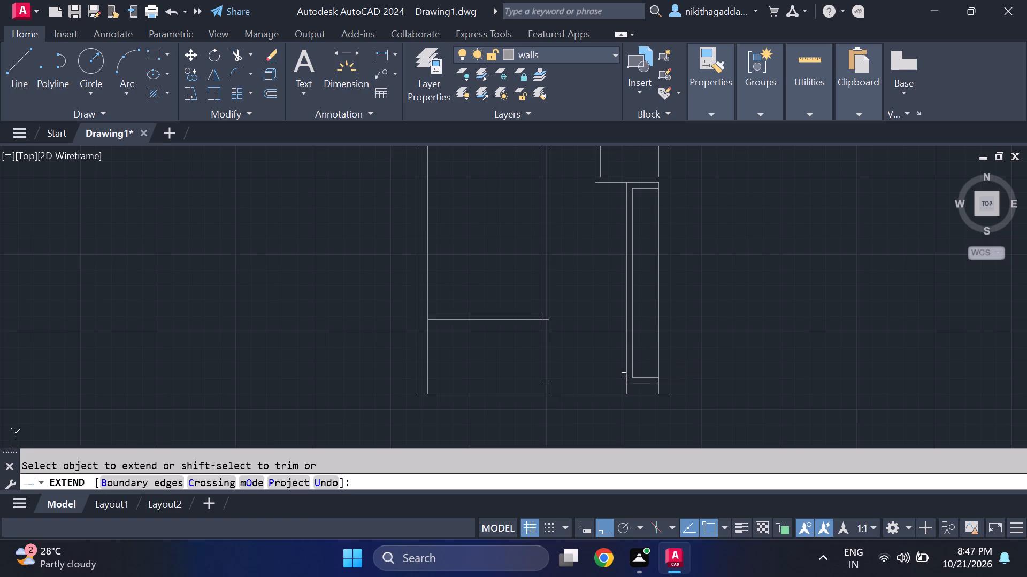
key(Escape)
Trim away the two short horizontal lines across the narrow shaft's base.
text(tr)
key(Return)
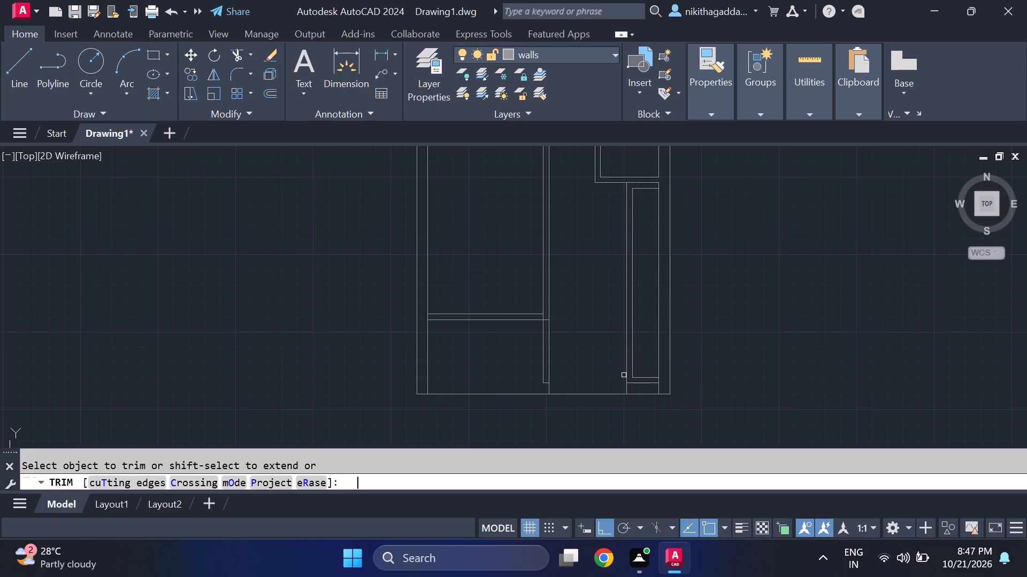
click(645, 378)
click(643, 384)
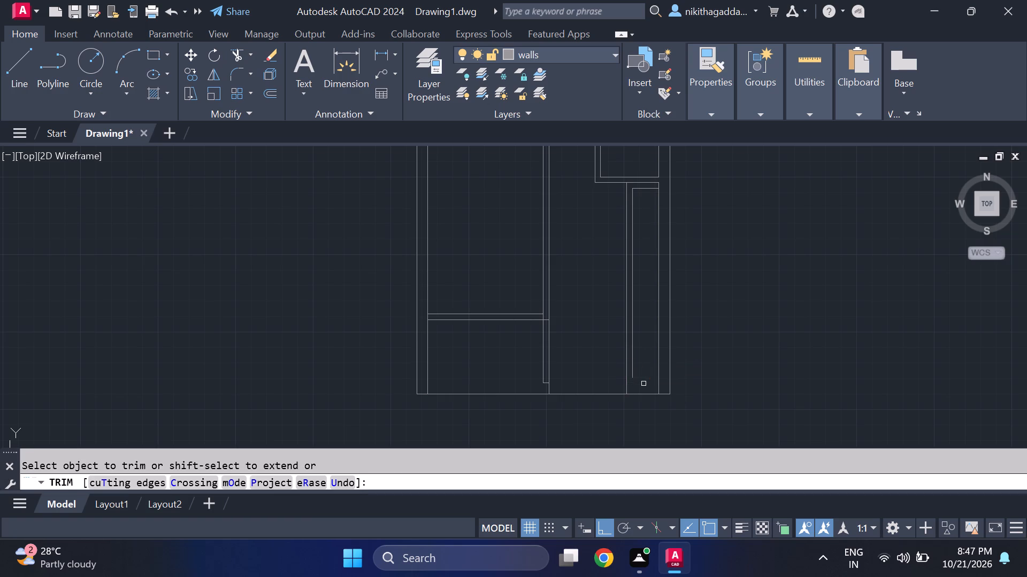
key(Escape)
Draw the shaft's new base line 4.5" above the outer bottom wall line, from the right wall to the shaft's inner left line, joining that line's end.
key(l)
key(Return)
click(658, 392)
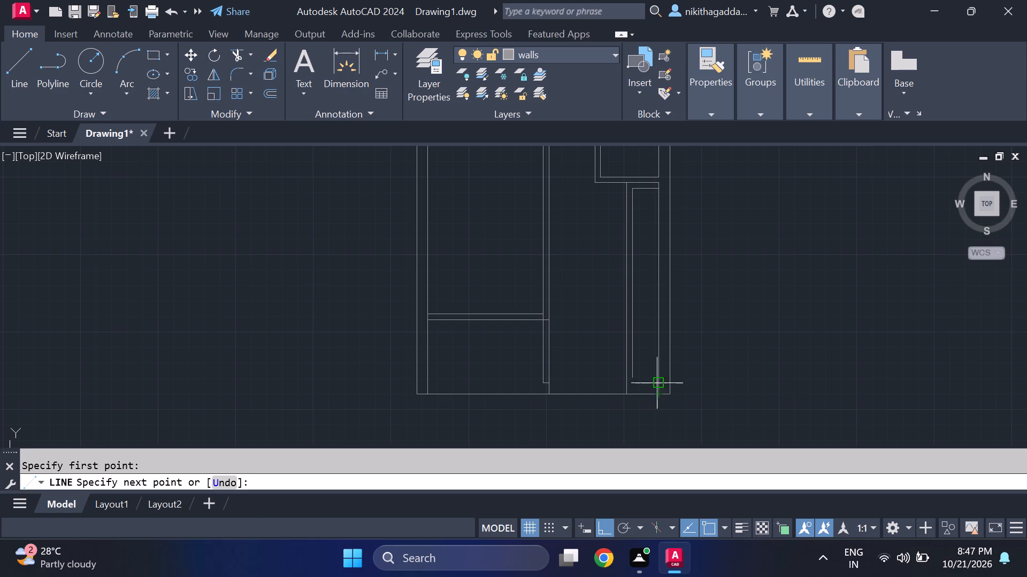
text(4.5")
key(Return)
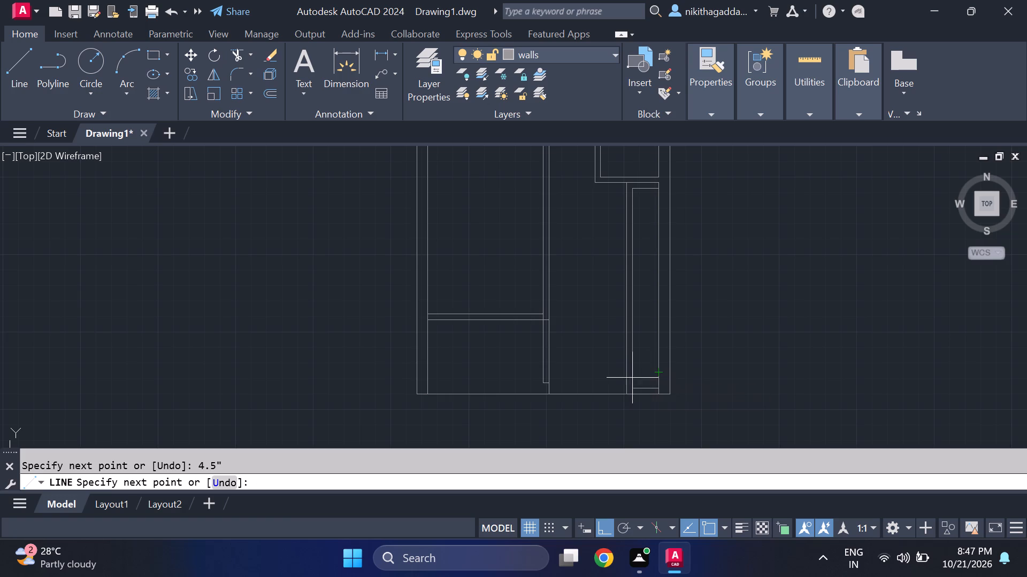
scroll(630, 383, up, 2)
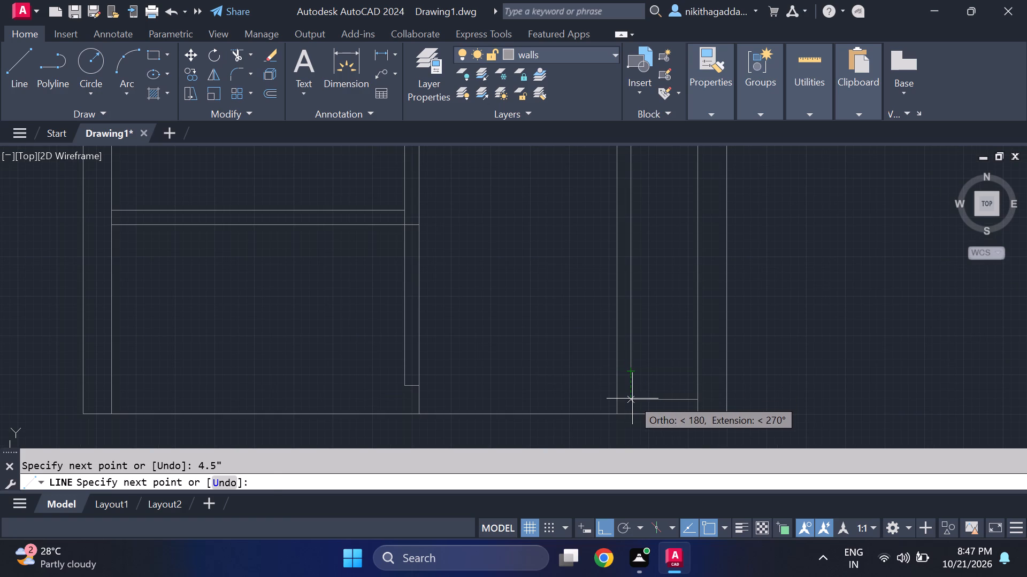
click(632, 399)
click(632, 375)
scroll(668, 334, down, 4)
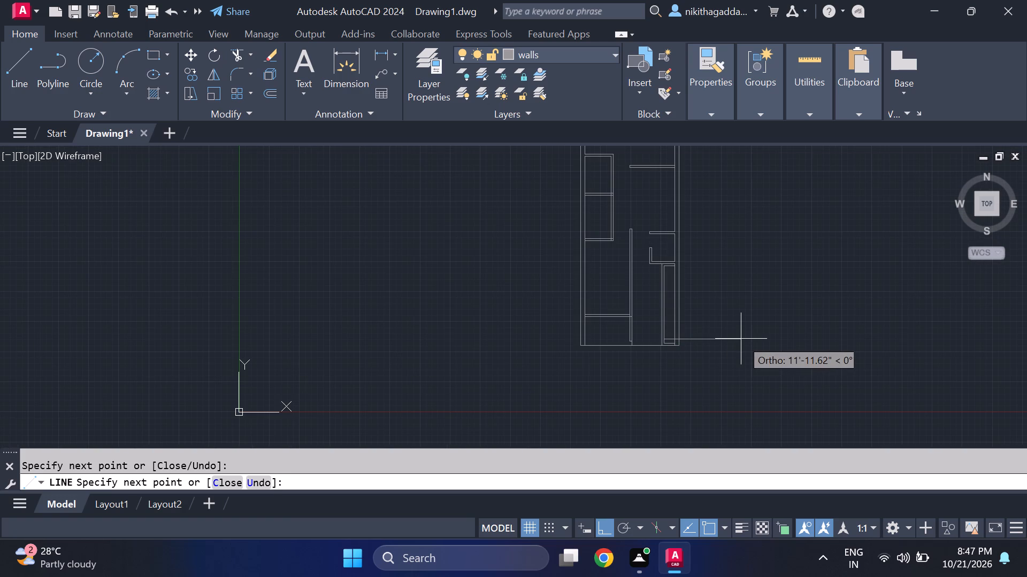
key(Escape)
Trim away the short horizontal line closing the central partition's lower end.
scroll(716, 333, up, 1)
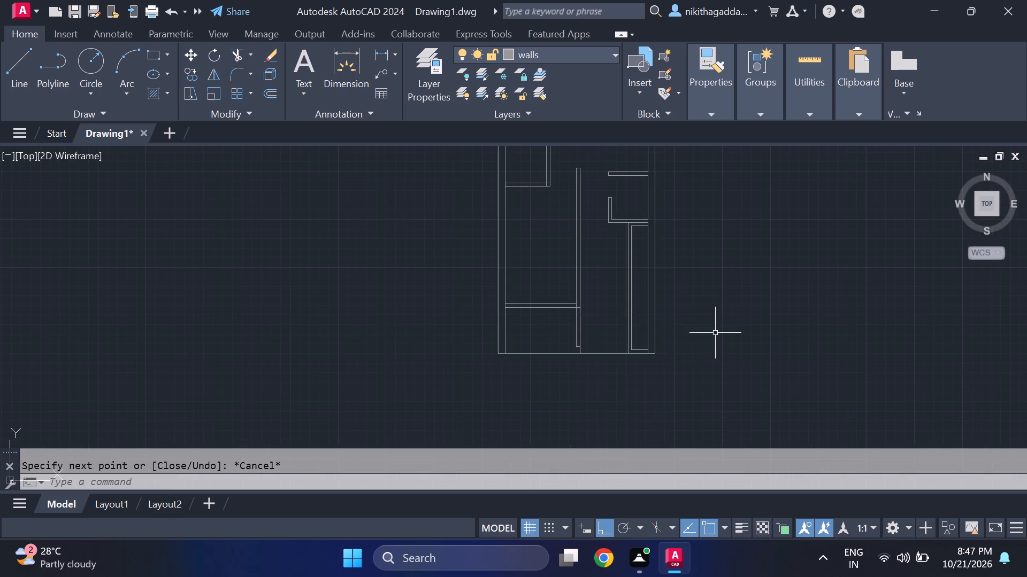
scroll(578, 386, up, 2)
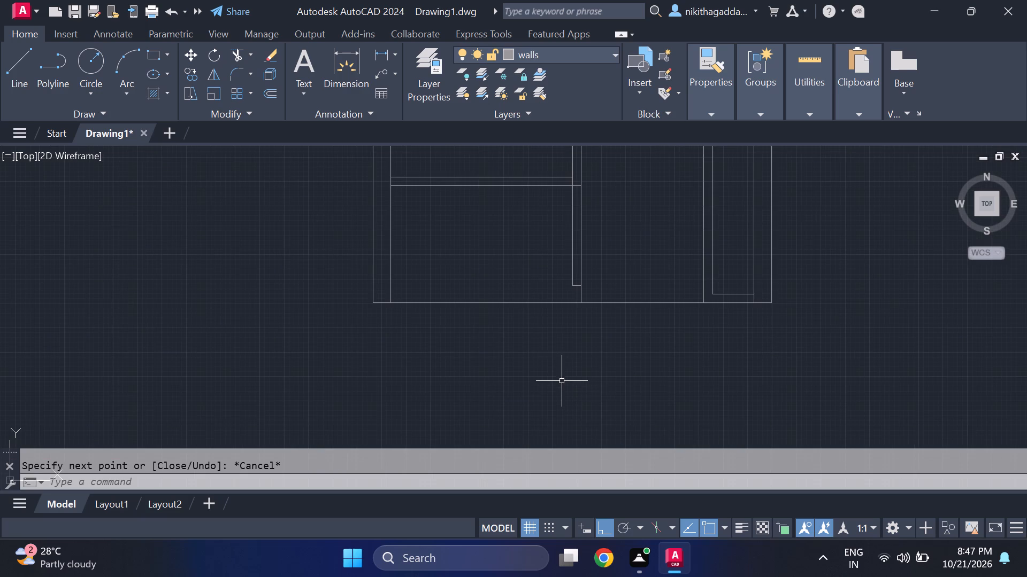
middle_drag(556, 336, 607, 394)
scroll(613, 379, down, 2)
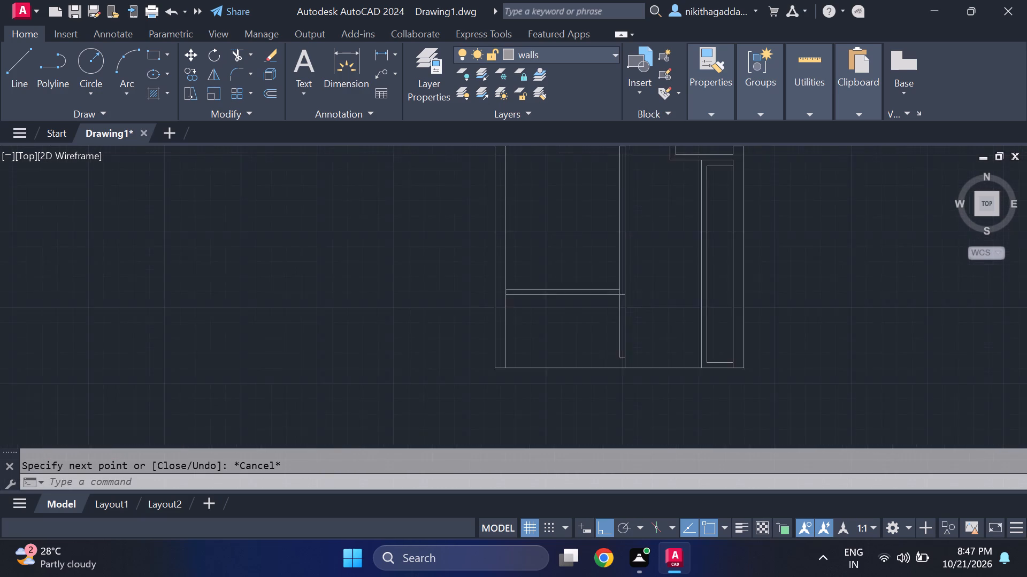
scroll(612, 373, up, 2)
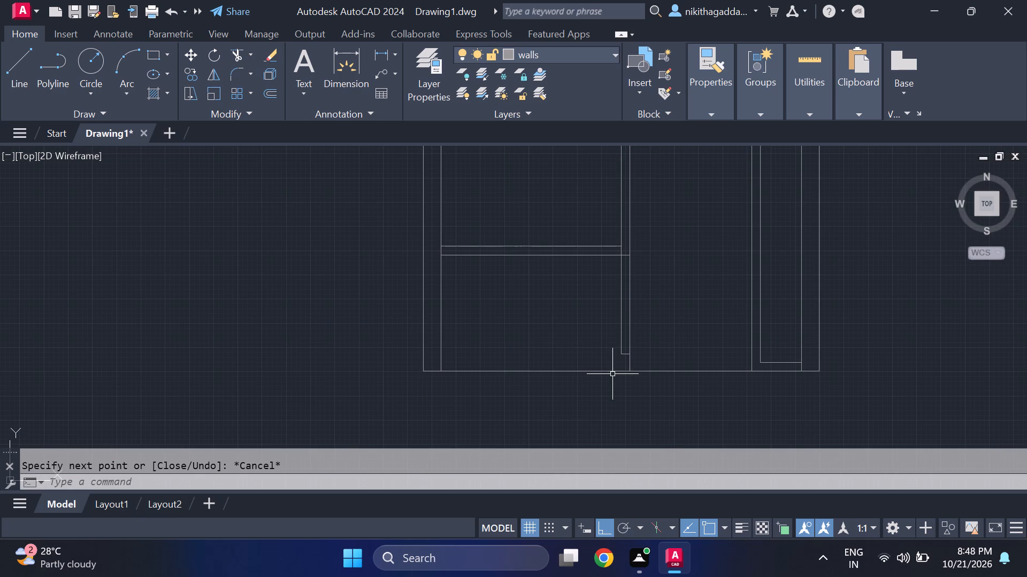
scroll(601, 371, down, 1)
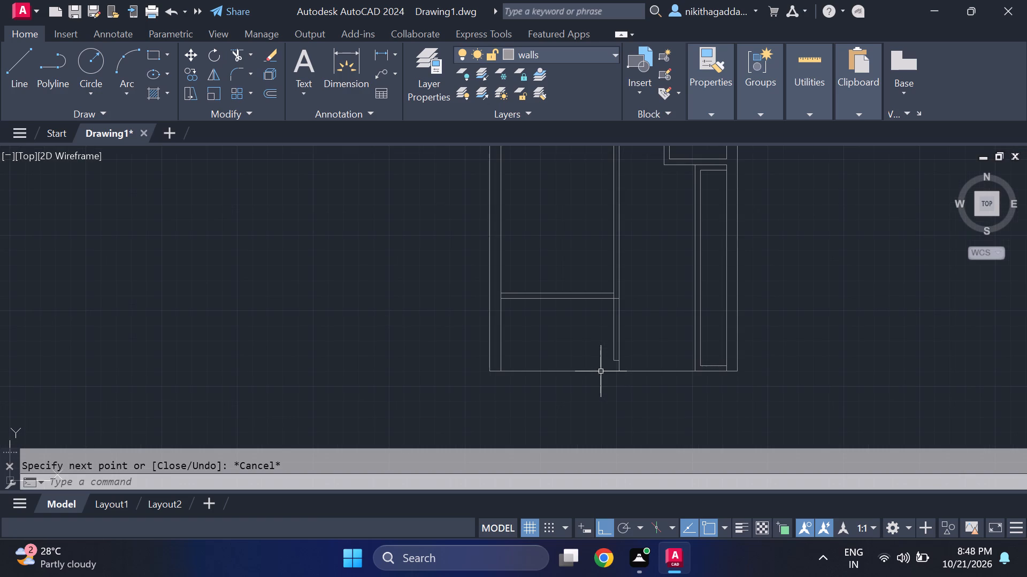
middle_drag(601, 371, 613, 401)
scroll(582, 371, up, 1)
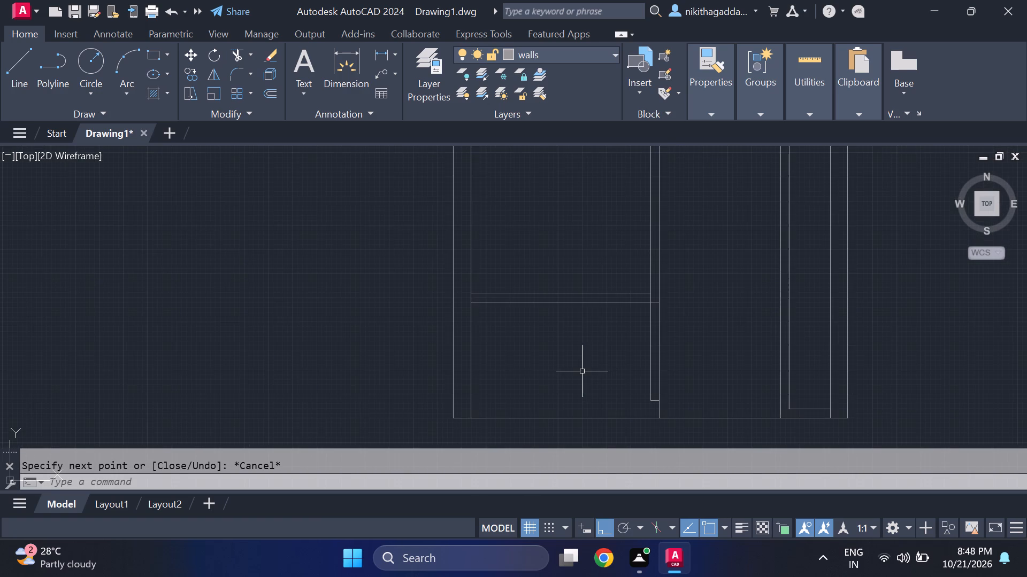
middle_drag(582, 371, 522, 364)
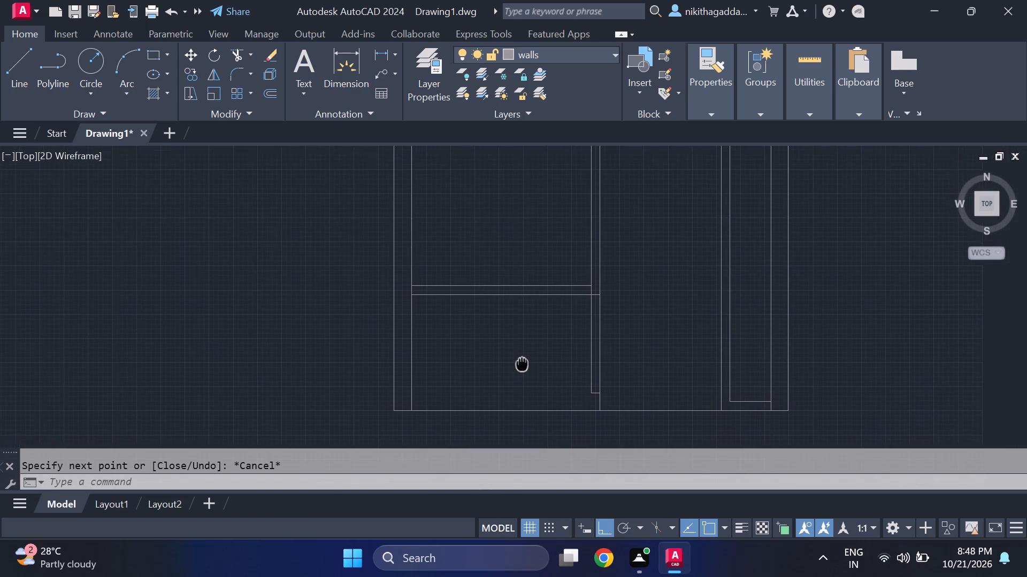
middle_drag(522, 364, 509, 367)
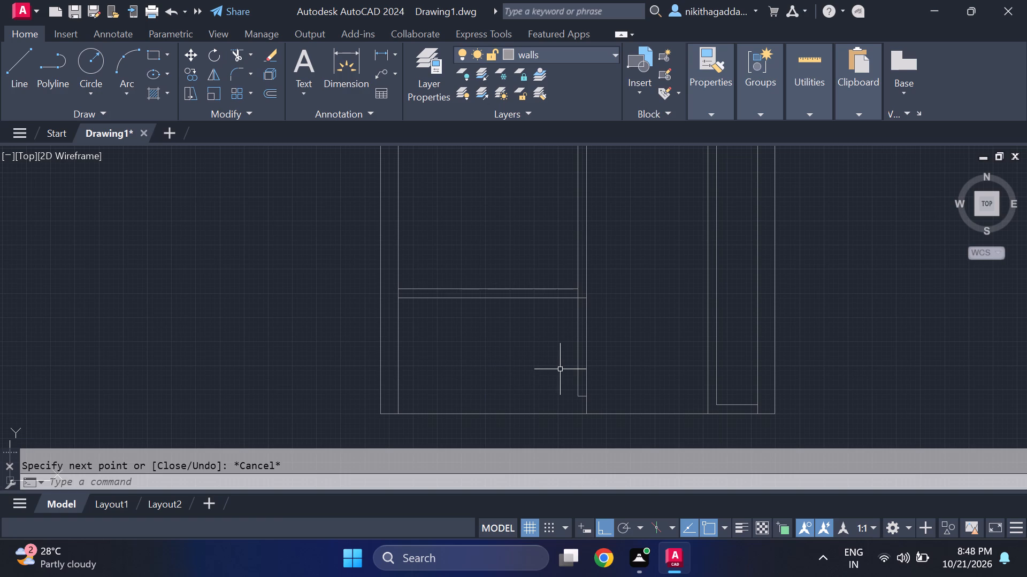
text(tr)
key(Return)
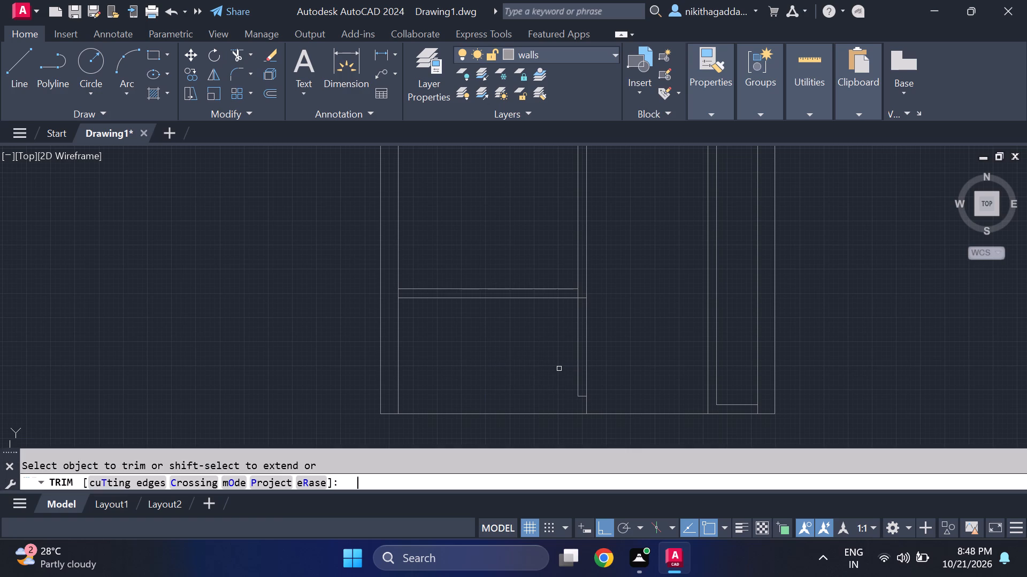
scroll(589, 396, up, 2)
click(569, 399)
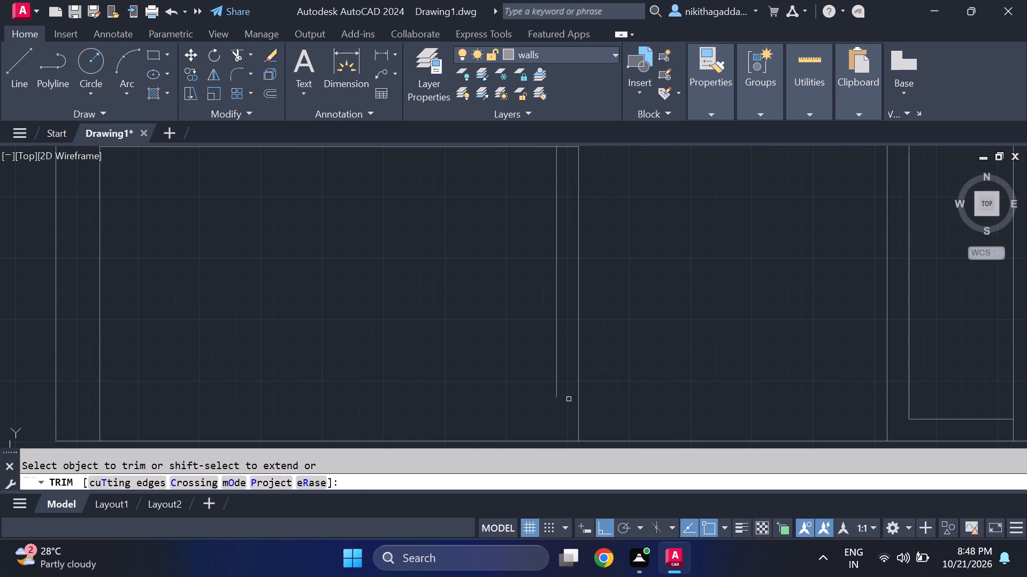
scroll(565, 399, down, 4)
key(Escape)
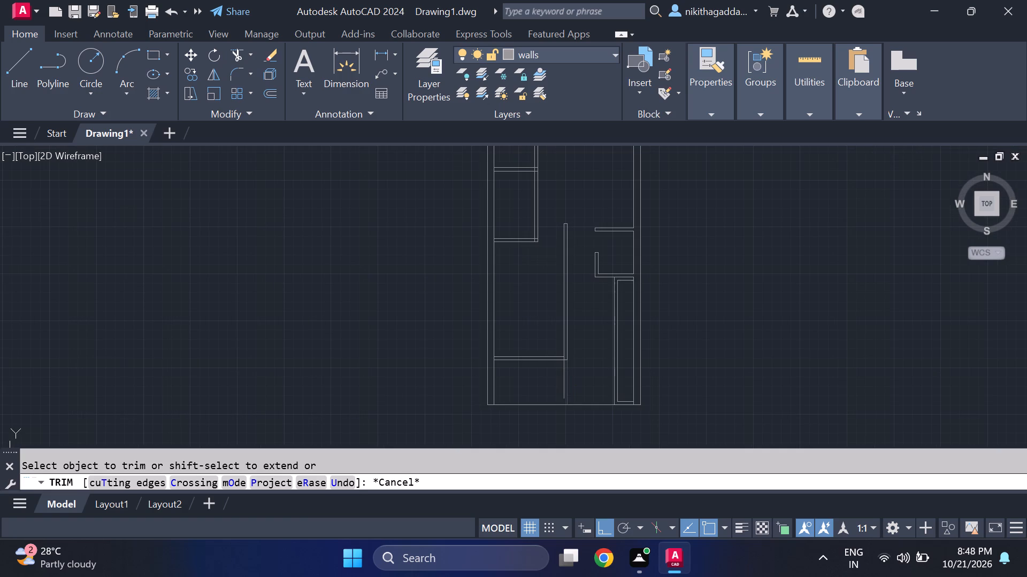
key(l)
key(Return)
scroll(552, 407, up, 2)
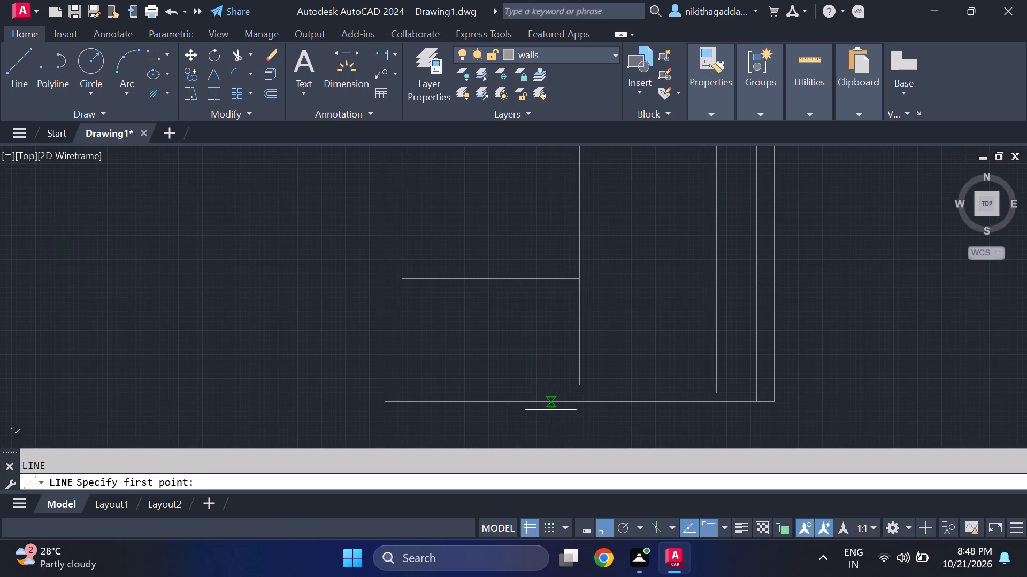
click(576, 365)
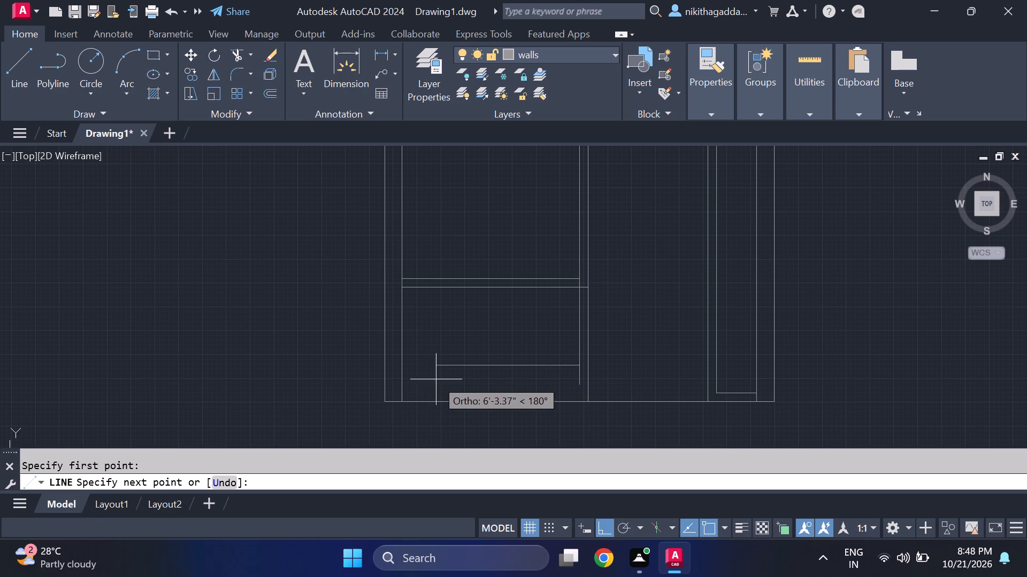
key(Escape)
Draw a three-sided outline about 7' wide and 3.5' high in the lower-left room, starting and ending on the central partition's left line.
key(space)
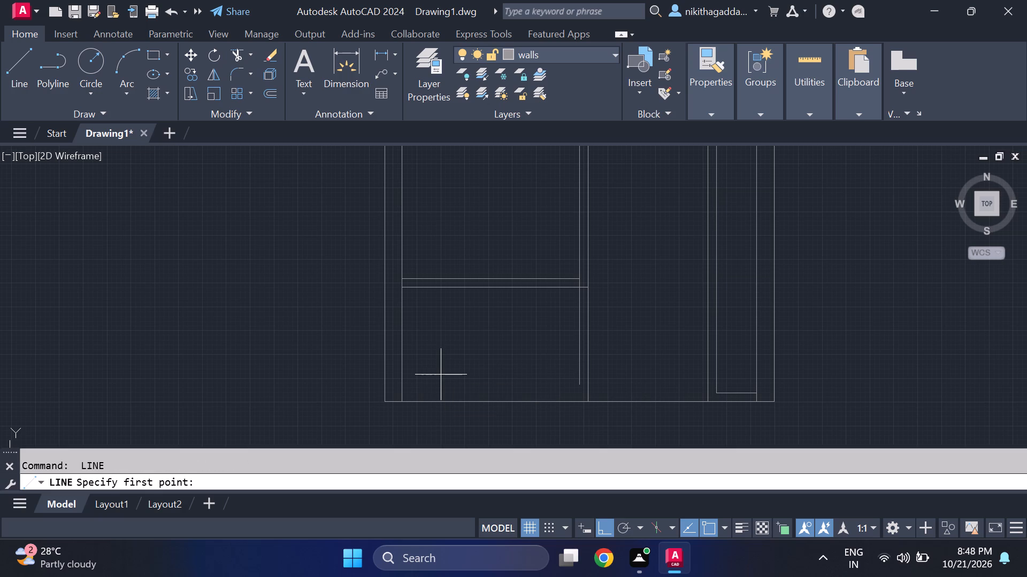
click(578, 375)
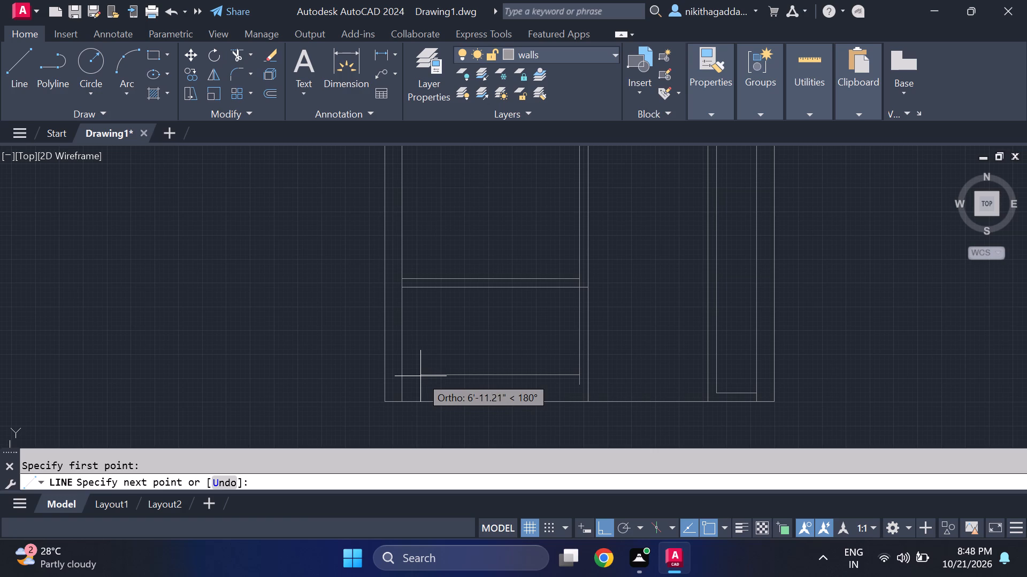
click(413, 376)
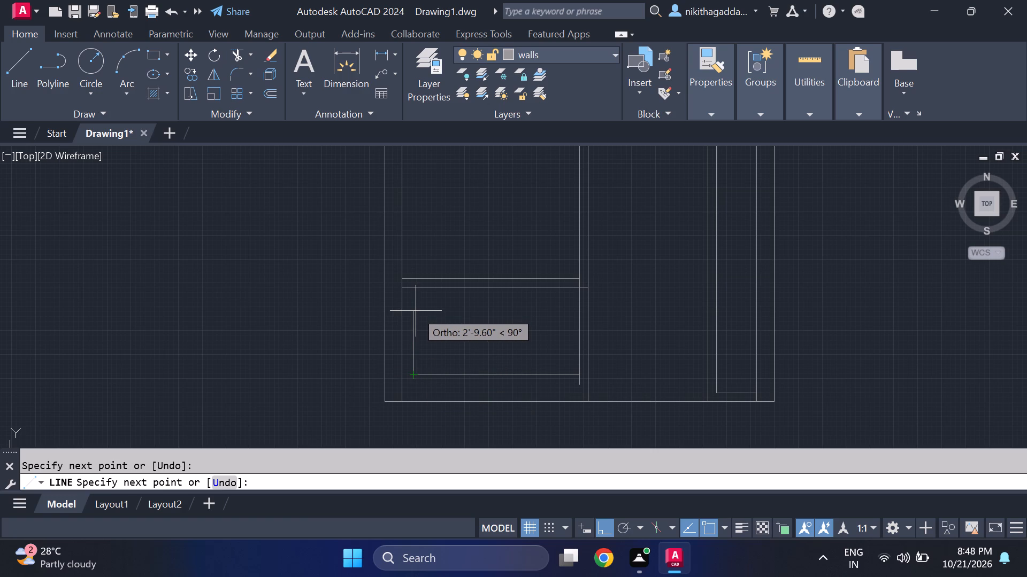
scroll(415, 308, up, 2)
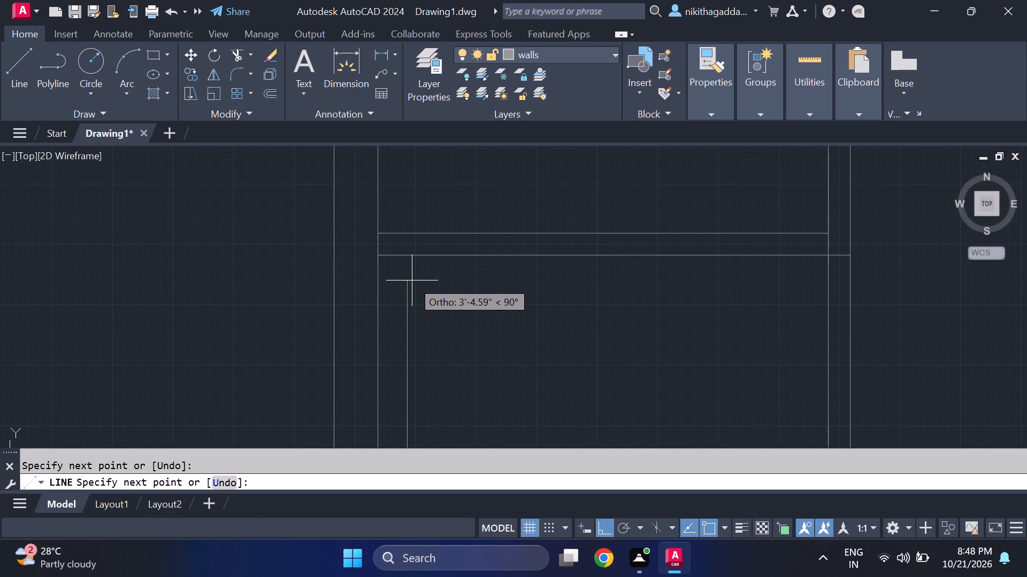
click(412, 274)
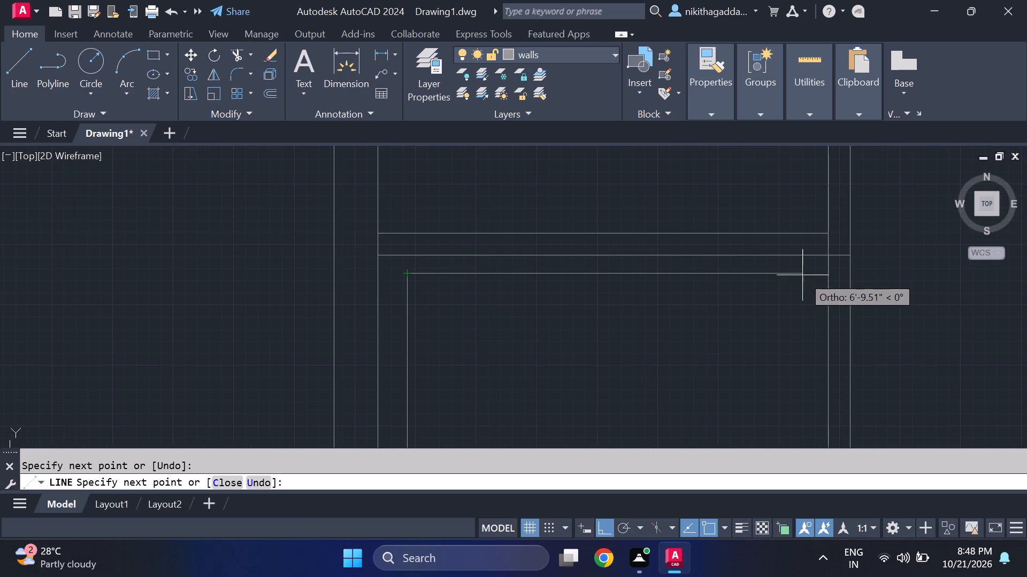
middle_drag(809, 280, 702, 279)
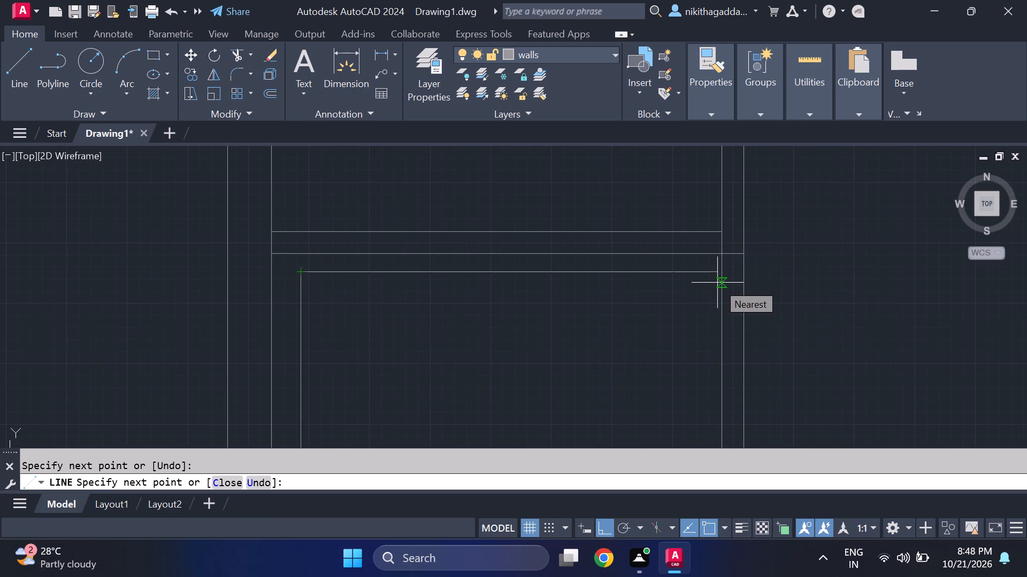
scroll(717, 283, down, 3)
scroll(717, 283, up, 3)
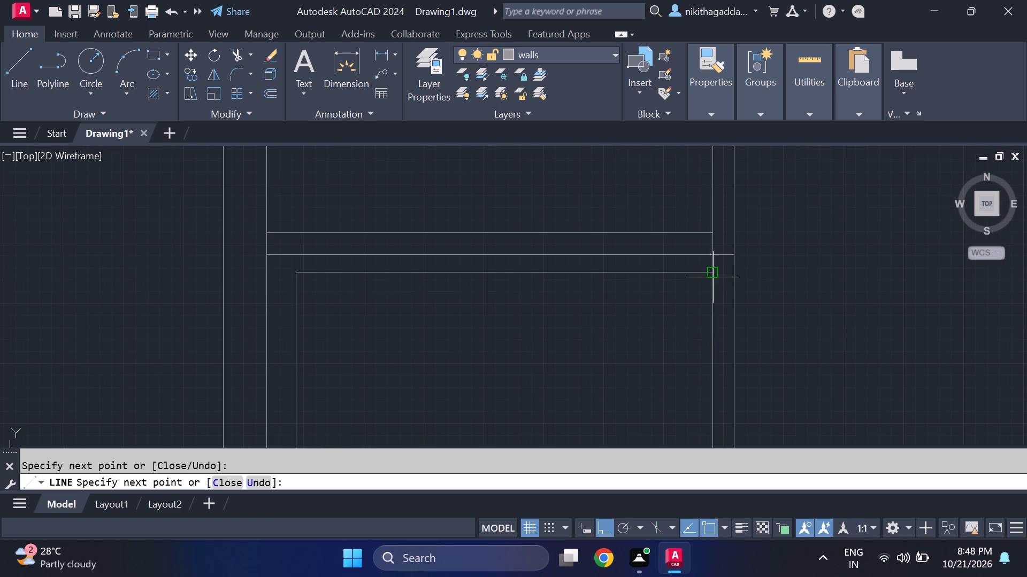
click(713, 277)
scroll(773, 275, down, 5)
key(Escape)
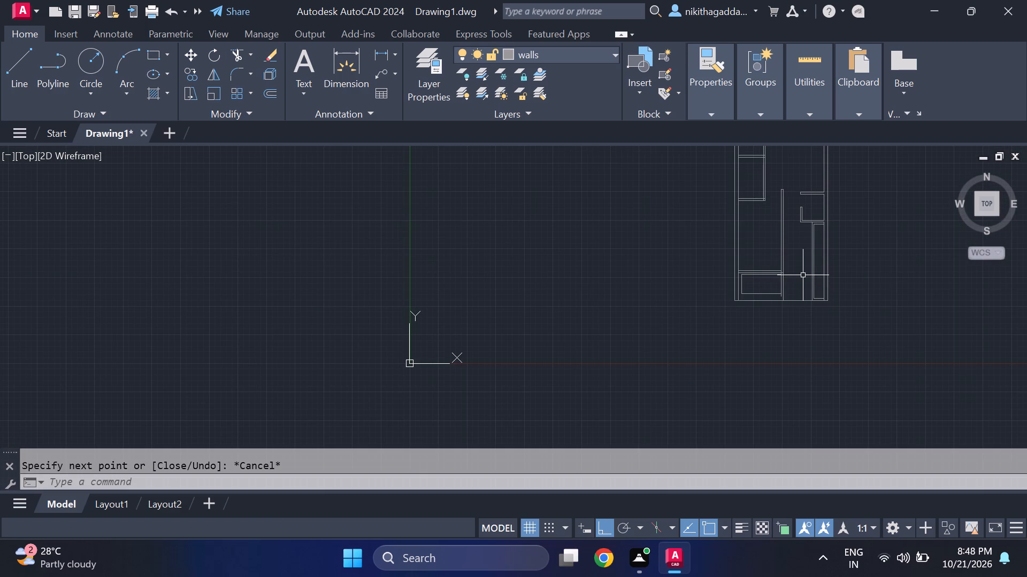
Trim the central partition's left line where it projects below the new outline.
scroll(788, 313, up, 2)
middle_drag(767, 270, 701, 340)
scroll(769, 274, up, 1)
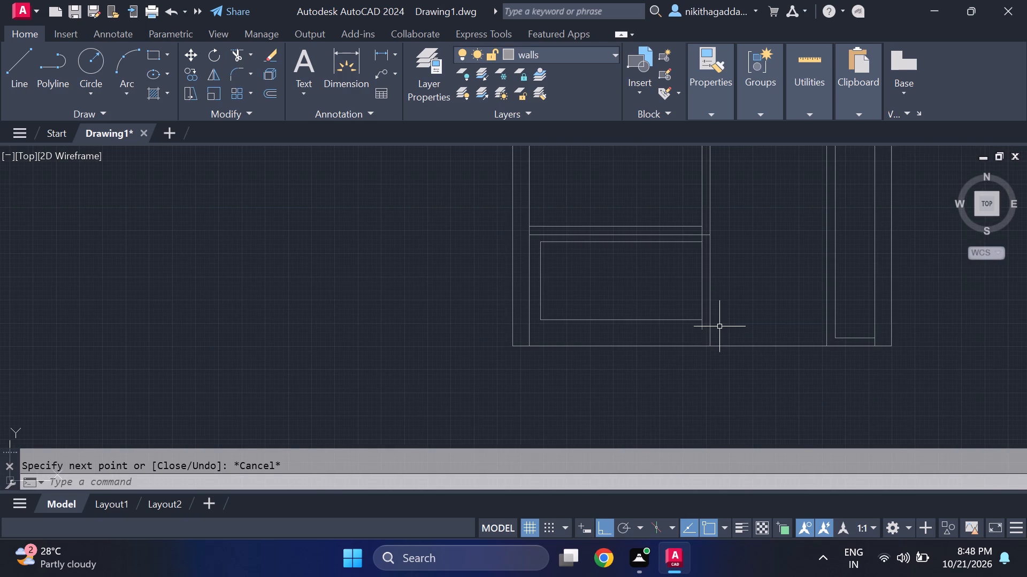
text(tr)
key(Return)
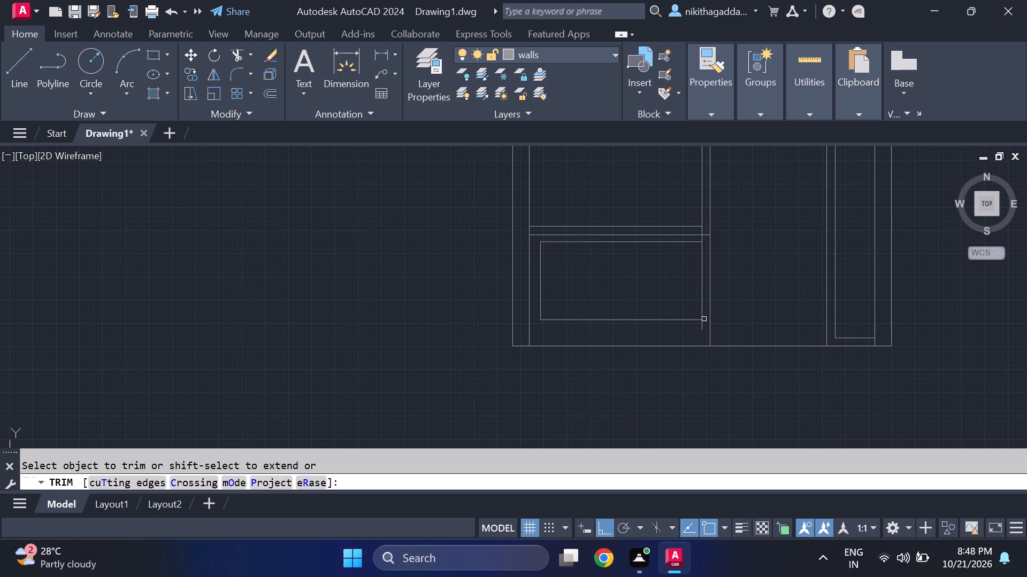
click(703, 326)
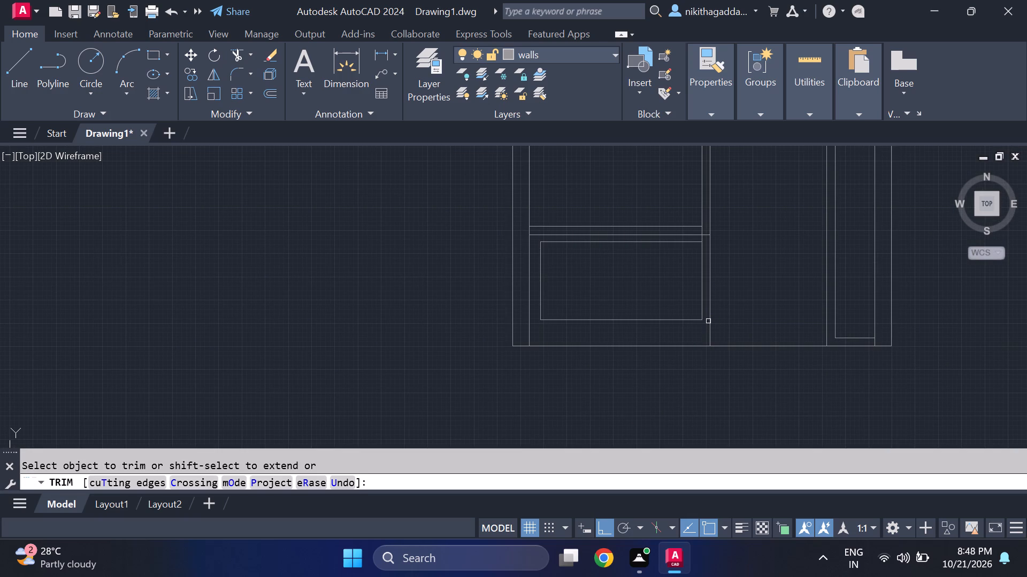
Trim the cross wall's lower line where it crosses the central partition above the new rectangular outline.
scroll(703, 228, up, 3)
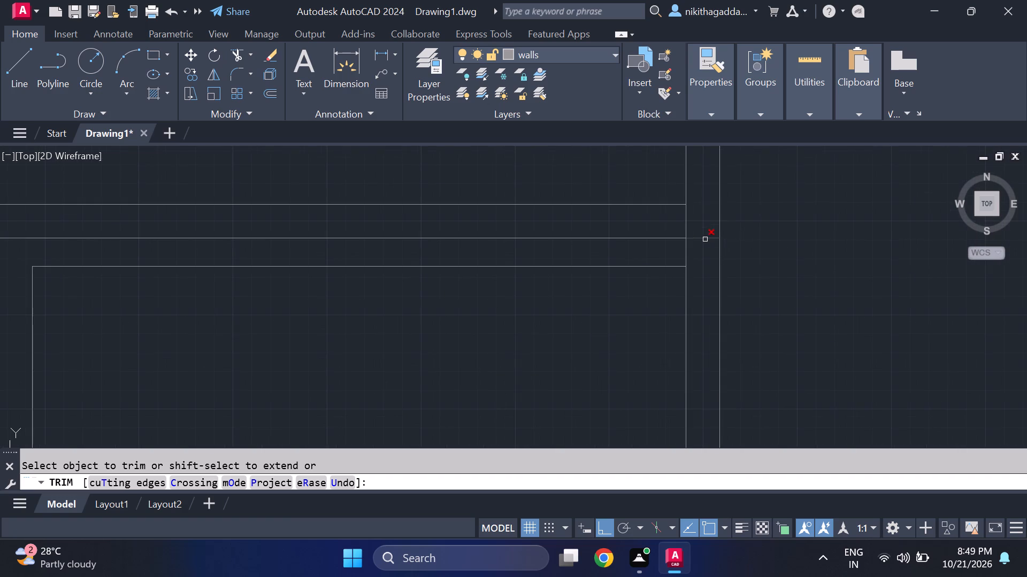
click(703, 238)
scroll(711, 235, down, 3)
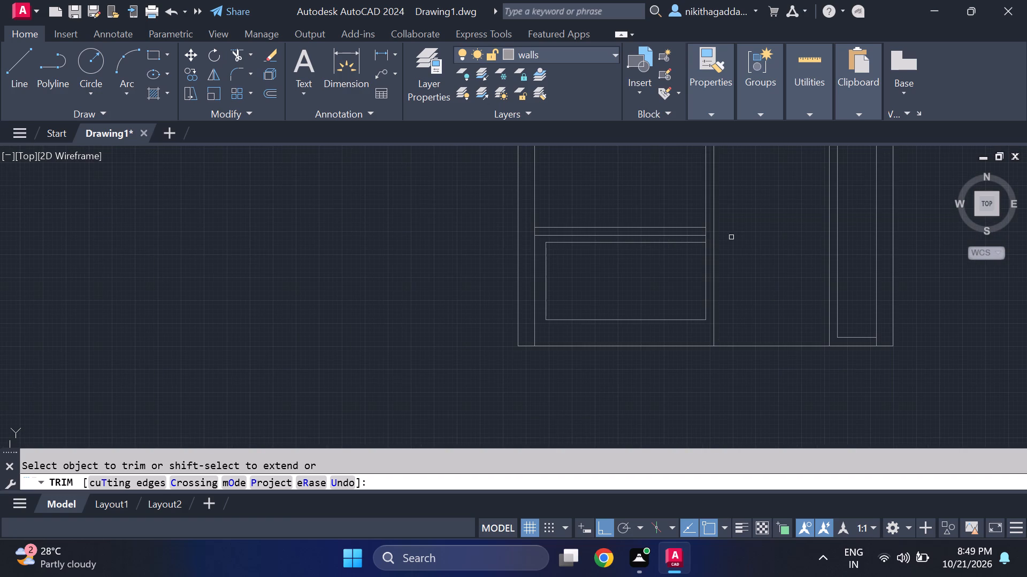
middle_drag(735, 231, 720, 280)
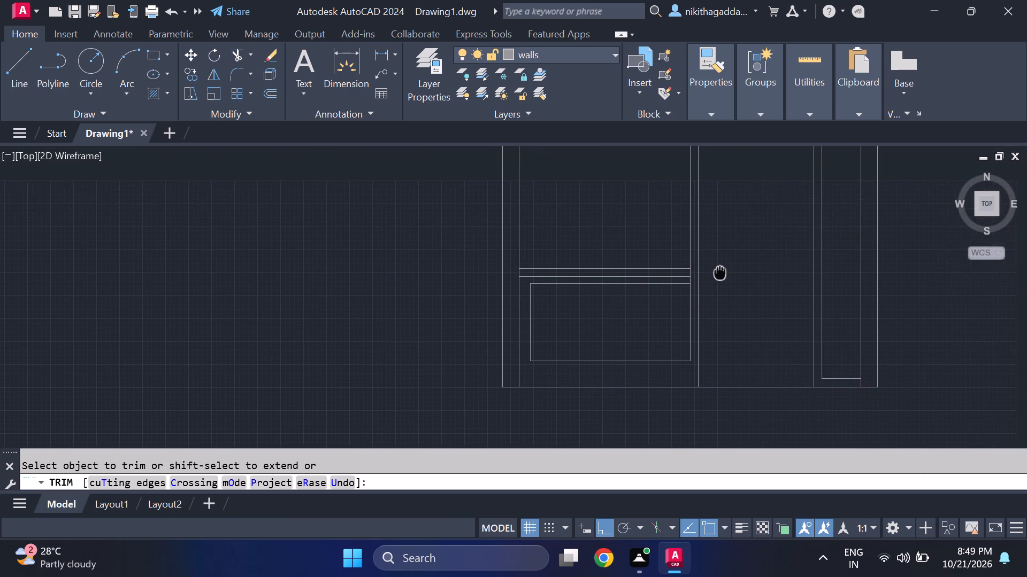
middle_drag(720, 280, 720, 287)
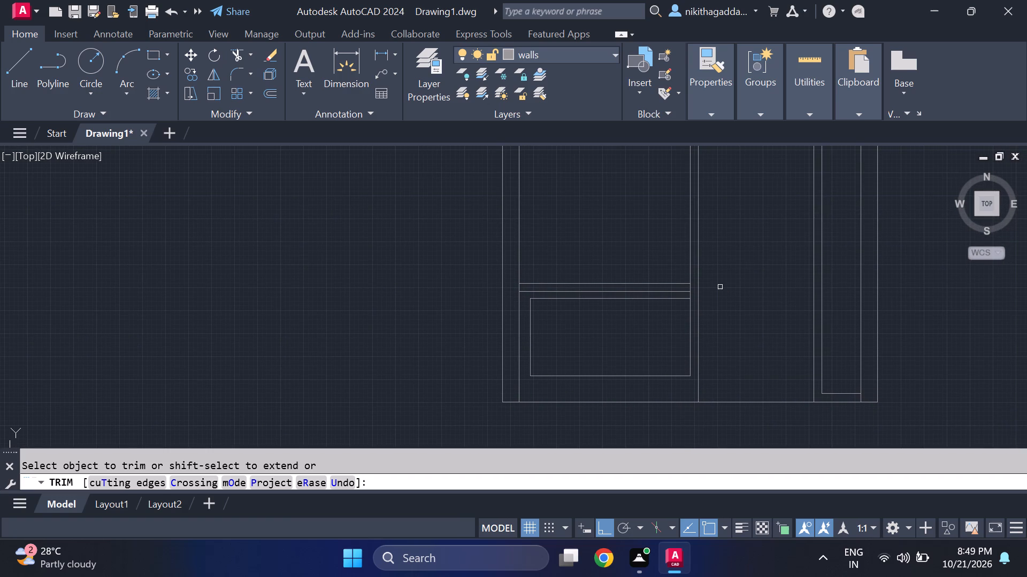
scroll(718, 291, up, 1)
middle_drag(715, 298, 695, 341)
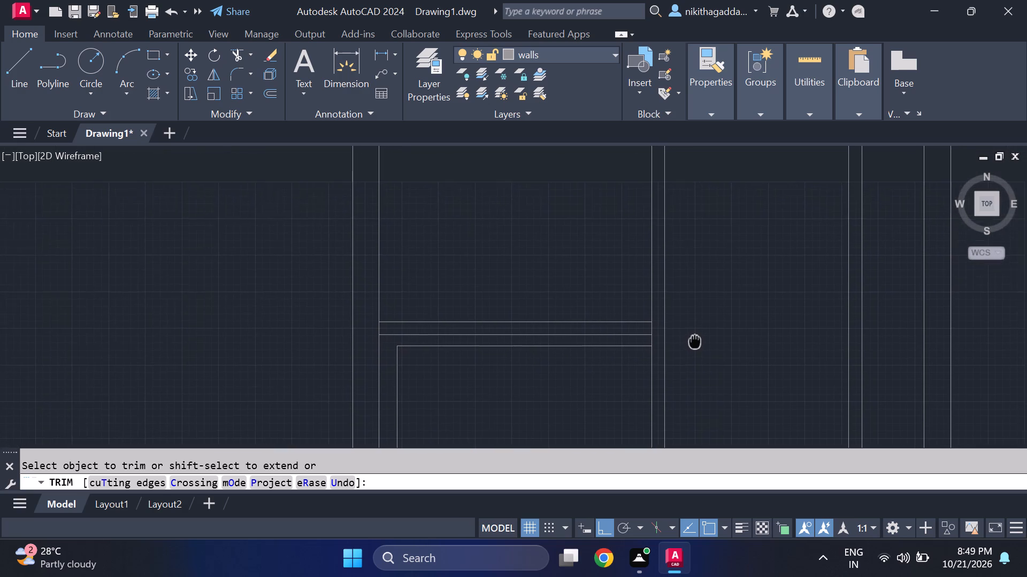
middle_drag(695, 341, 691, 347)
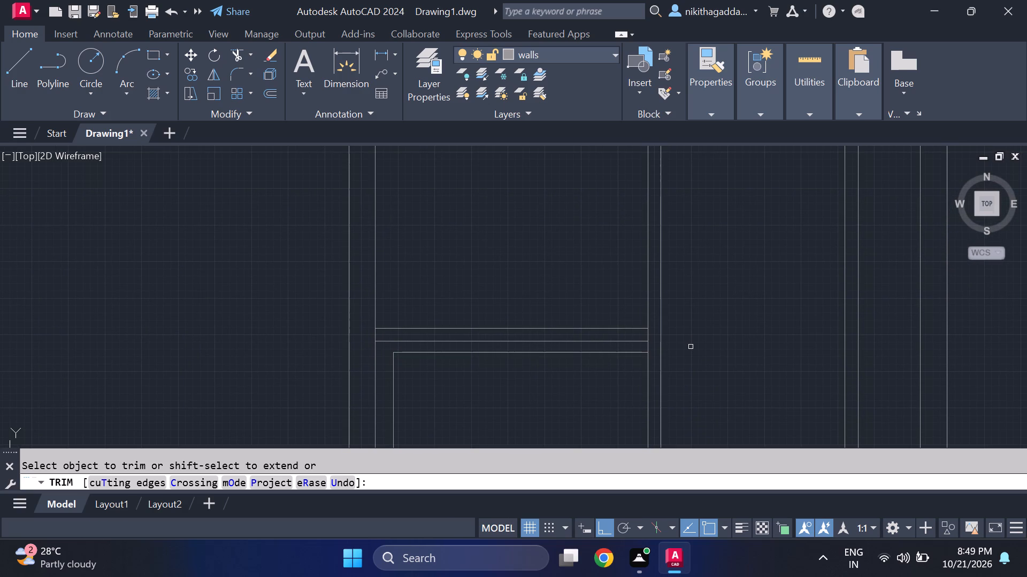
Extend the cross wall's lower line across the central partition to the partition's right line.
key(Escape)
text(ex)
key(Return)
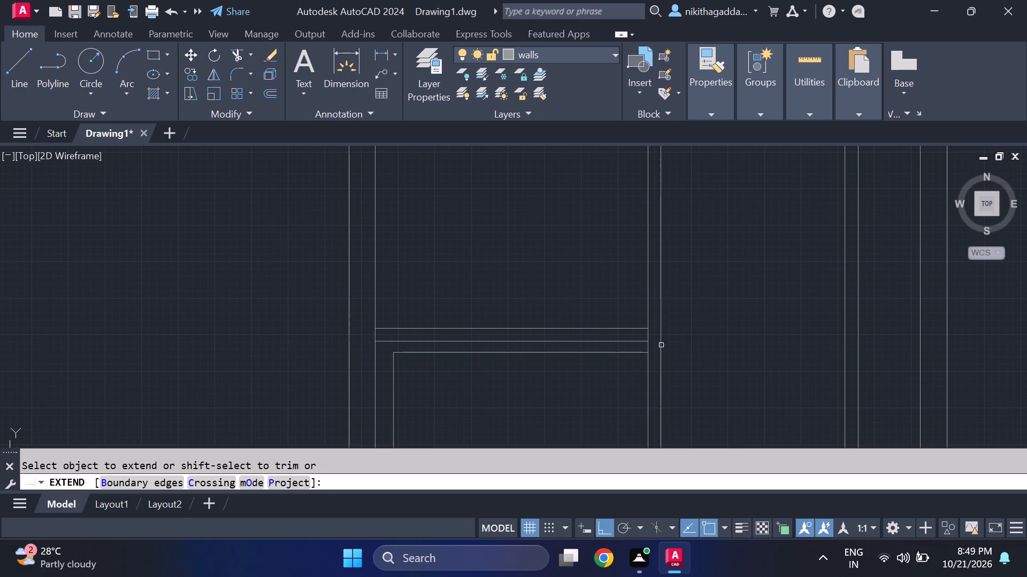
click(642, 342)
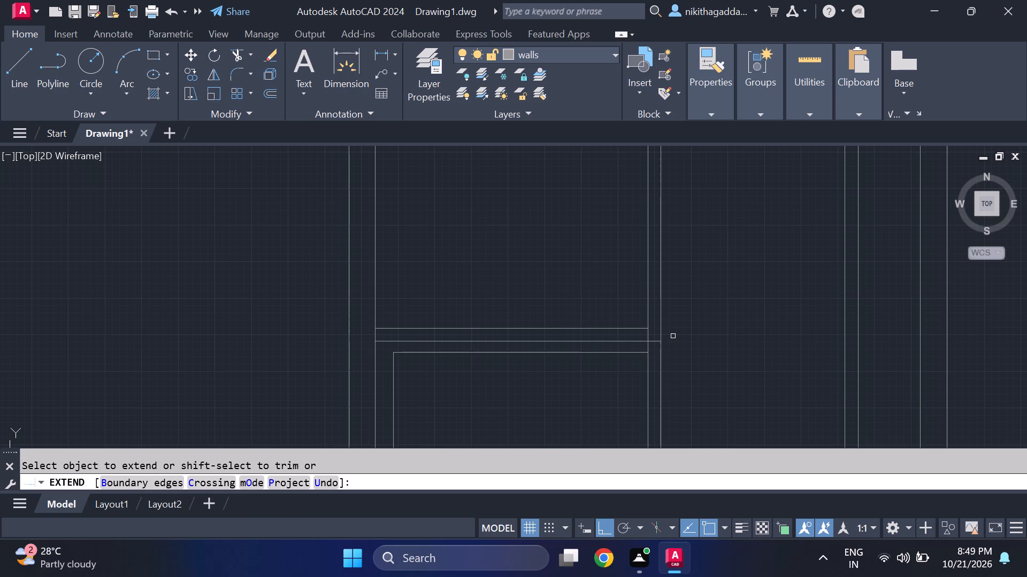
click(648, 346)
Trim the central partition's left line between cross wall and outline, and the left wall's inner line between the cross wall's two lines.
key(Escape)
text(tr)
key(Return)
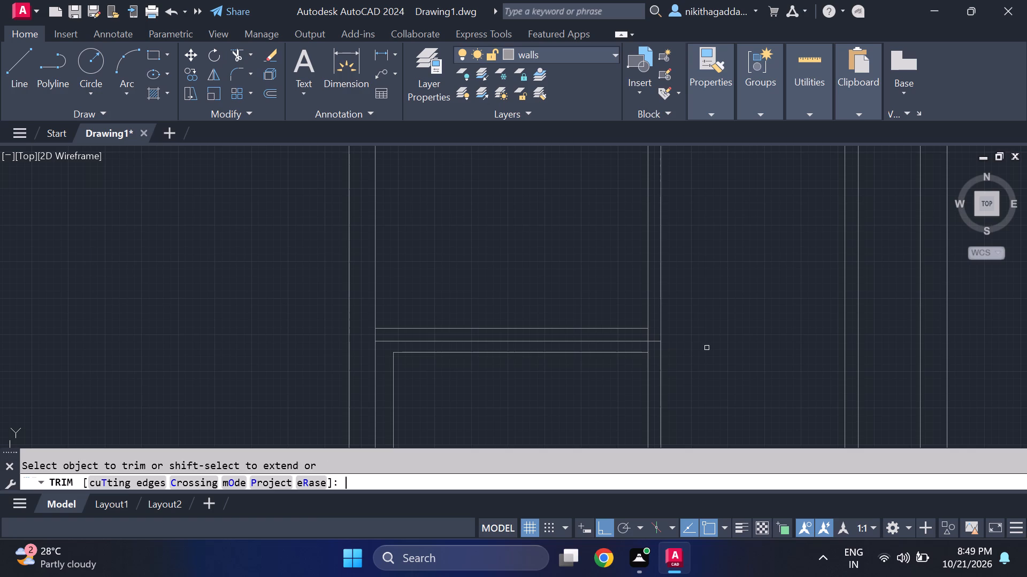
click(648, 348)
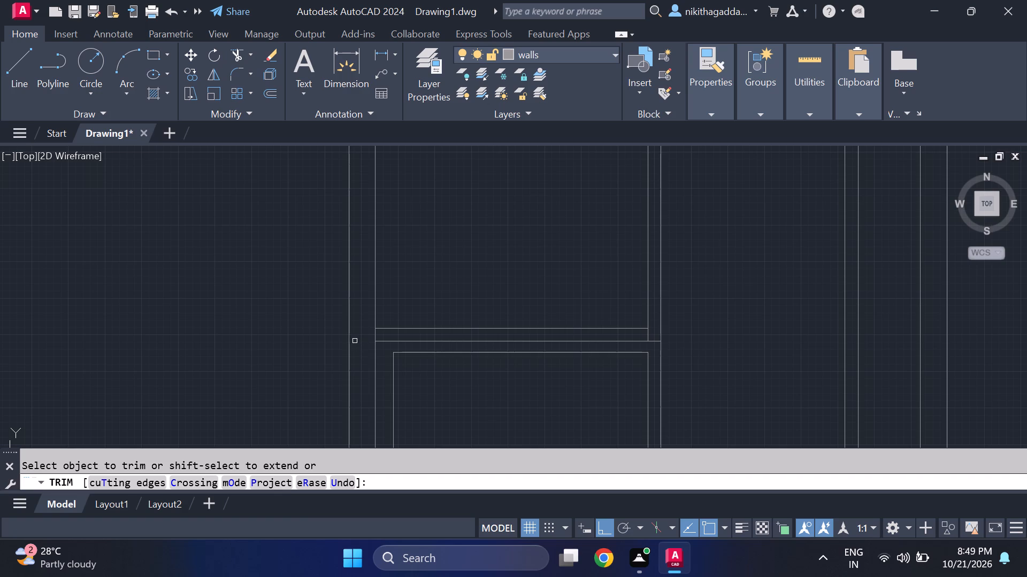
click(374, 335)
scroll(440, 336, down, 3)
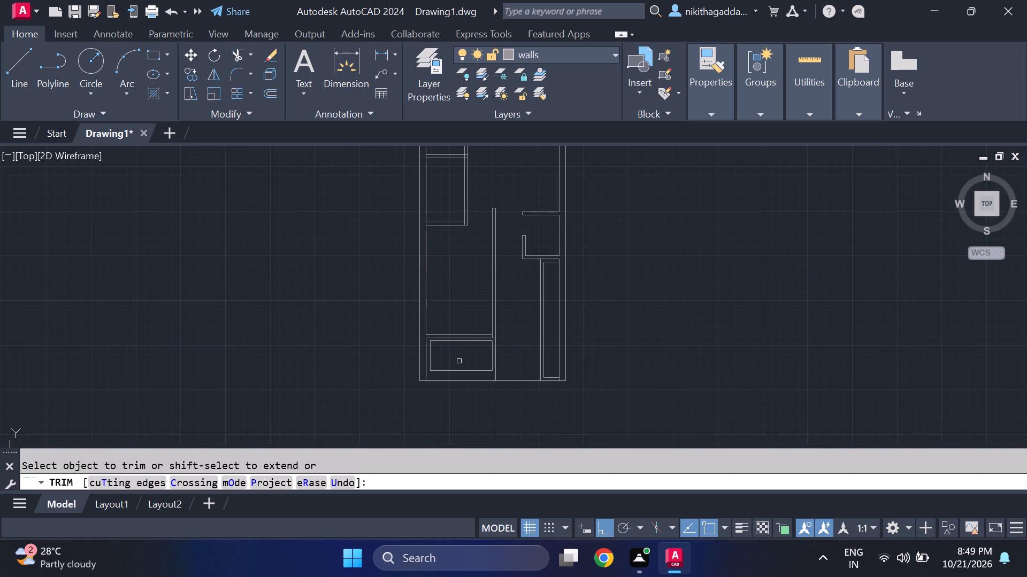
scroll(455, 359, up, 2)
scroll(463, 361, down, 2)
key(Escape)
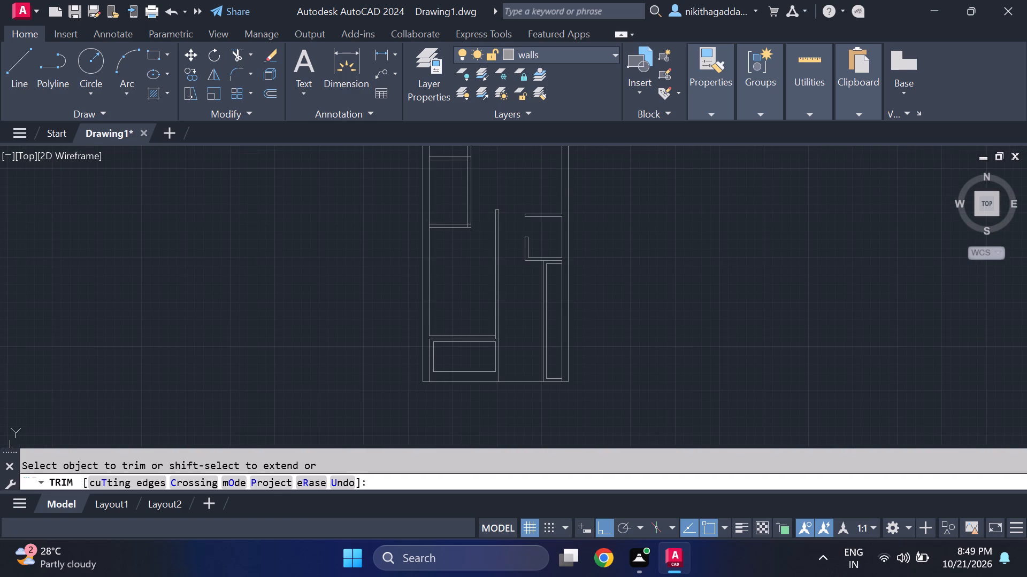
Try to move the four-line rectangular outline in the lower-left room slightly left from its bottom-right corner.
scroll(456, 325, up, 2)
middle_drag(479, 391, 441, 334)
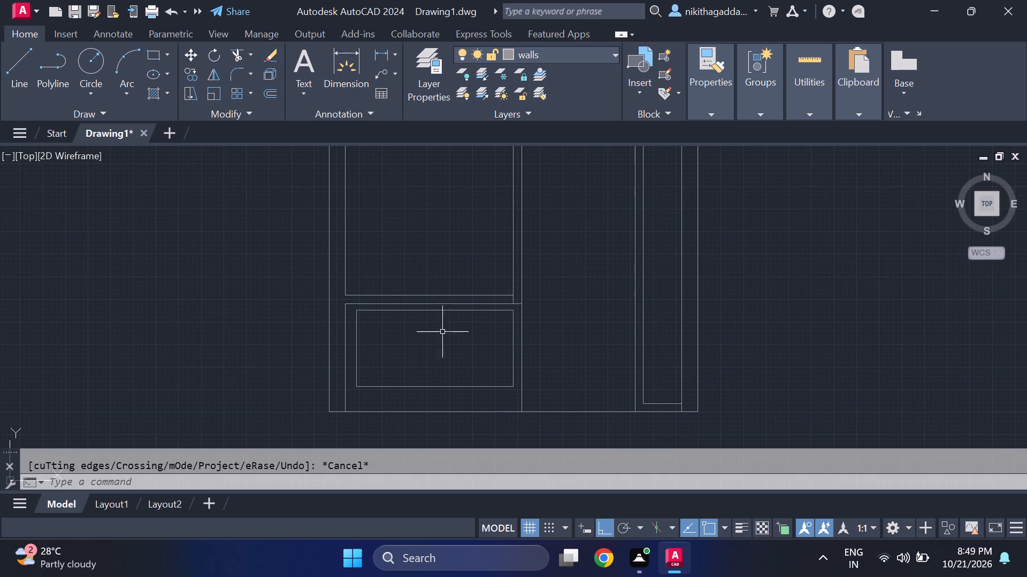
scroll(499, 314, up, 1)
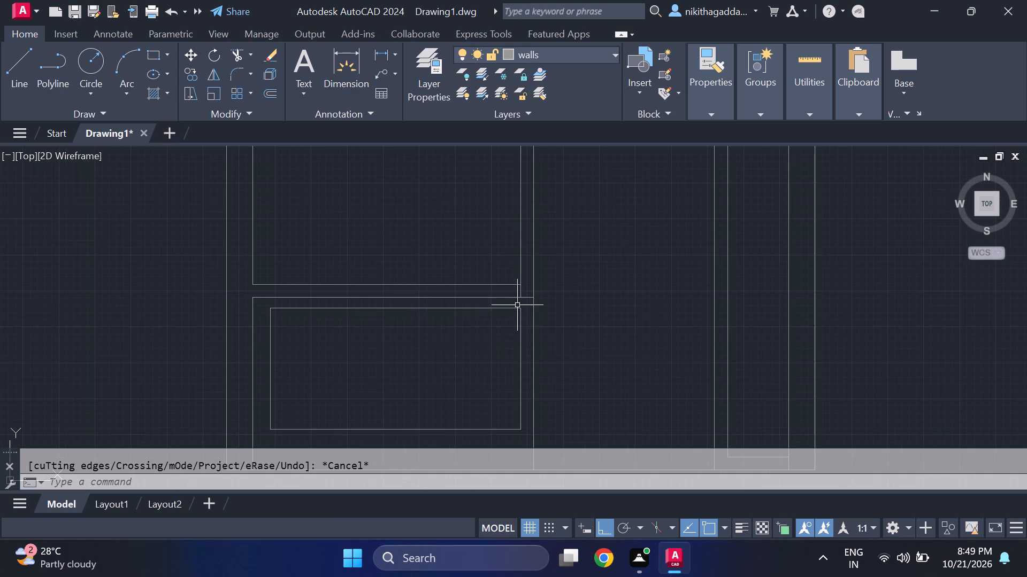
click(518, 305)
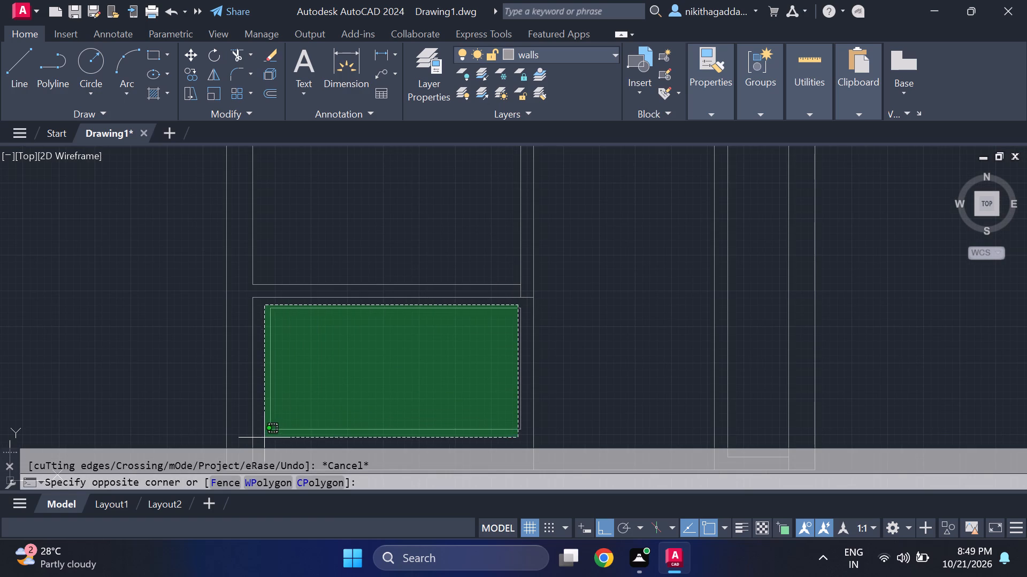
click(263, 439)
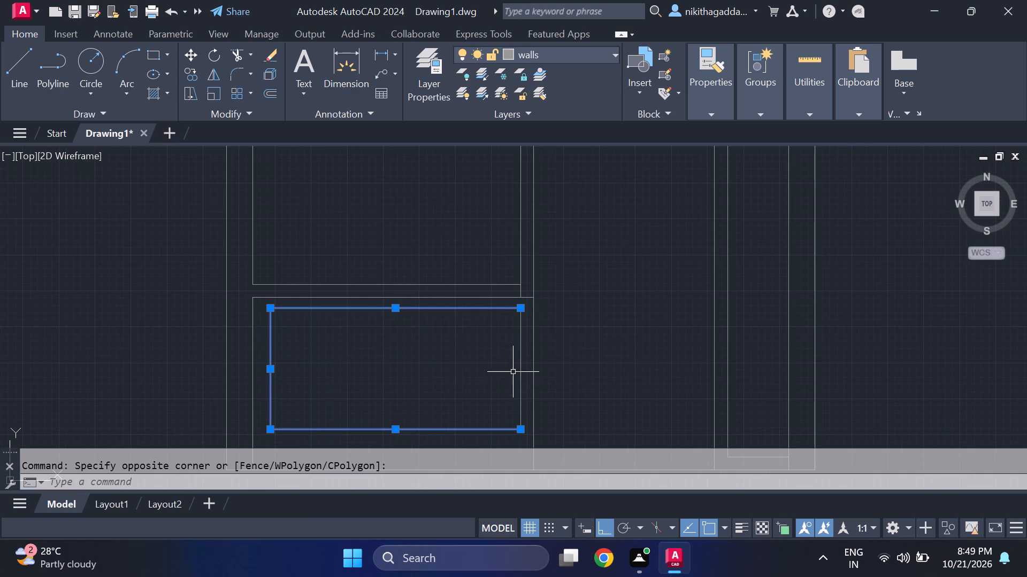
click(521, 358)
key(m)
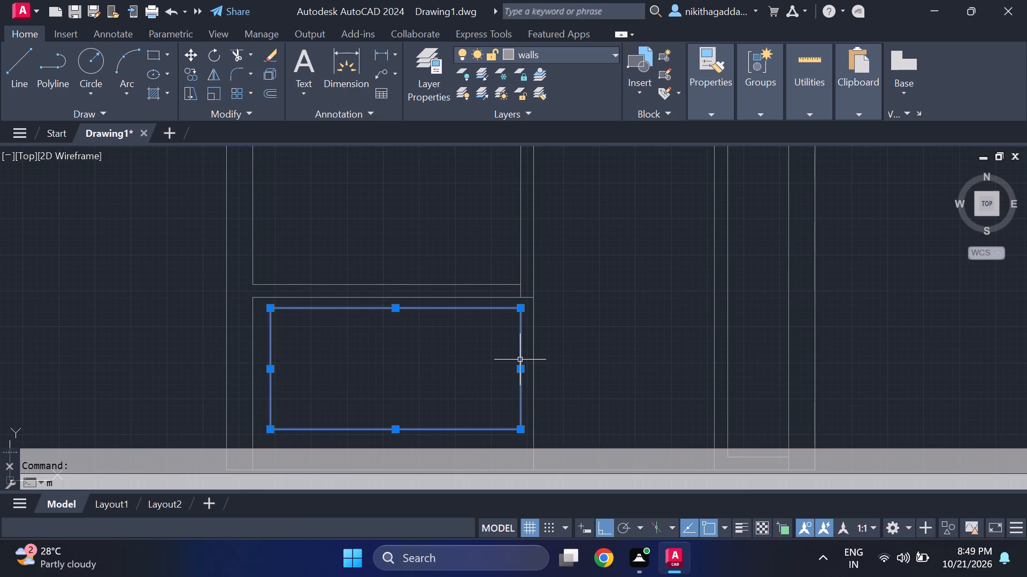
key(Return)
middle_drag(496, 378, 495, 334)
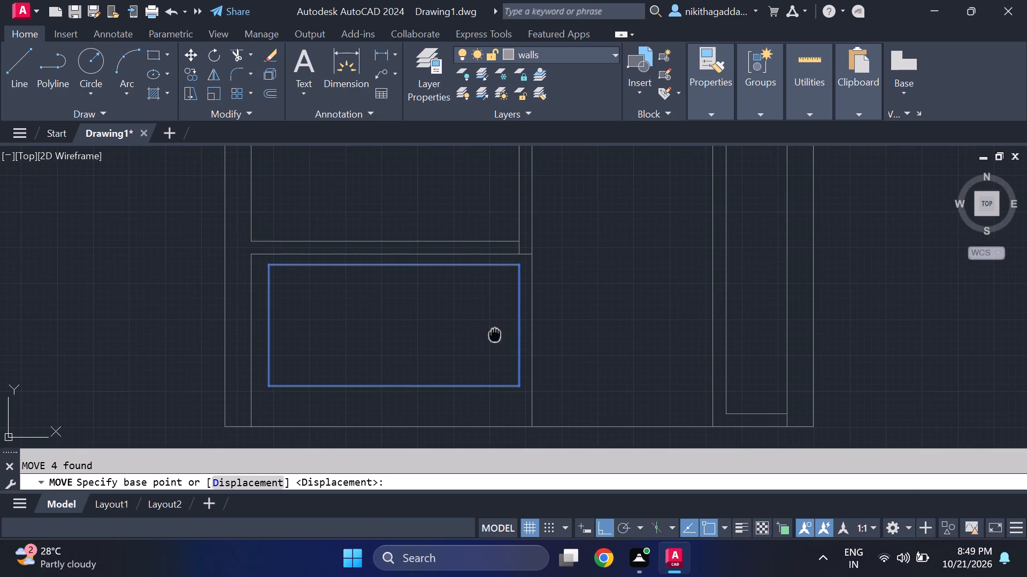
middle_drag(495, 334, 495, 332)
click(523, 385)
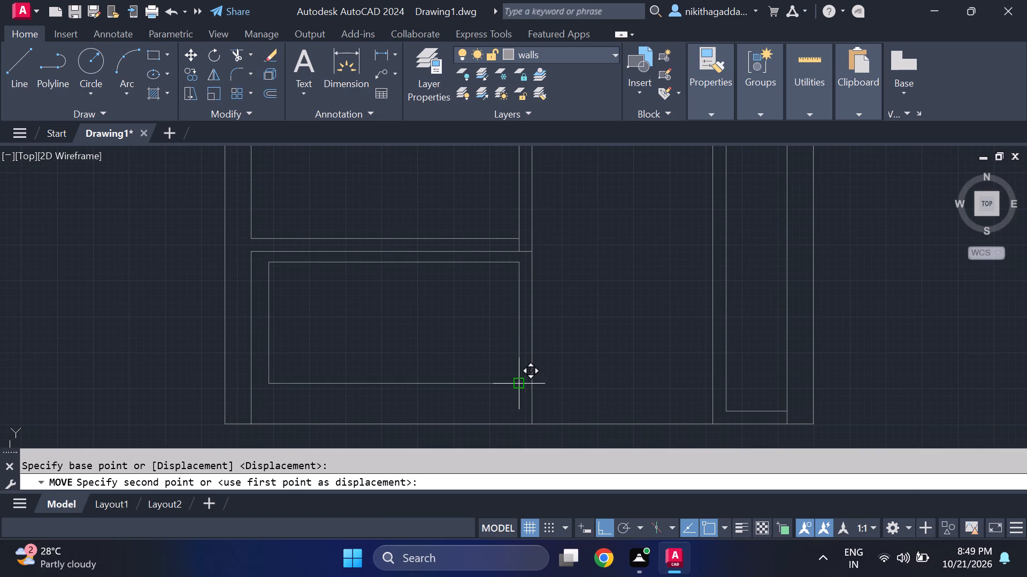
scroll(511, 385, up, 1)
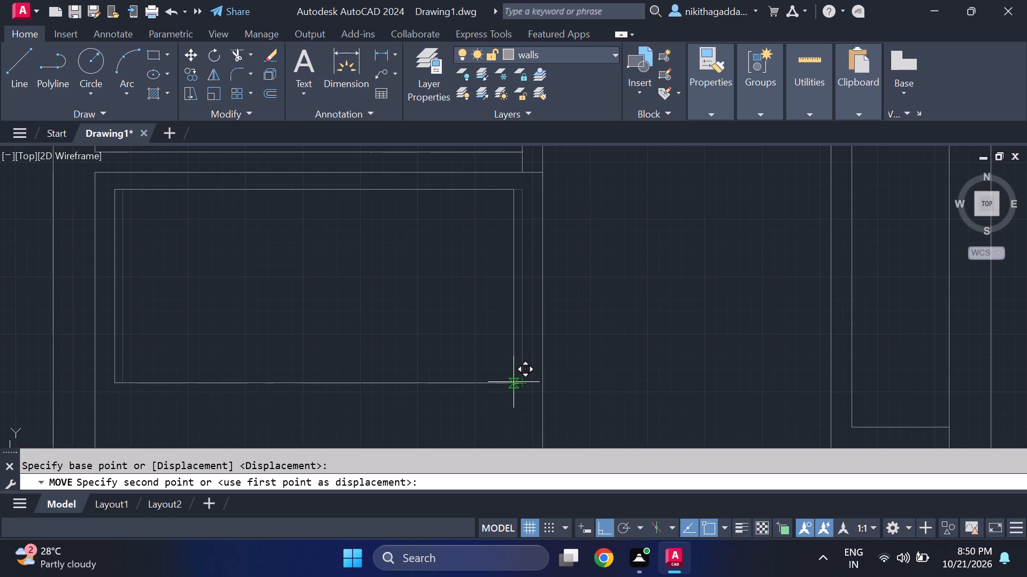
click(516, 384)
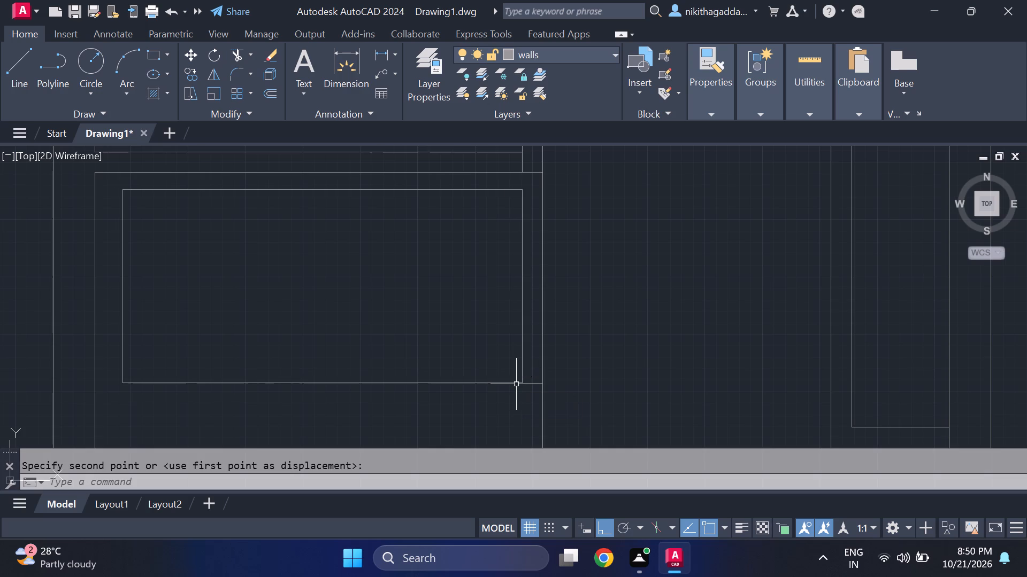
Move the four-line rectangular outline in the lower-left room about 1.1" to the left, using its bottom-right corner as base point.
scroll(551, 342, down, 4)
scroll(550, 323, up, 2)
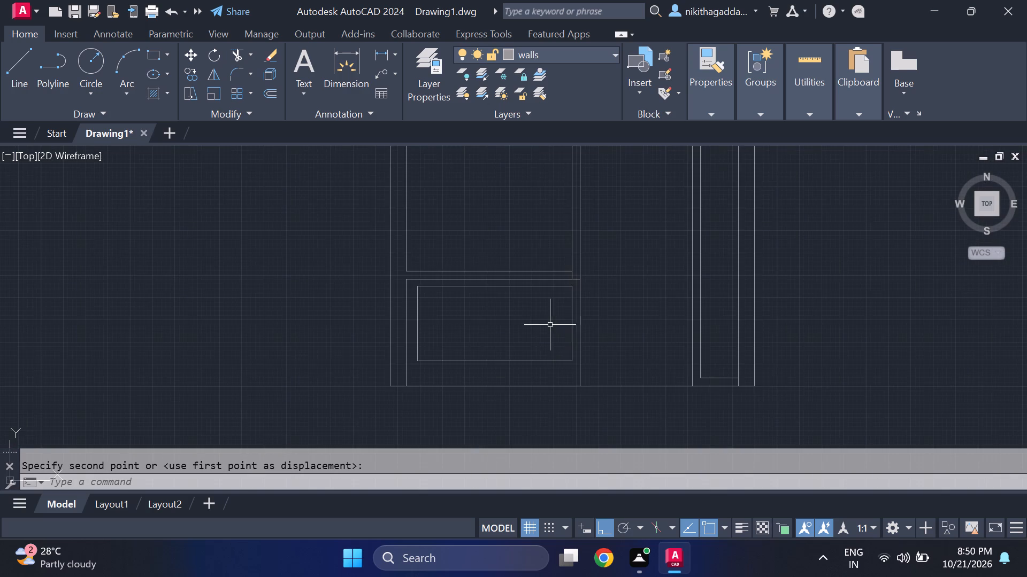
scroll(558, 308, up, 2)
click(594, 247)
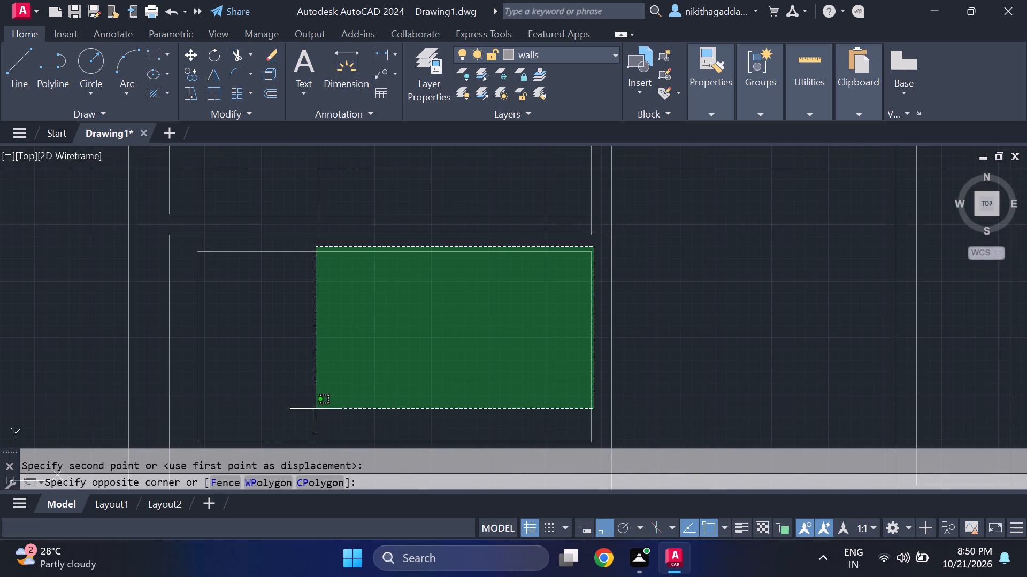
click(198, 402)
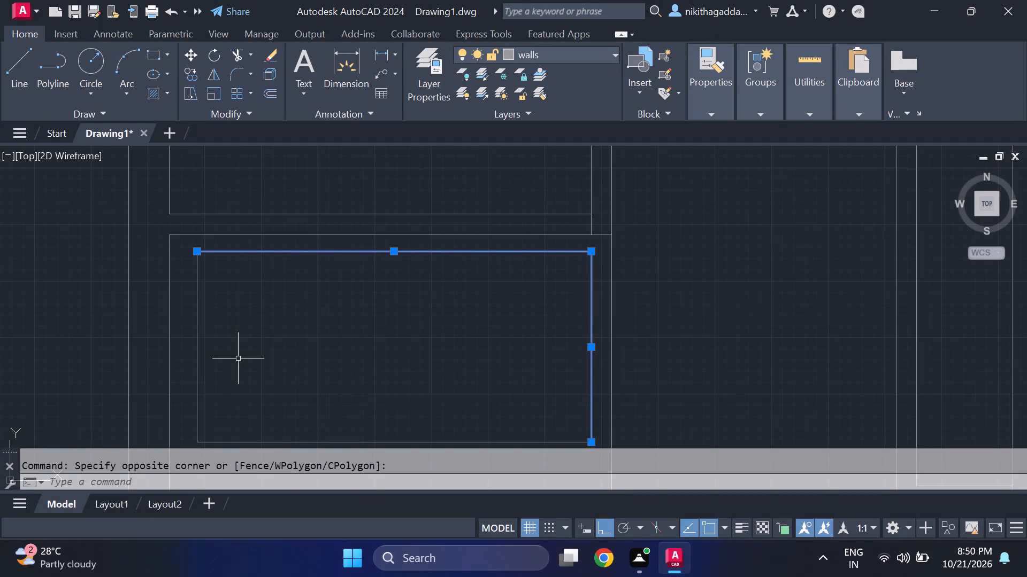
click(237, 360)
click(196, 400)
scroll(229, 377, down, 3)
scroll(256, 378, up, 2)
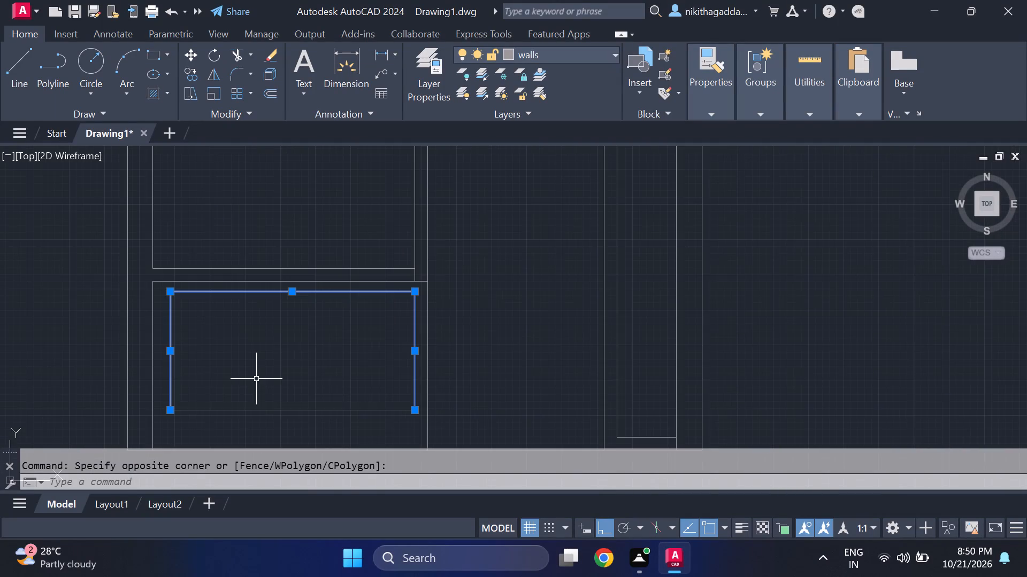
drag(264, 379, 267, 388)
click(240, 418)
key(m)
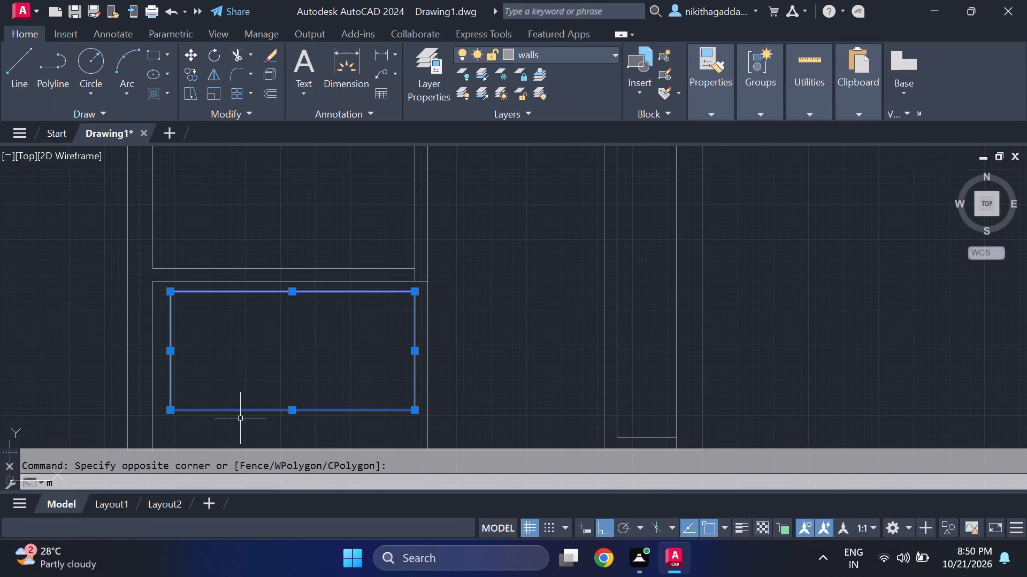
key(Return)
middle_drag(270, 391, 315, 302)
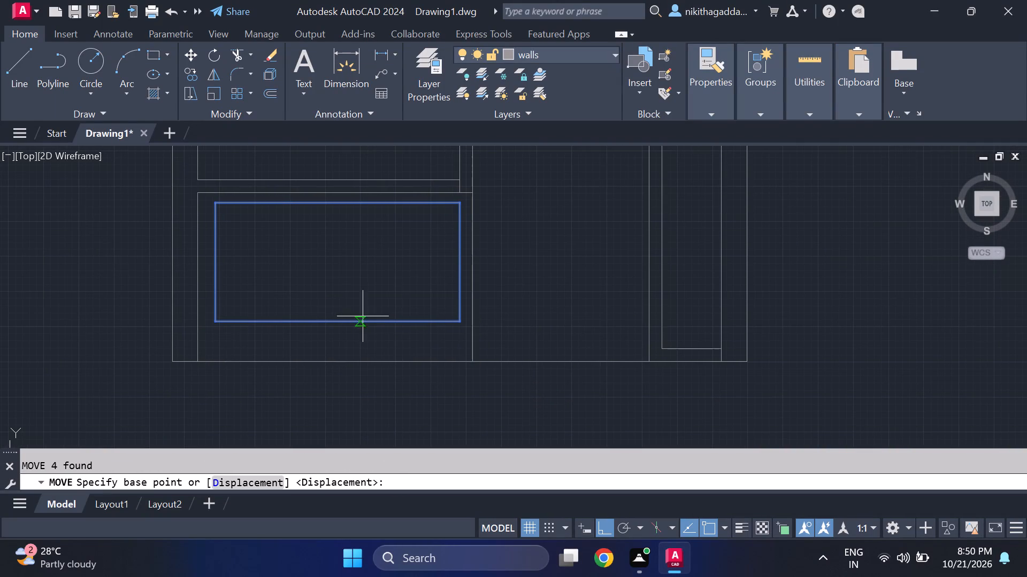
click(459, 320)
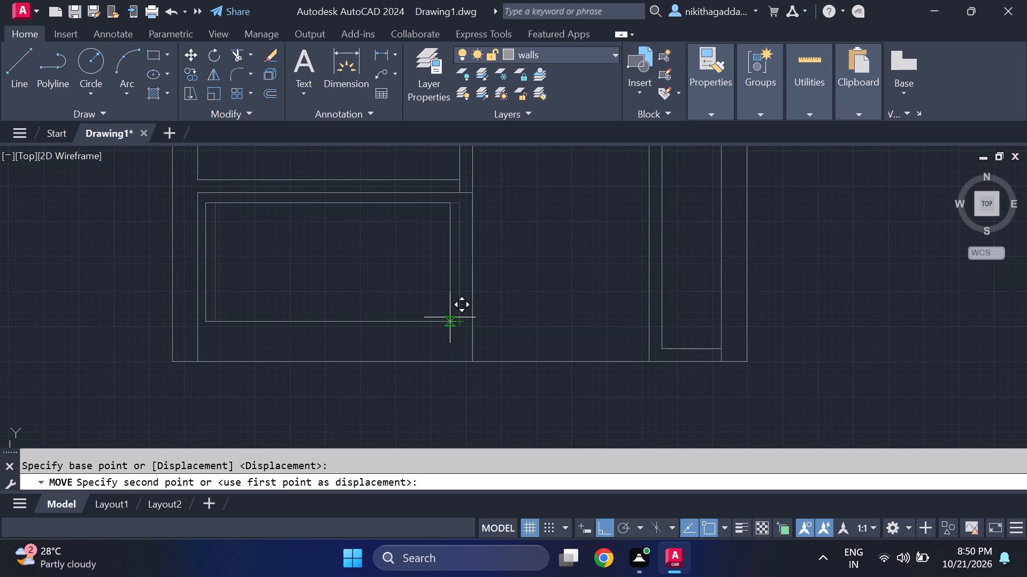
scroll(454, 317, up, 2)
middle_drag(461, 322, 512, 330)
scroll(512, 330, down, 1)
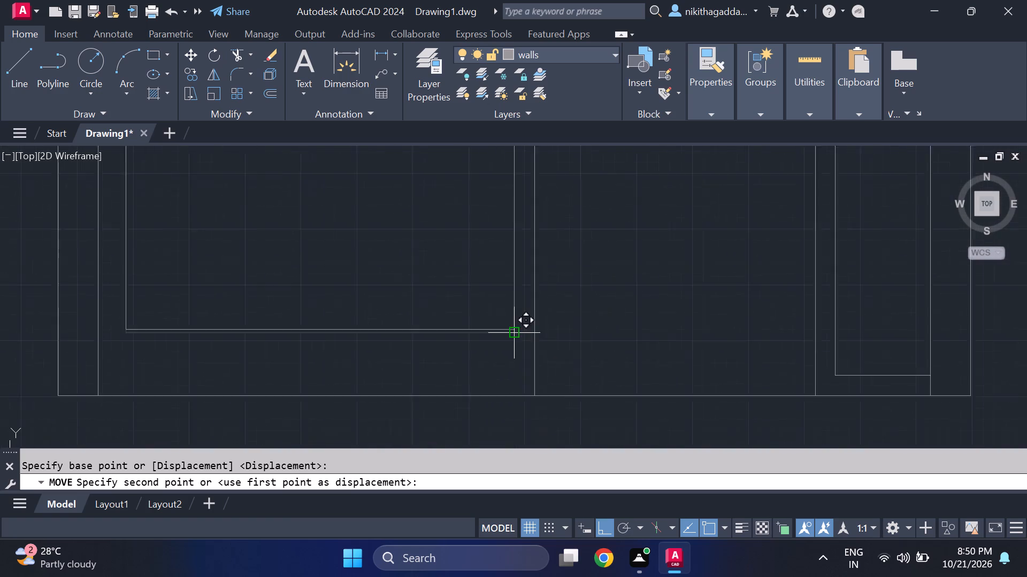
scroll(512, 330, down, 1)
scroll(507, 326, up, 1)
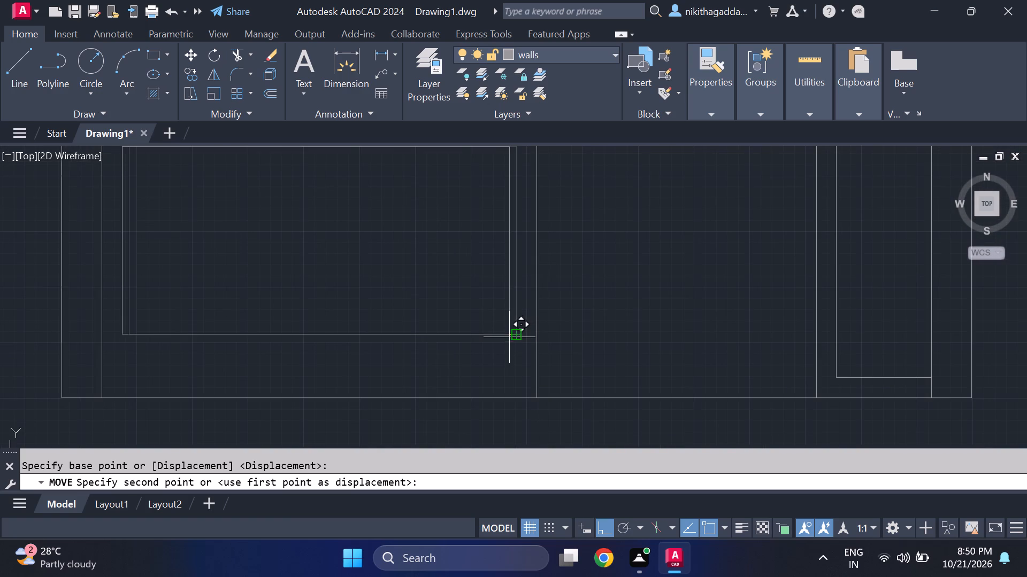
scroll(509, 338, up, 2)
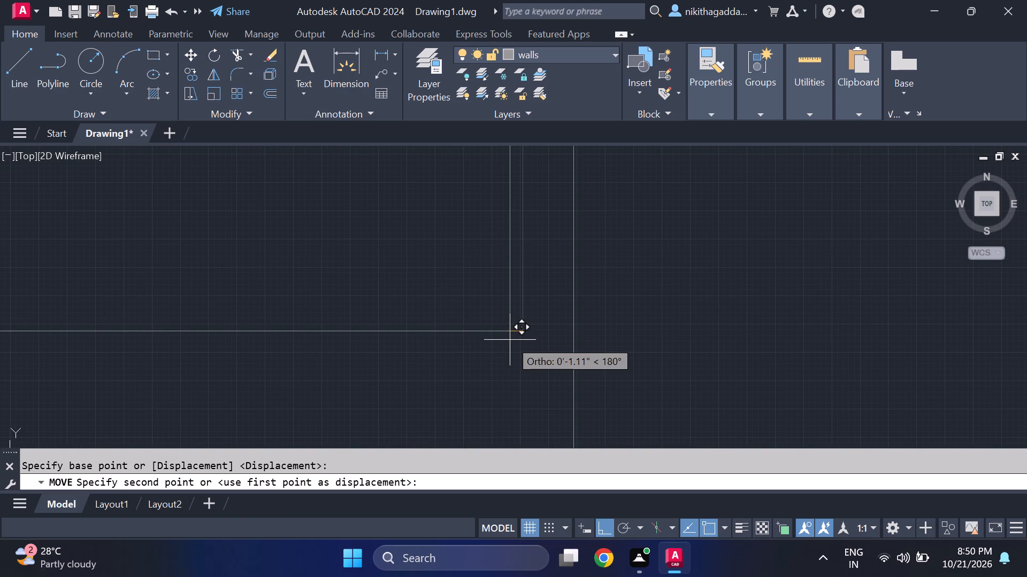
click(510, 340)
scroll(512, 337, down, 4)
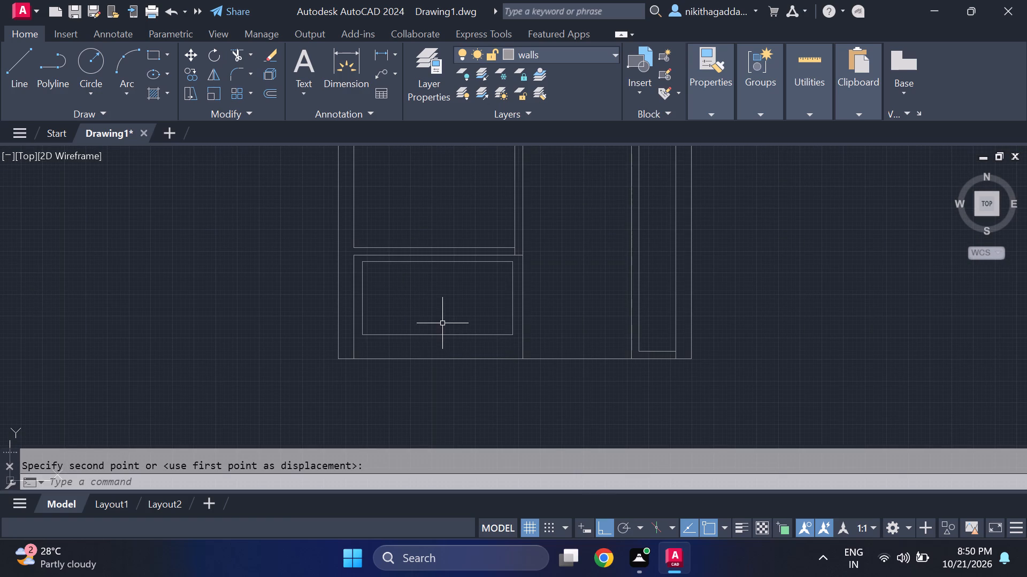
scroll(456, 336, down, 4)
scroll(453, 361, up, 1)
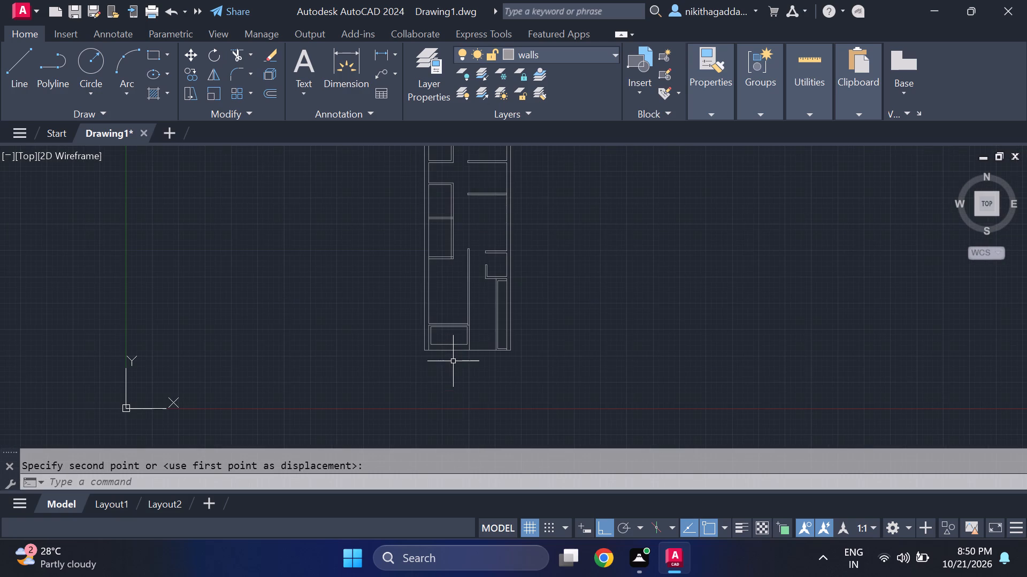
Draw a horizontal line from the lower-left corner of the small right-hand room's L-shaped wall to the central partition's right line.
scroll(457, 352, up, 2)
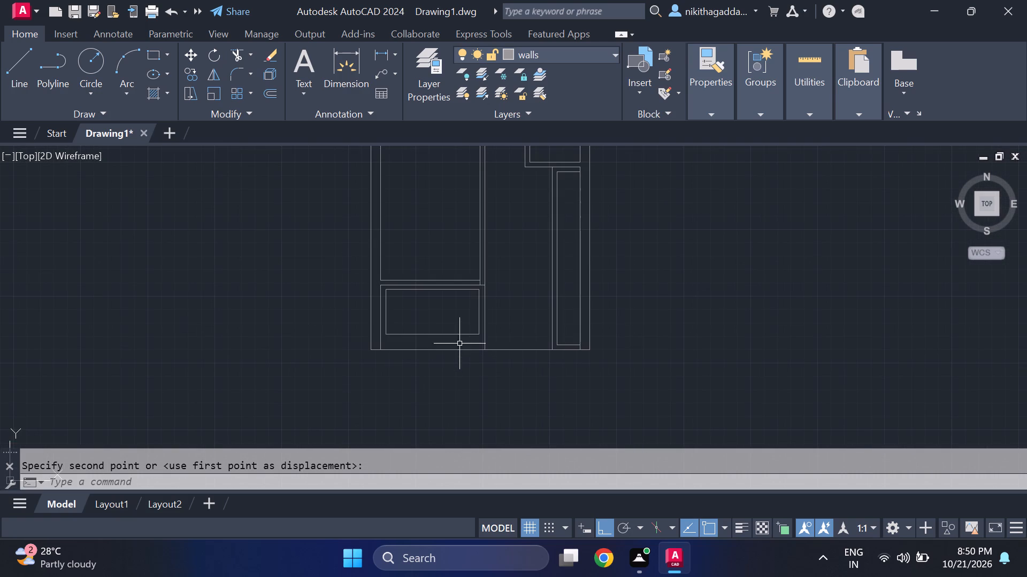
middle_drag(491, 310, 491, 316)
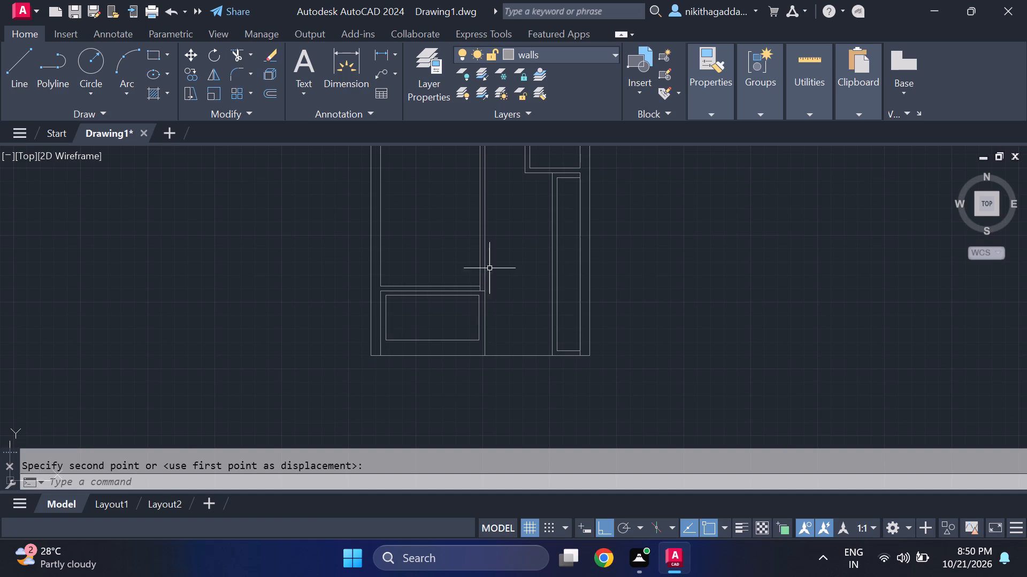
middle_drag(492, 227, 528, 360)
scroll(528, 358, up, 1)
scroll(528, 357, down, 2)
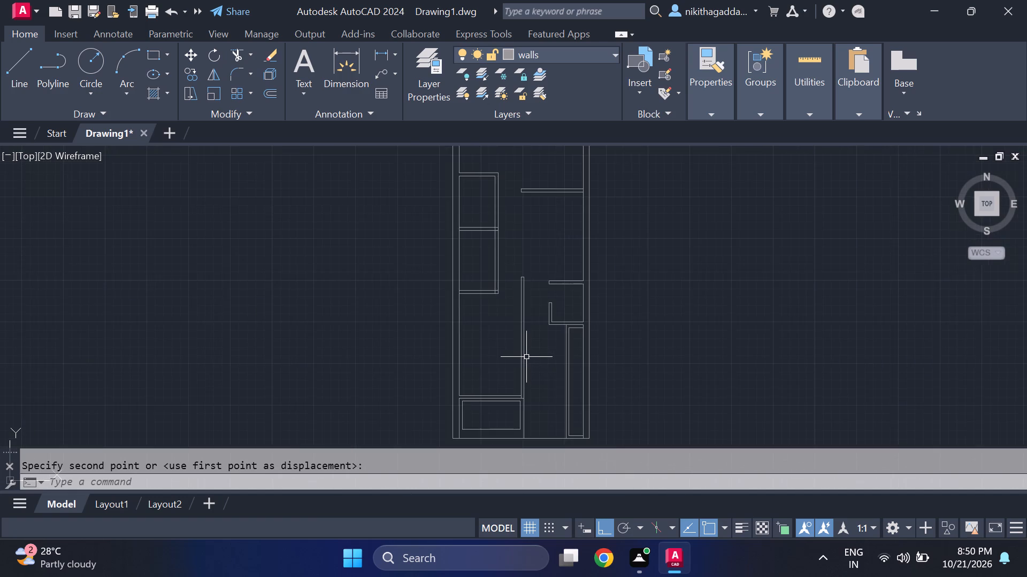
scroll(526, 357, up, 2)
middle_drag(526, 357, 524, 364)
key(l)
key(Return)
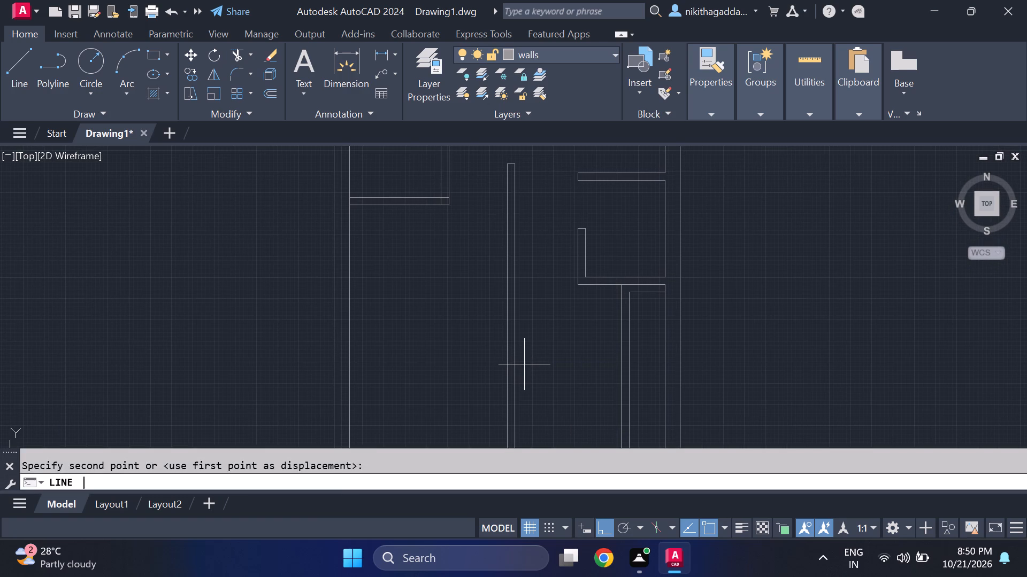
scroll(516, 330, up, 1)
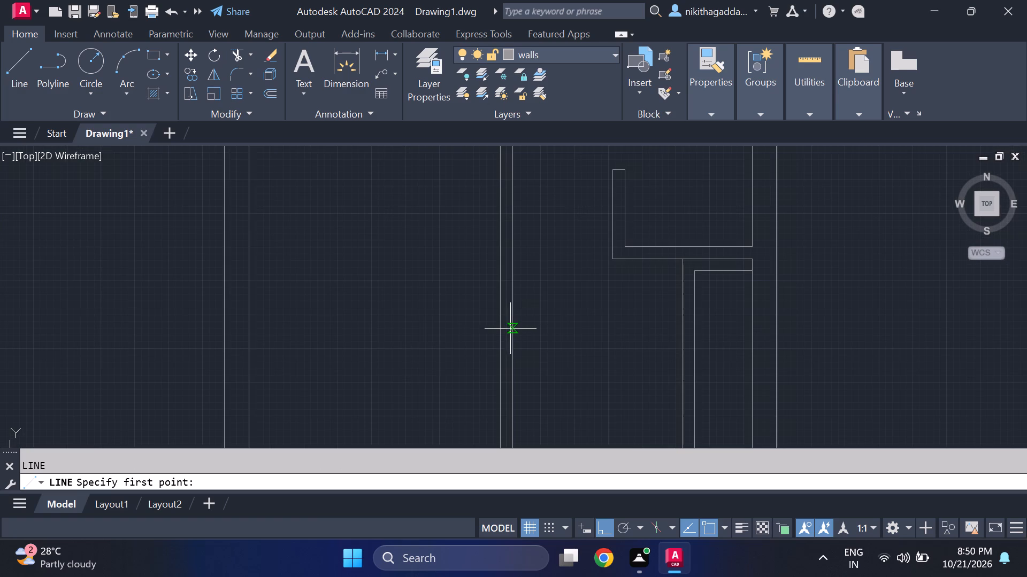
click(609, 262)
click(508, 263)
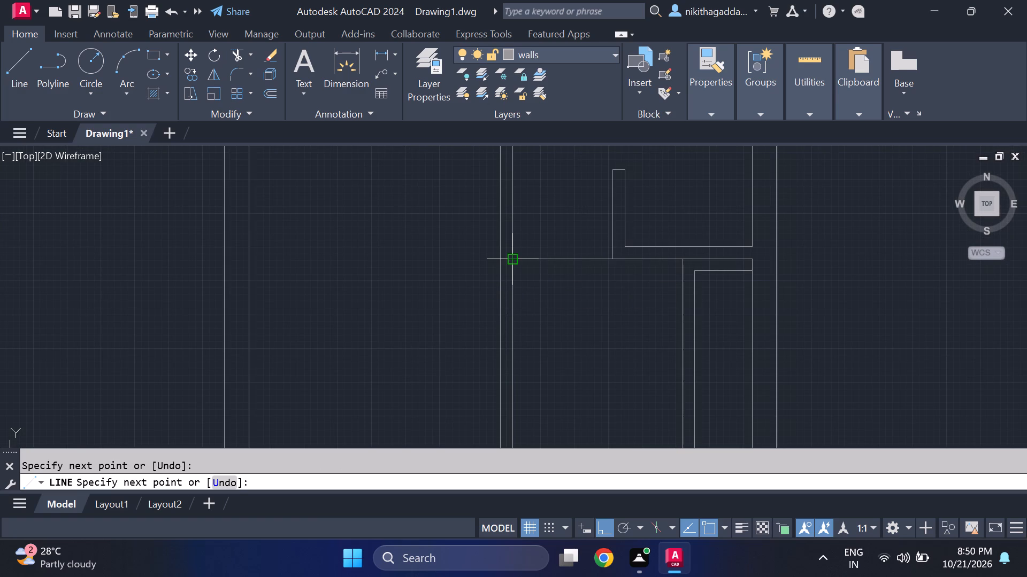
key(Escape)
Draw a parallel line about 3'-5" long below it from the central partition, and close its free end up to the line above.
key(space)
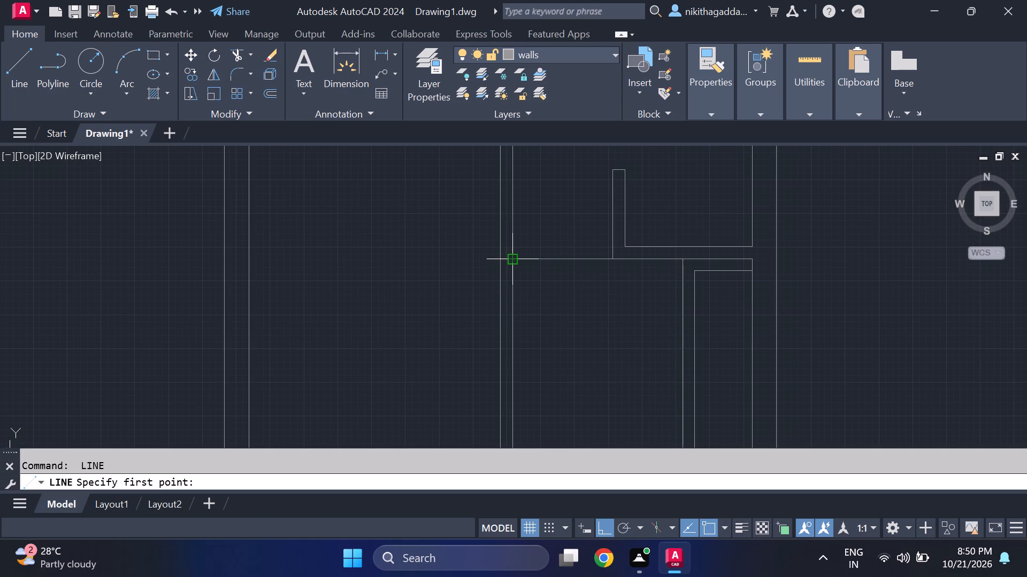
click(515, 287)
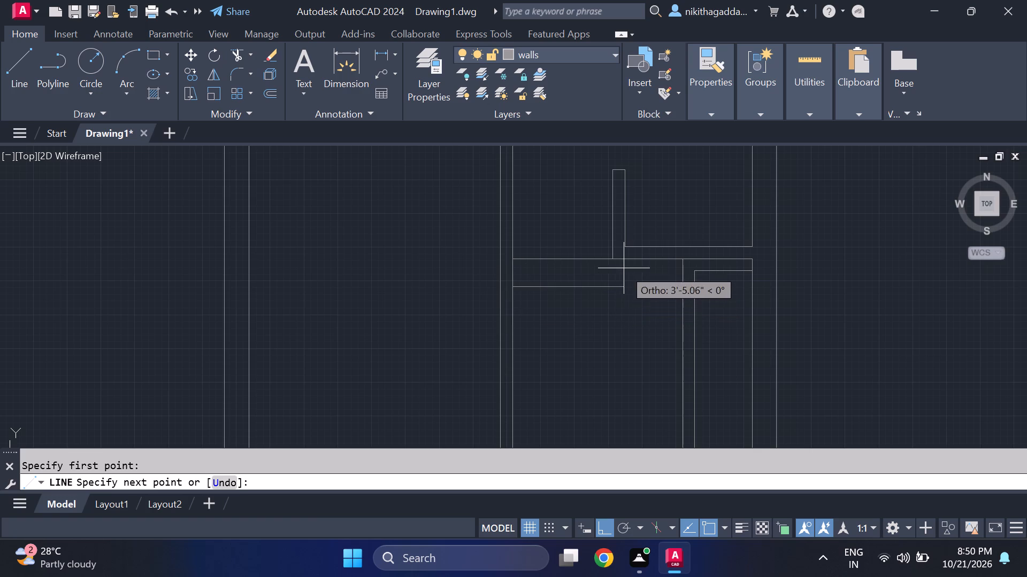
click(620, 286)
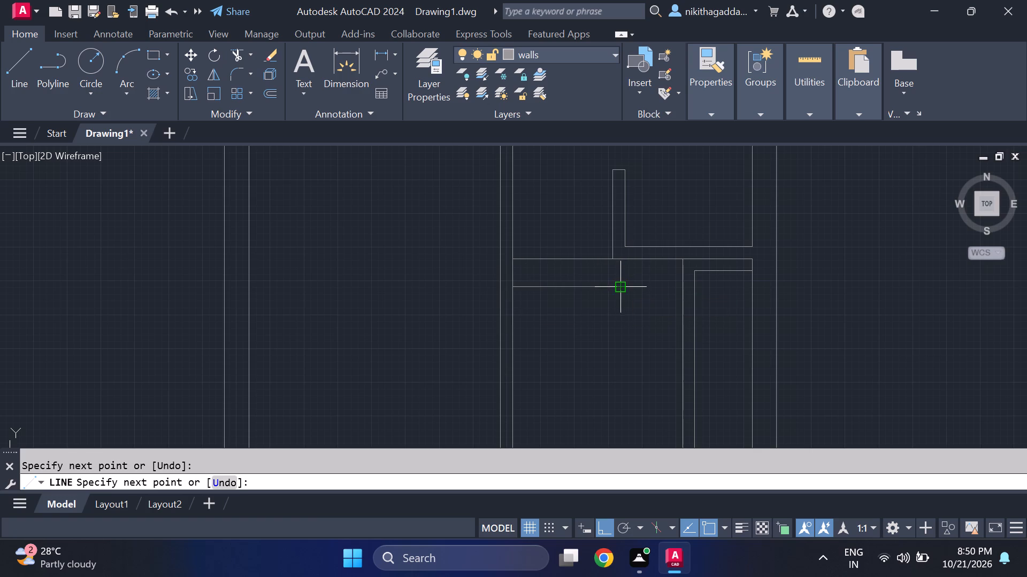
click(617, 263)
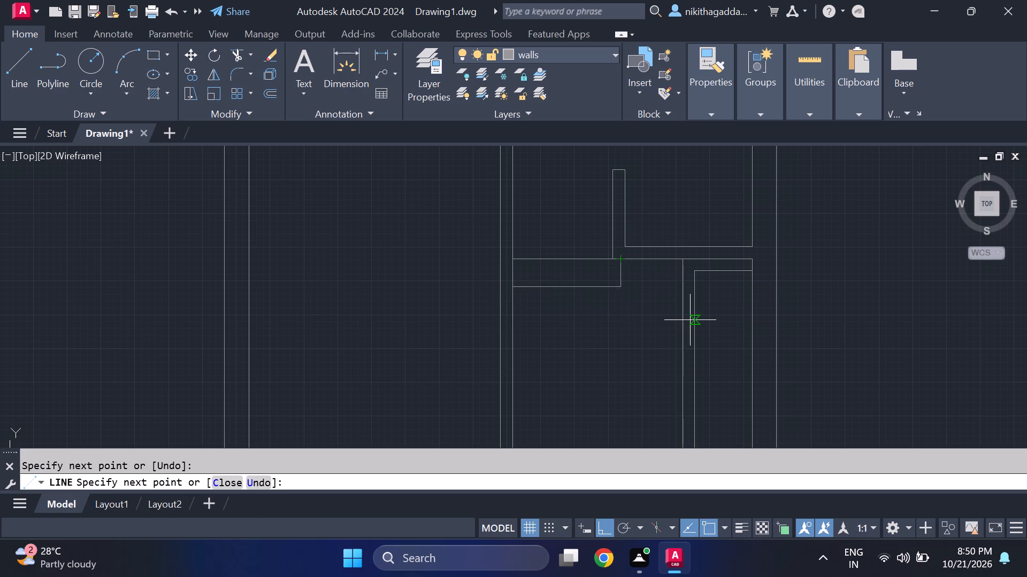
key(Escape)
Examine the wall layout of the whole floor plan, from the upper rooms down to the lower end.
scroll(686, 320, down, 4)
scroll(679, 371, up, 1)
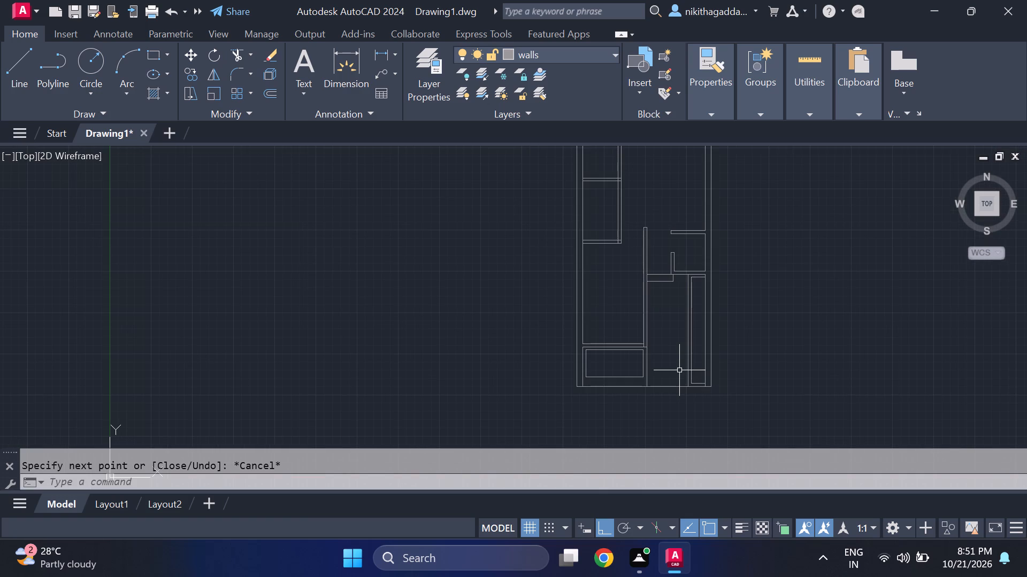
middle_drag(669, 358, 670, 361)
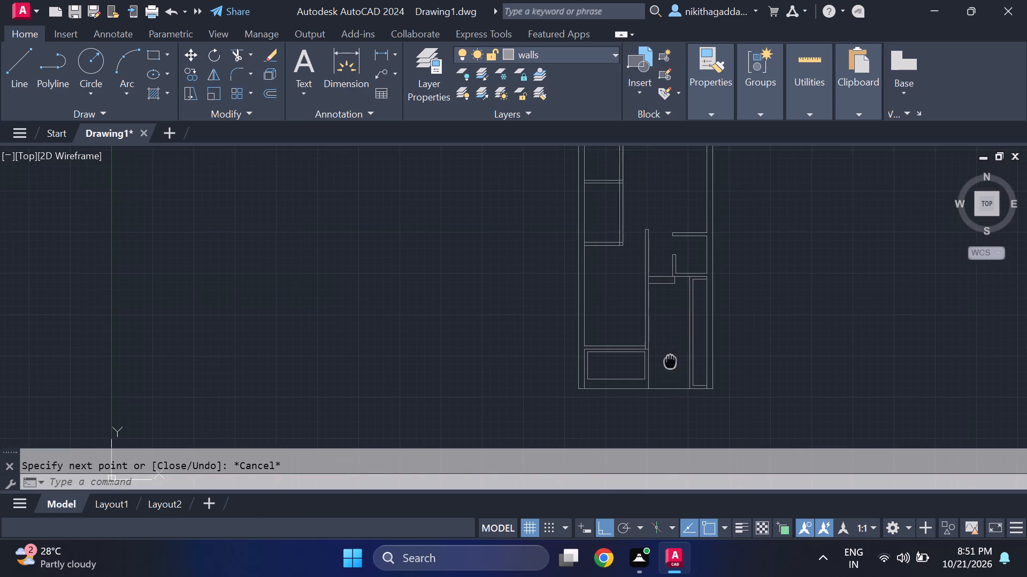
middle_drag(670, 361, 688, 407)
scroll(693, 292, down, 2)
scroll(641, 170, up, 1)
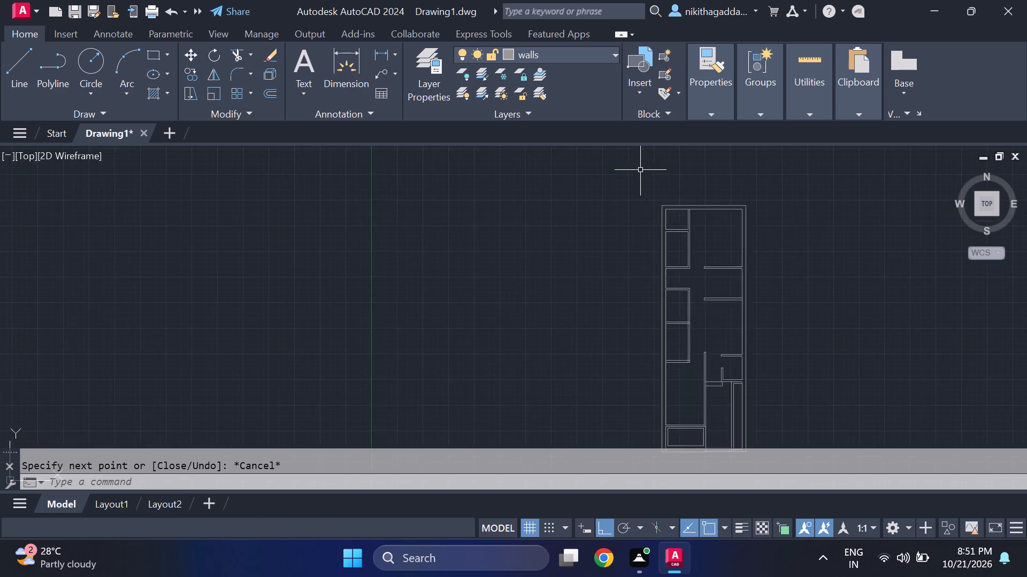
scroll(640, 170, up, 1)
middle_drag(720, 261, 438, 180)
scroll(464, 200, up, 2)
scroll(464, 200, down, 2)
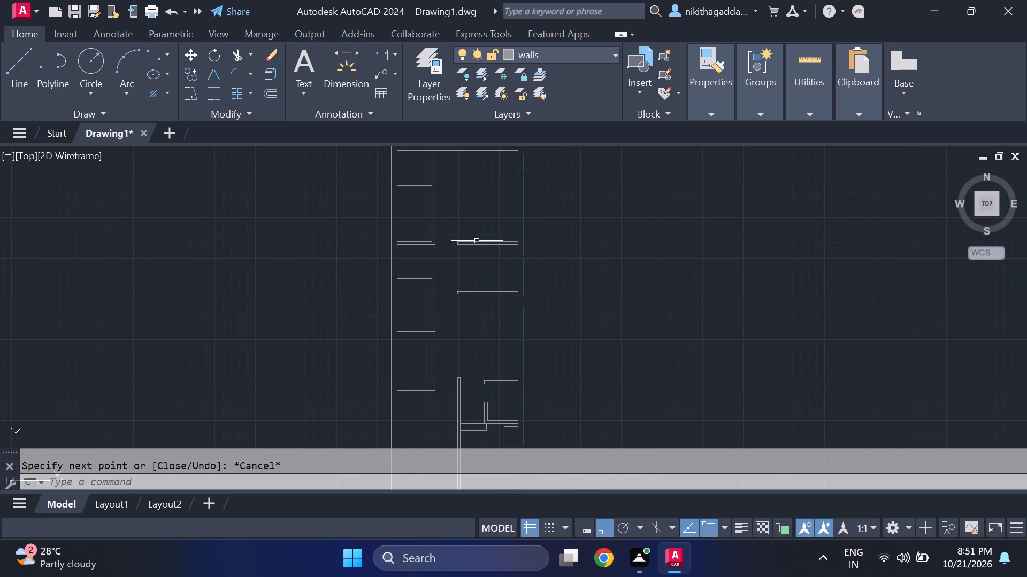
middle_drag(485, 246, 551, 261)
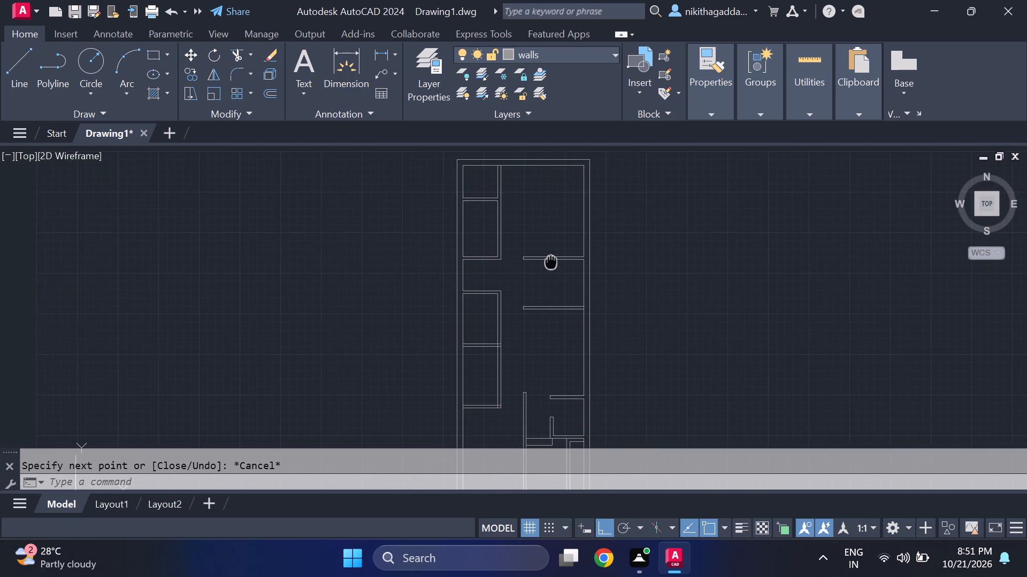
middle_drag(551, 261, 528, 324)
scroll(509, 302, up, 2)
scroll(508, 301, down, 3)
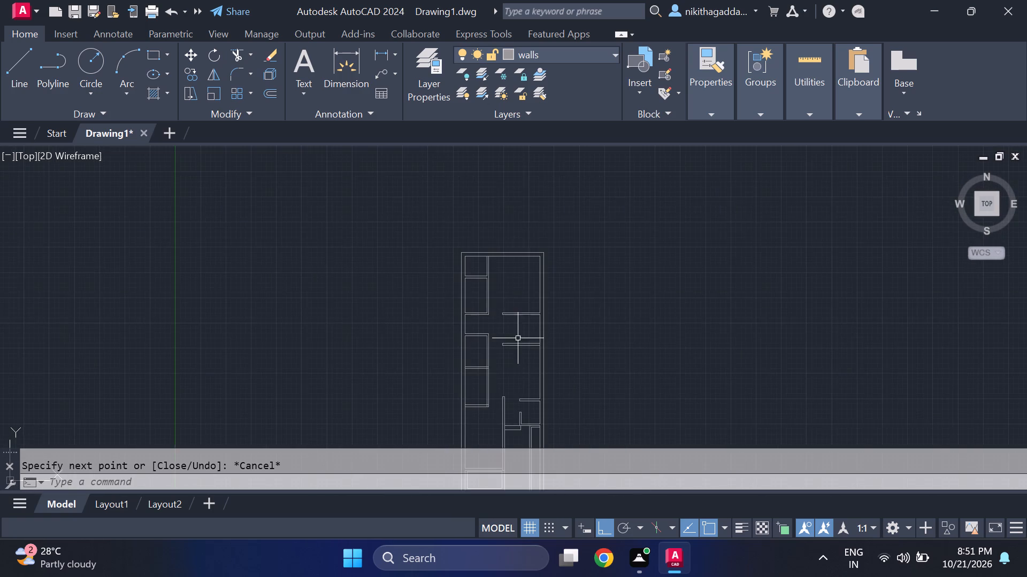
middle_drag(520, 340, 511, 223)
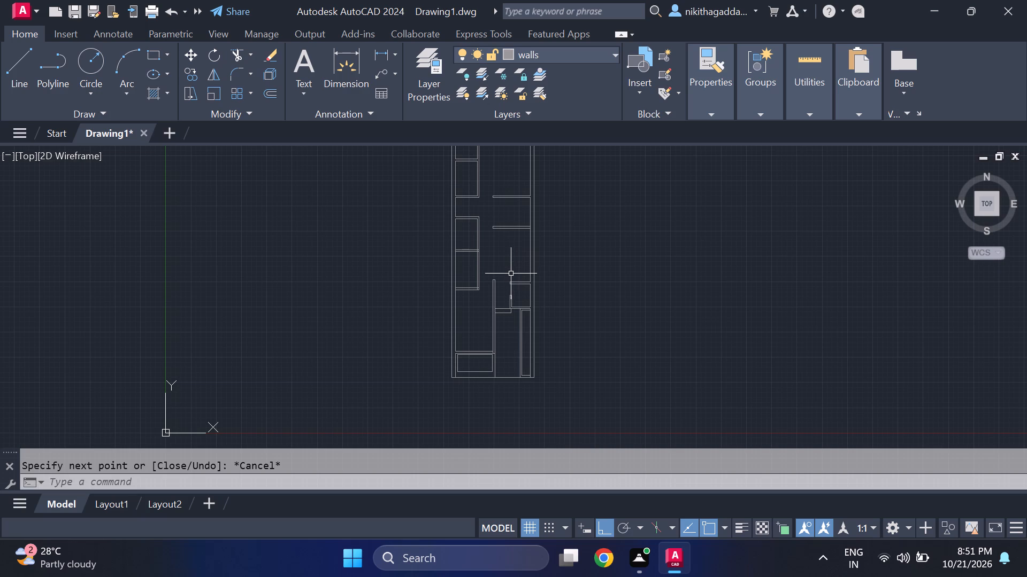
scroll(521, 308, up, 3)
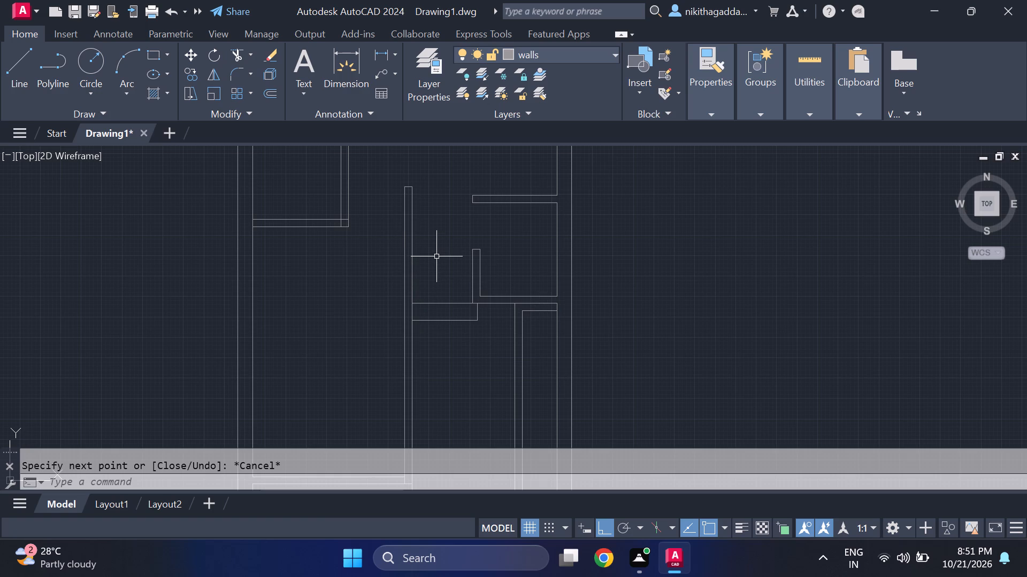
scroll(440, 254, down, 2)
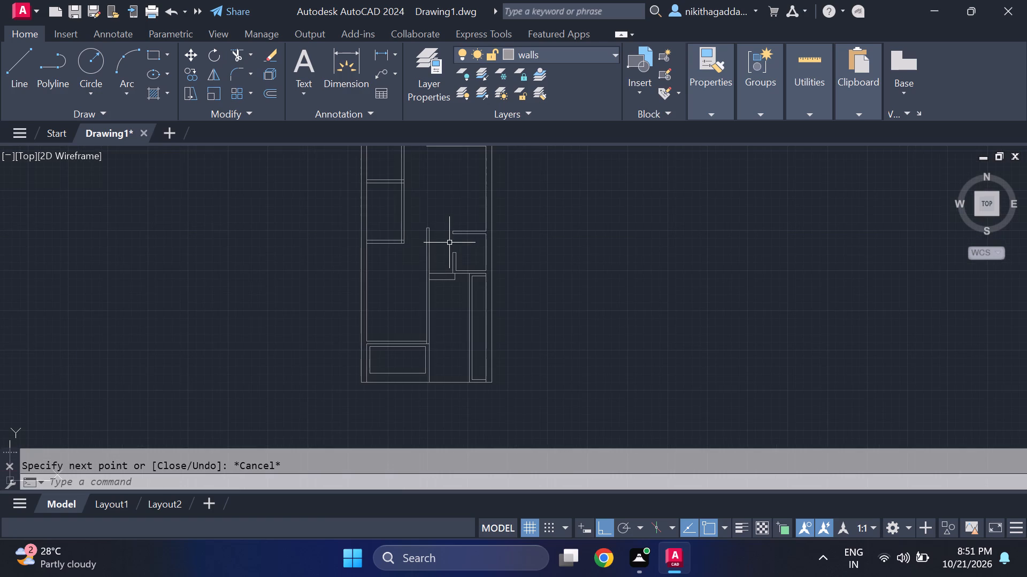
middle_drag(451, 246, 462, 290)
scroll(459, 283, down, 2)
scroll(465, 257, up, 1)
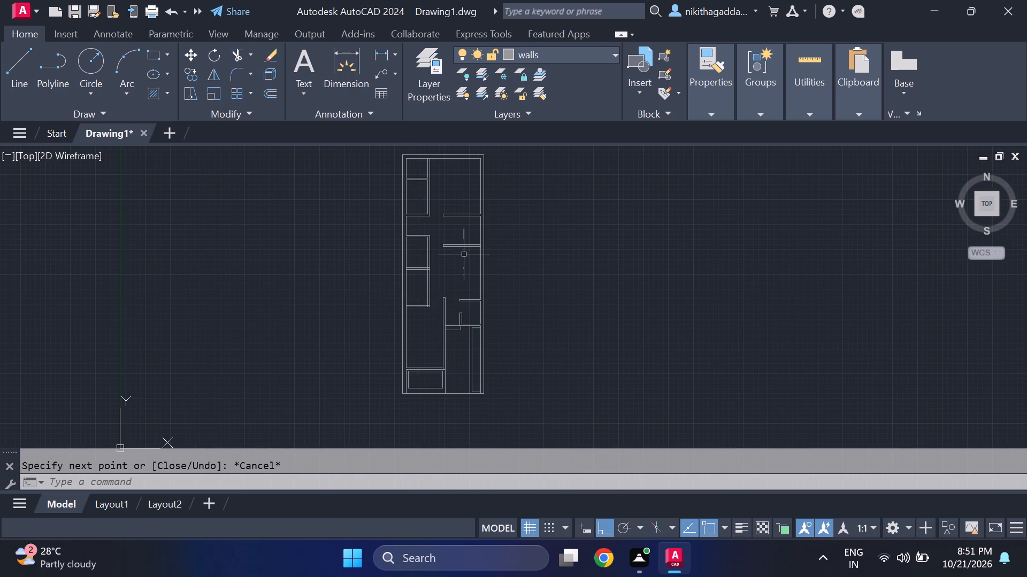
middle_drag(463, 256, 468, 292)
scroll(467, 275, up, 2)
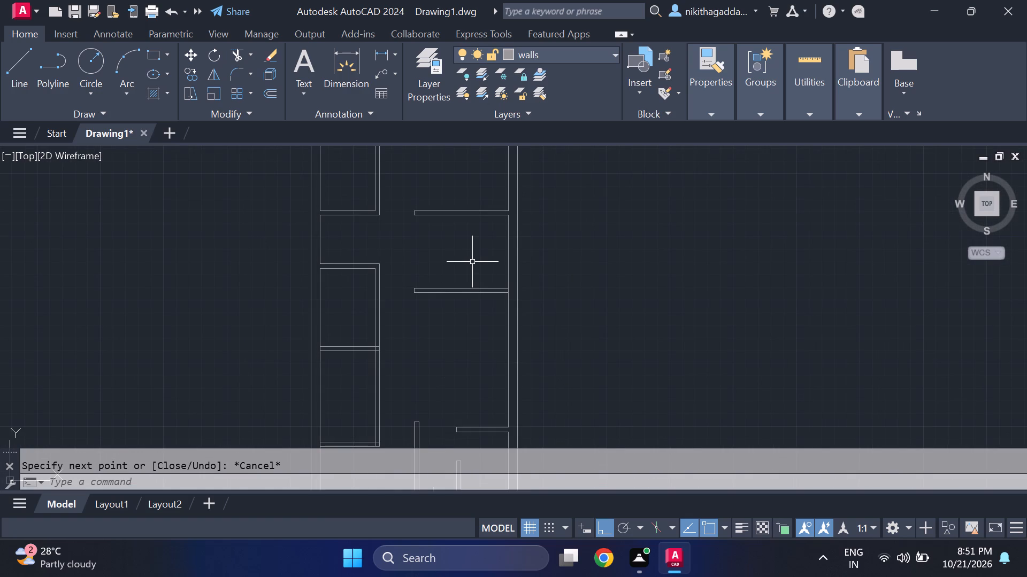
middle_drag(474, 269, 496, 341)
scroll(496, 341, down, 4)
scroll(497, 340, up, 6)
scroll(474, 348, down, 2)
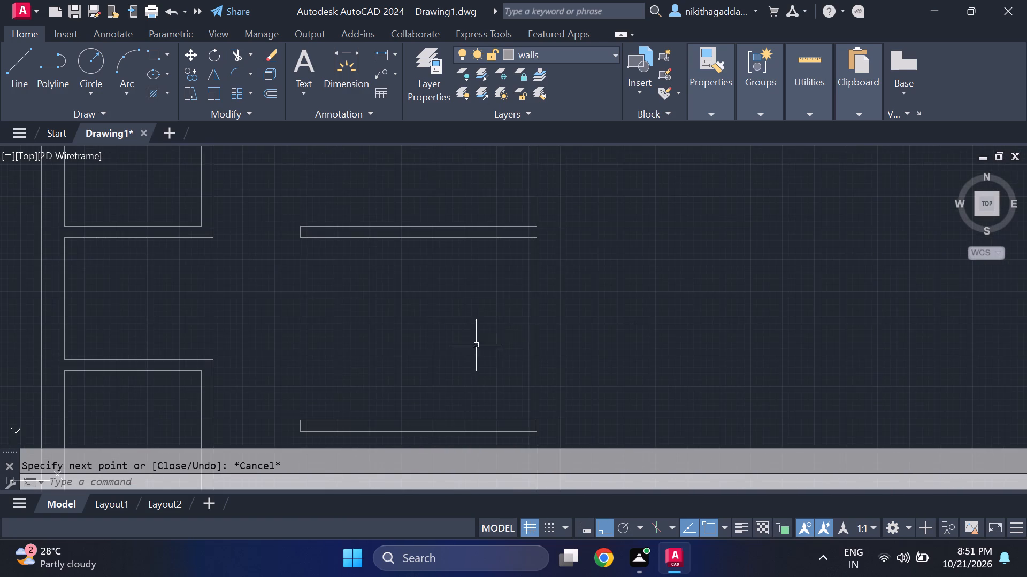
scroll(474, 349, down, 3)
scroll(466, 376, up, 4)
middle_drag(466, 373, 591, 374)
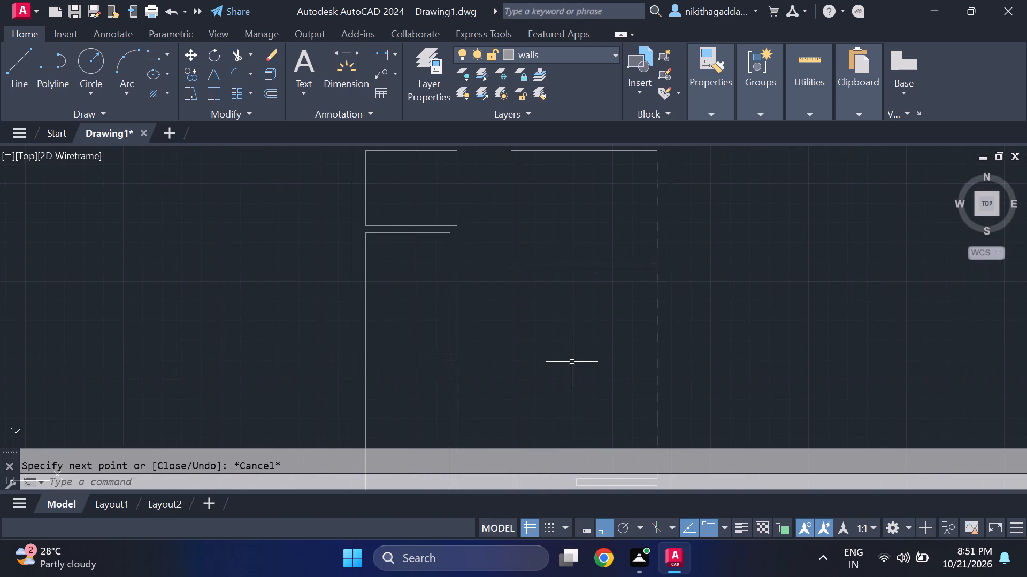
scroll(568, 359, down, 3)
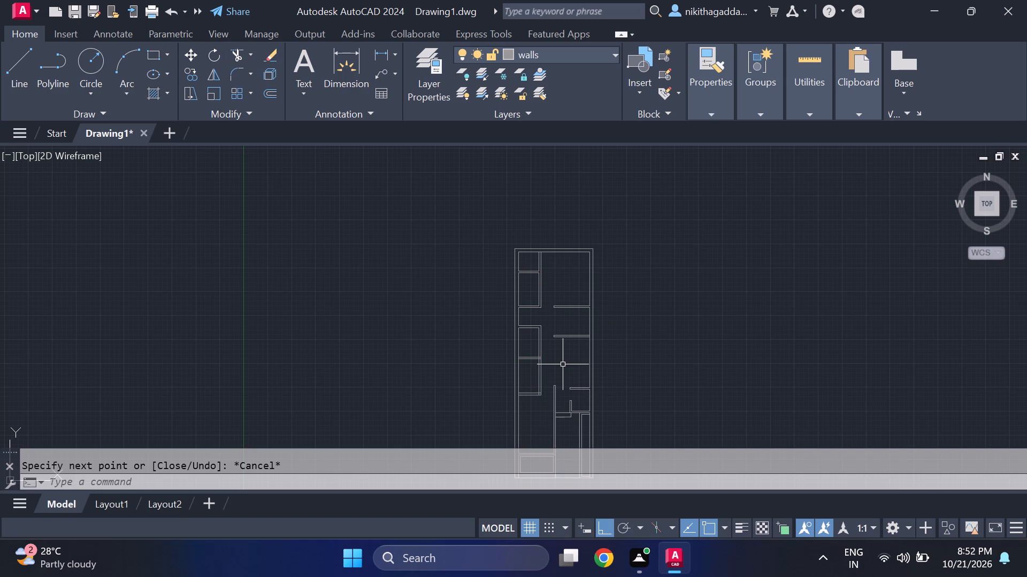
scroll(531, 381, up, 2)
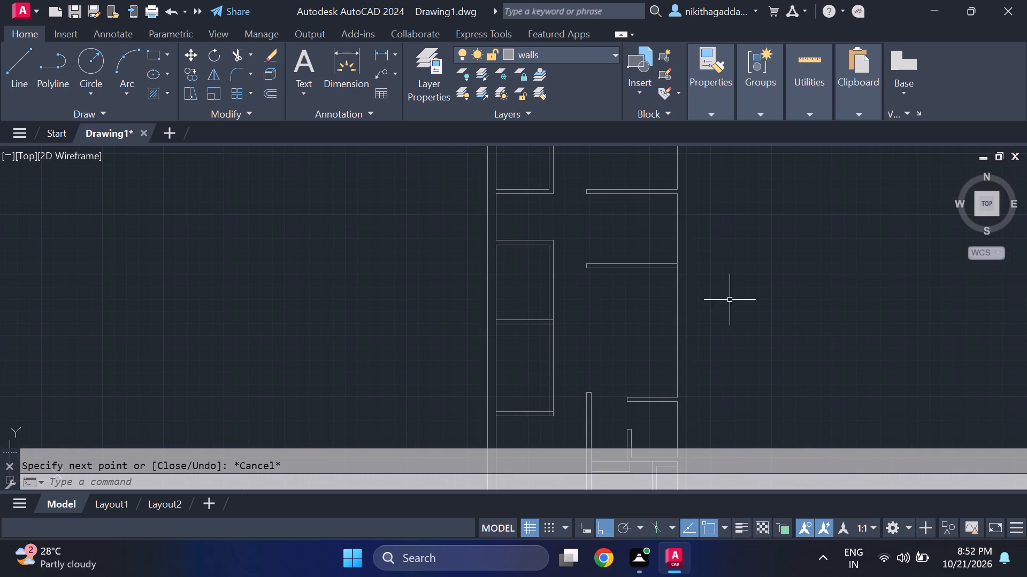
middle_drag(710, 294, 714, 322)
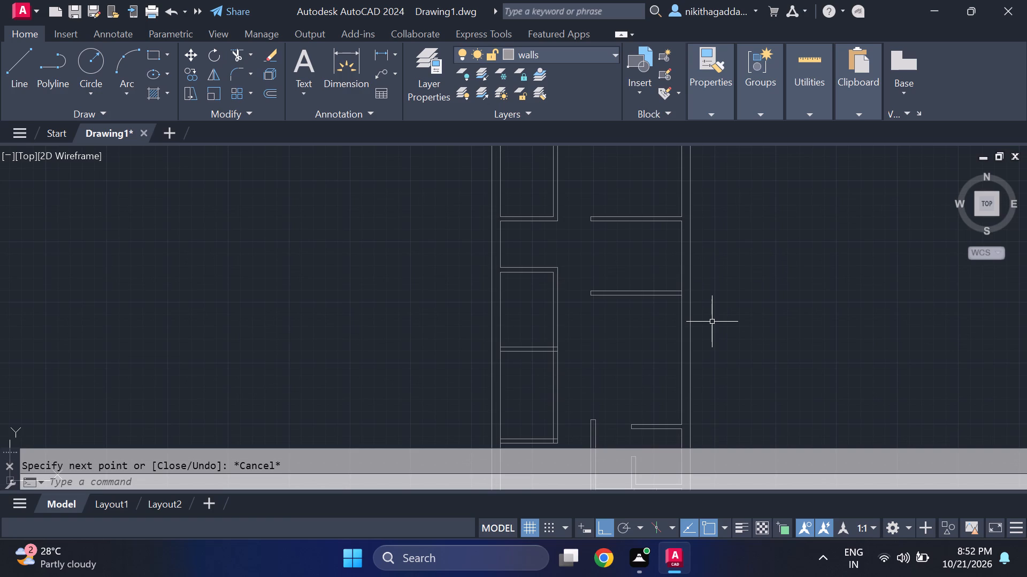
scroll(693, 355, down, 5)
scroll(682, 339, up, 4)
middle_drag(696, 356, 629, 332)
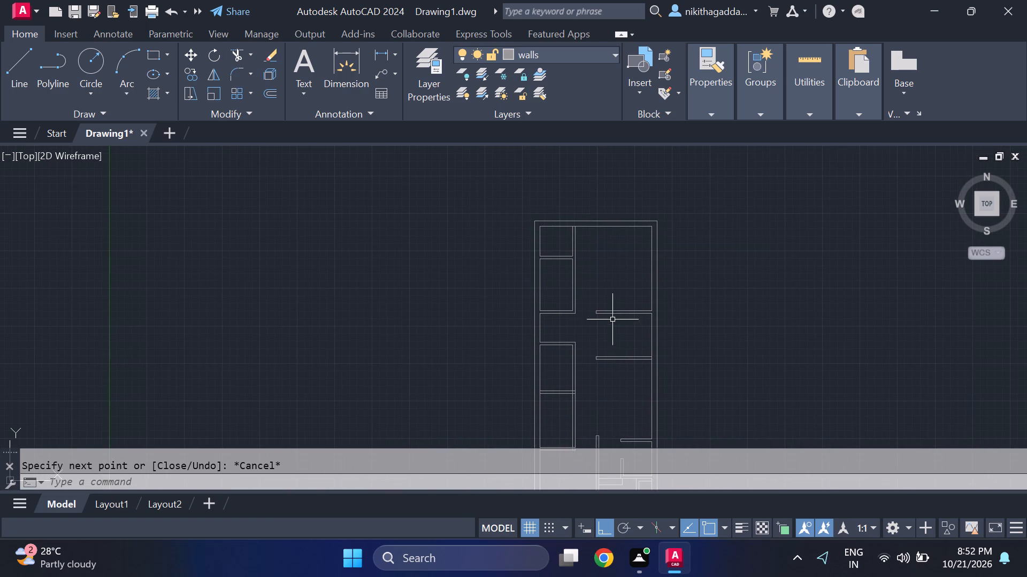
middle_drag(614, 316, 522, 229)
middle_drag(530, 293, 522, 229)
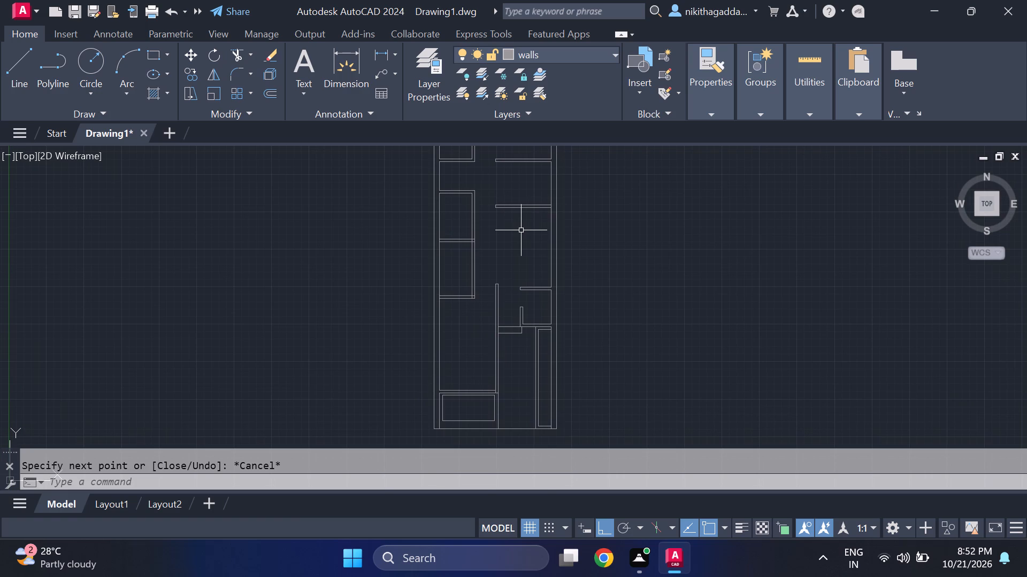
scroll(515, 231, up, 1)
middle_drag(521, 374, 521, 295)
scroll(521, 295, down, 2)
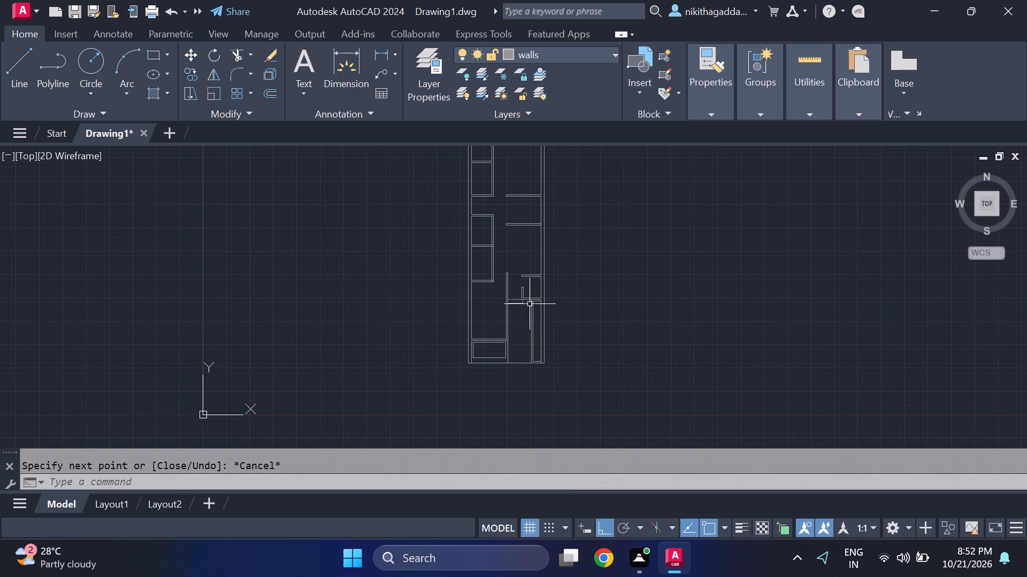
middle_drag(541, 263, 528, 352)
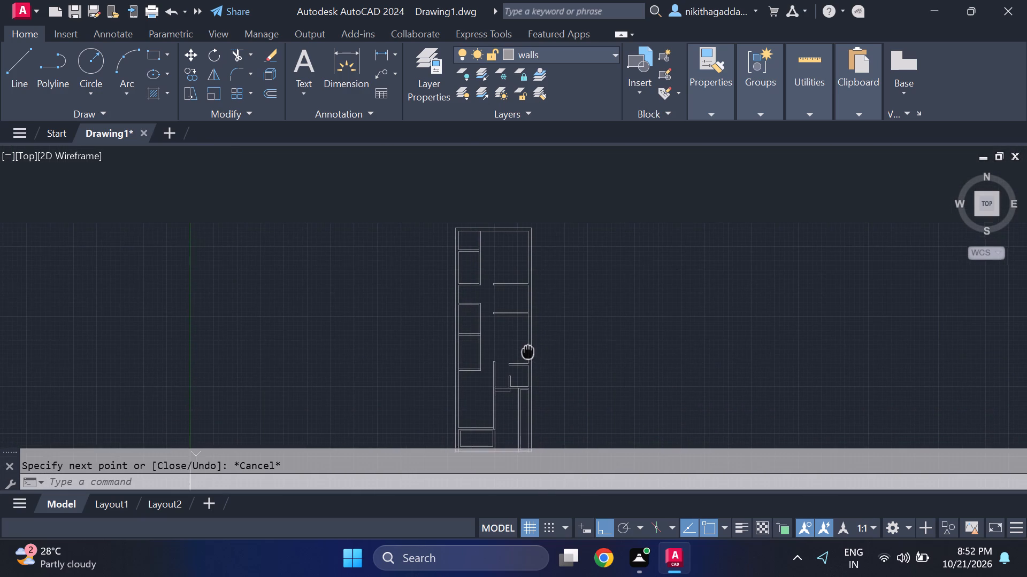
middle_drag(528, 352, 509, 361)
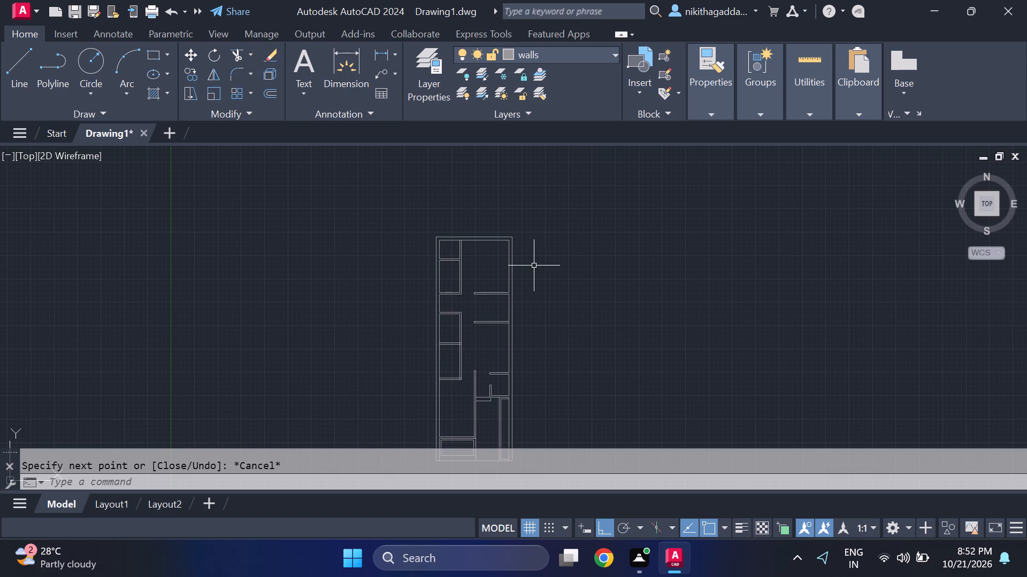
Set the current drawing colour to index colour 24.
text(cokl)
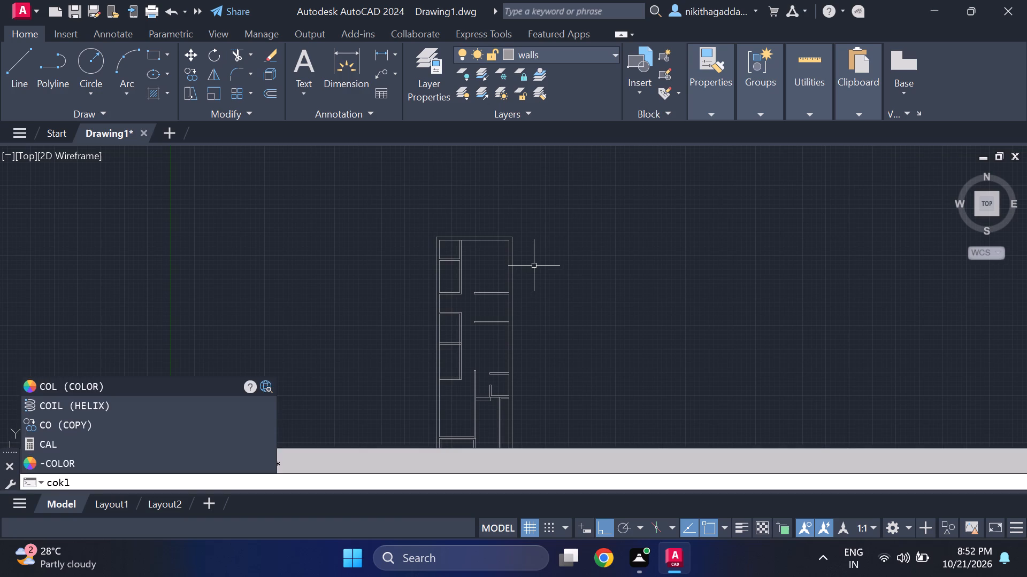
key(Escape)
key(Escape)
text(color)
key(Return)
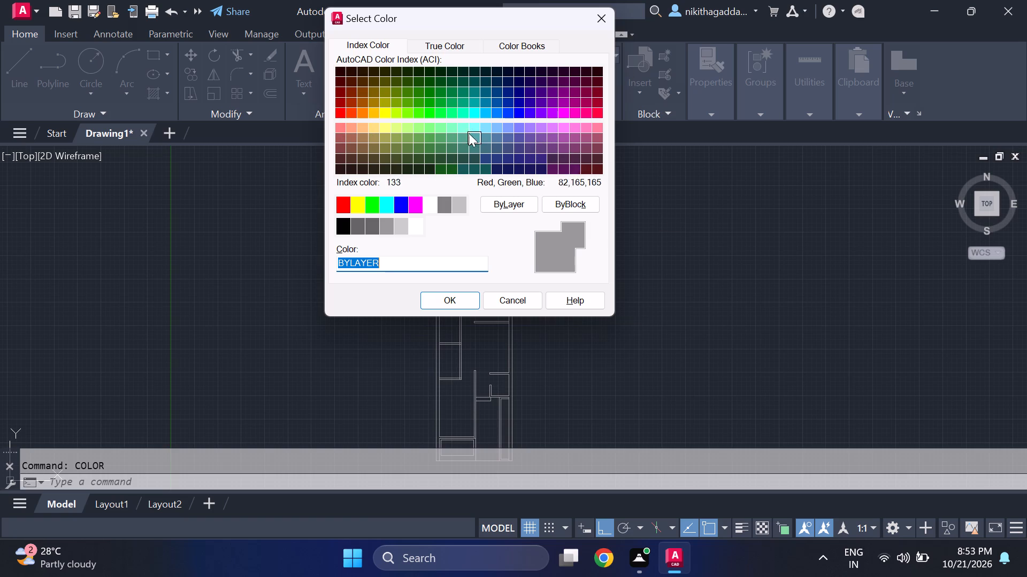
click(355, 92)
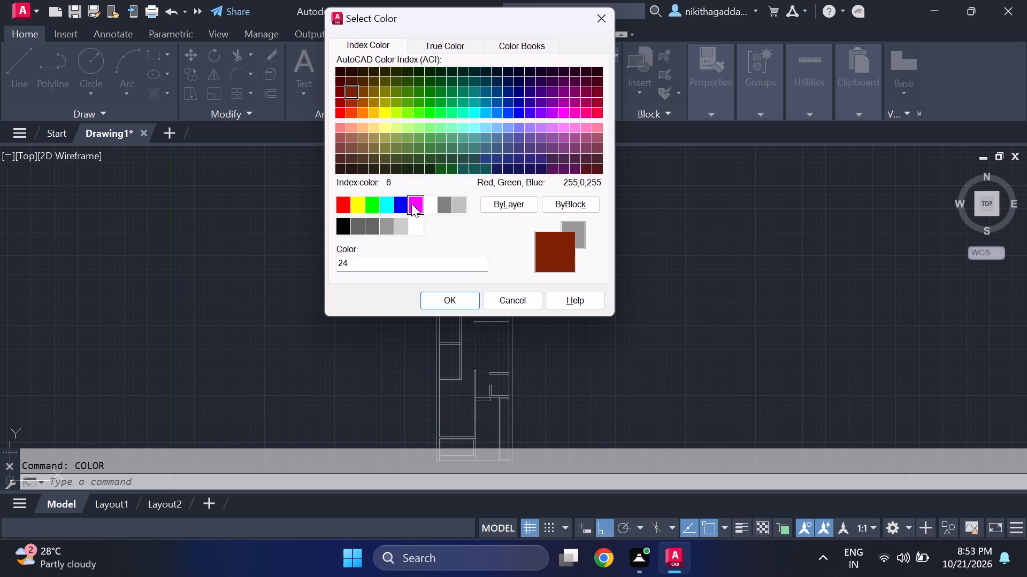
click(449, 305)
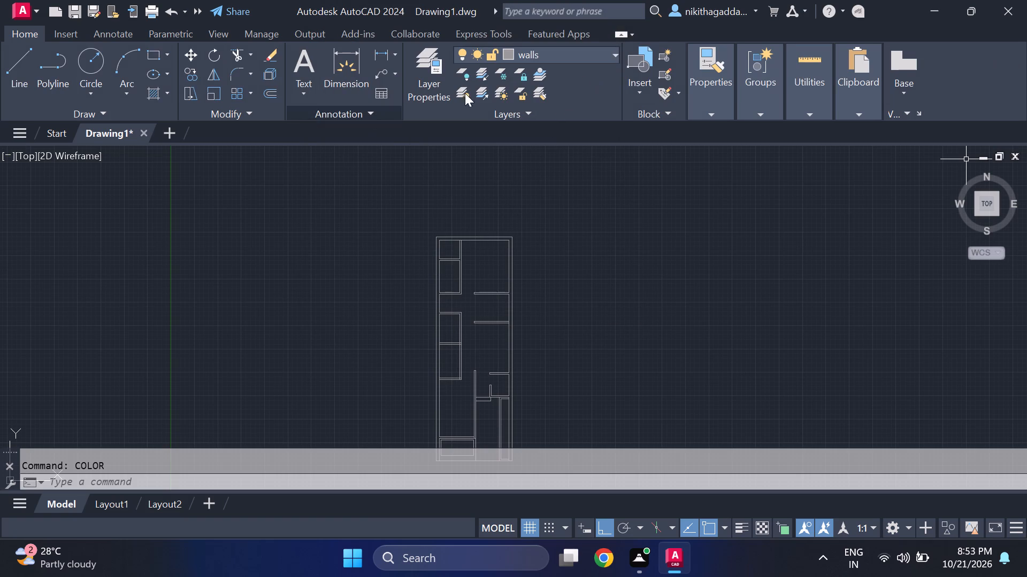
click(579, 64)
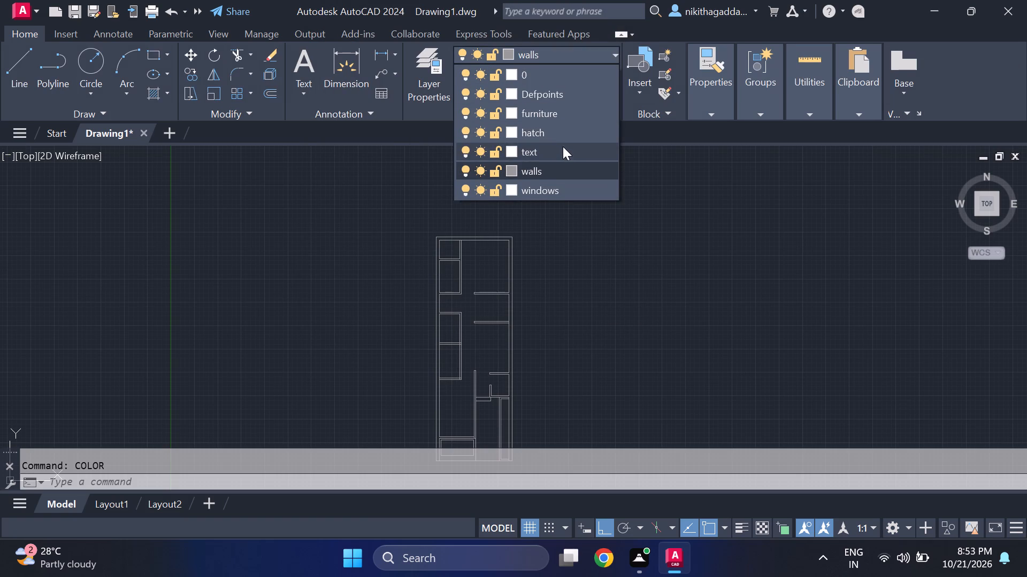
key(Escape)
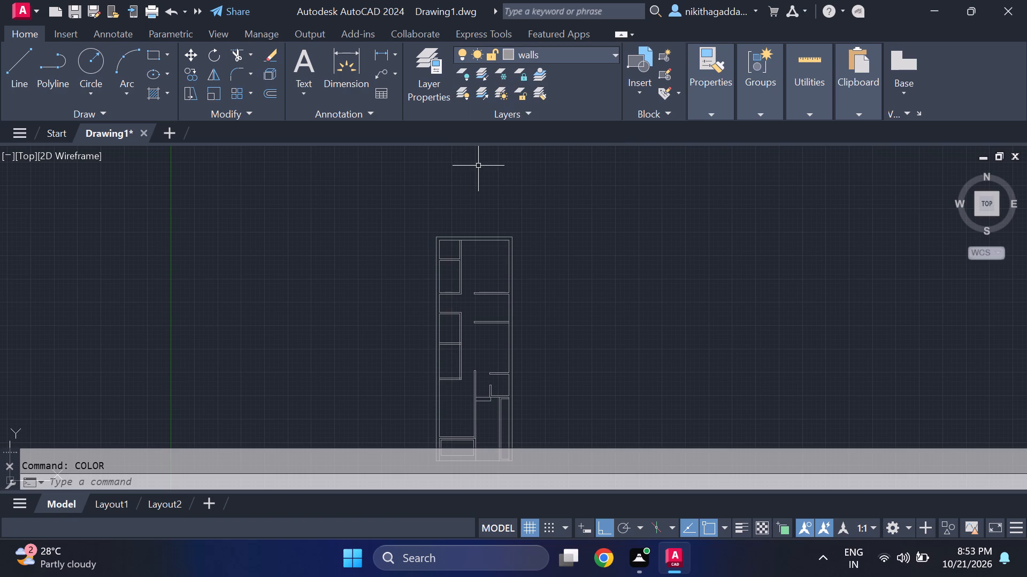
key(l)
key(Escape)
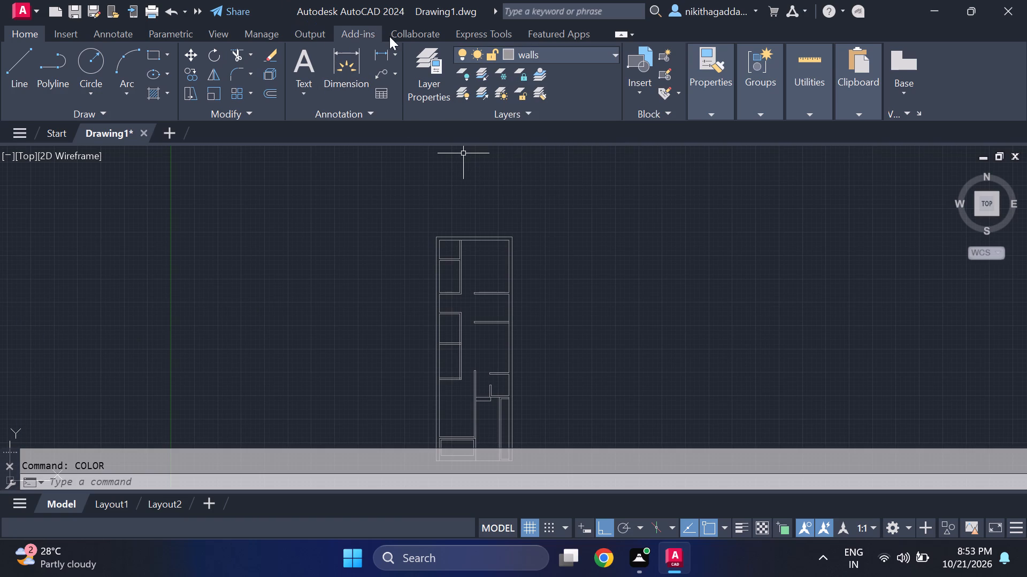
Add a linear dimension for the plan's overall width, placed just above the top outer wall.
click(384, 54)
scroll(433, 222, up, 3)
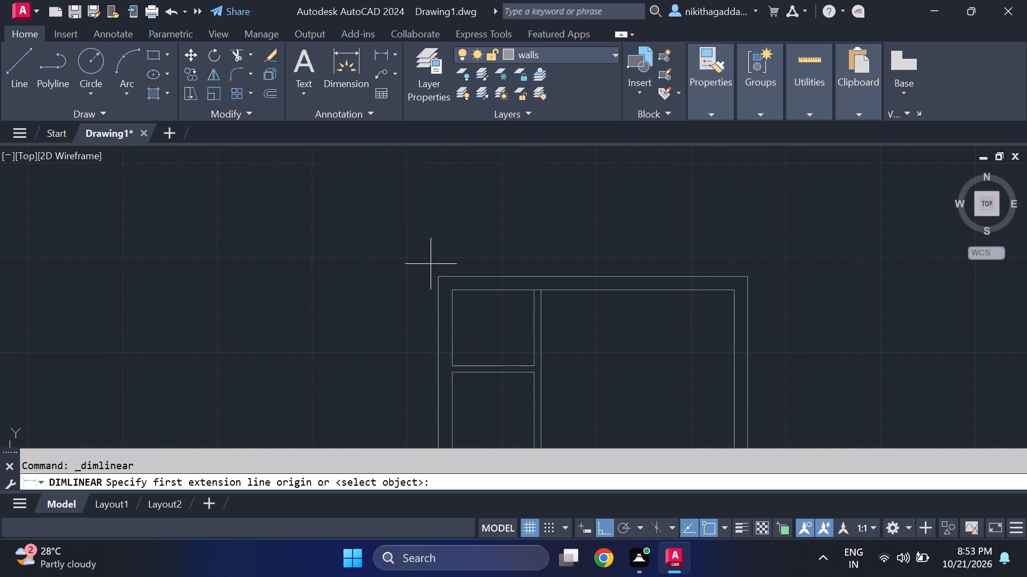
click(441, 256)
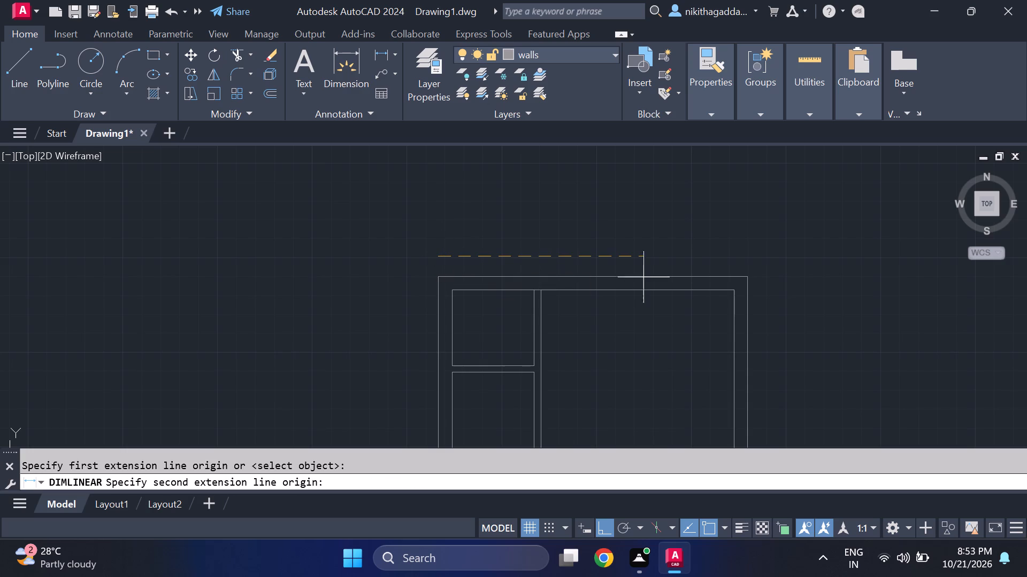
click(747, 258)
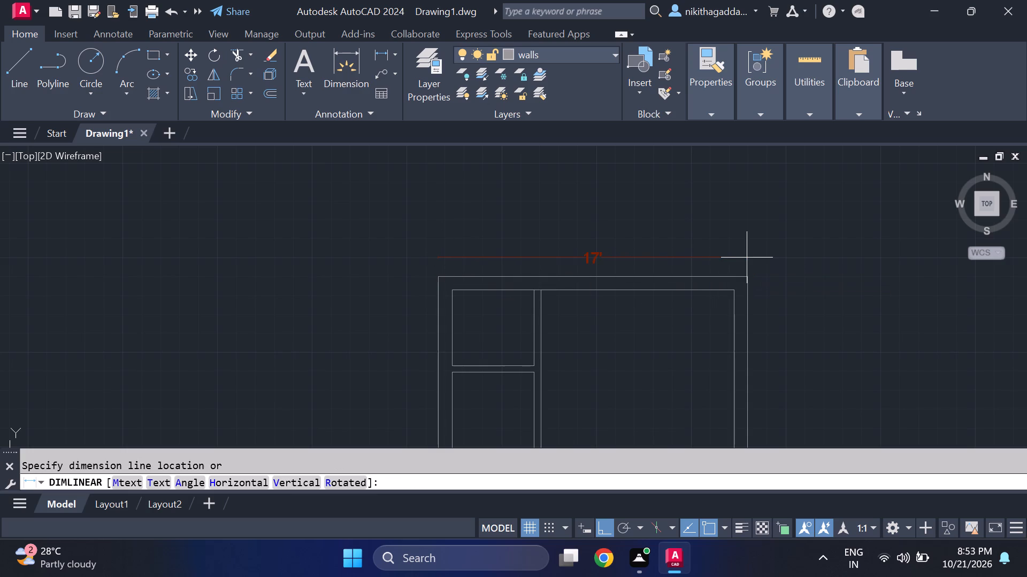
click(747, 258)
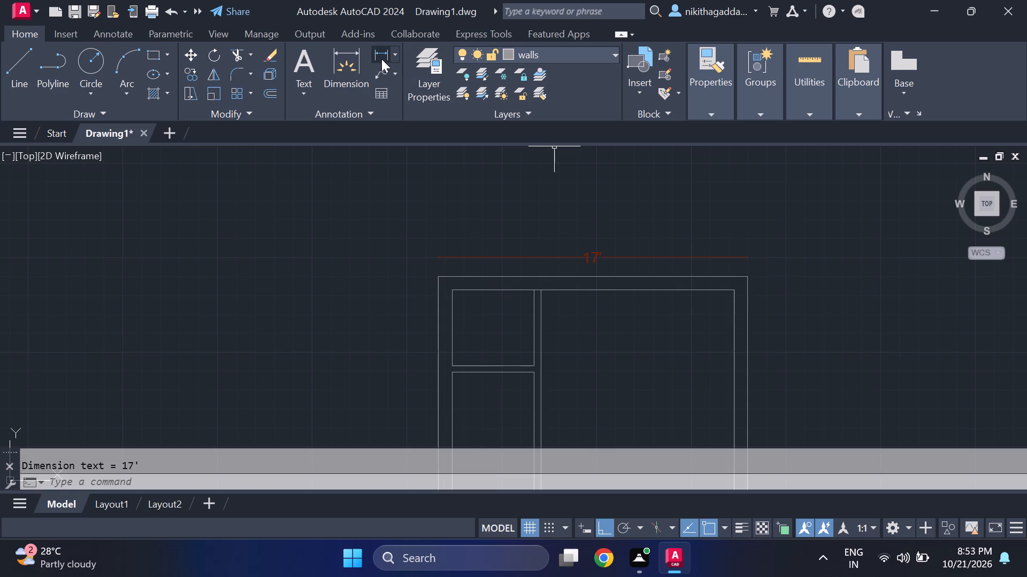
Add a vertical linear dimension for the plan's overall length, placed just outside the right outer wall.
click(379, 57)
scroll(548, 173, down, 3)
scroll(597, 218, up, 2)
middle_drag(597, 204, 597, 205)
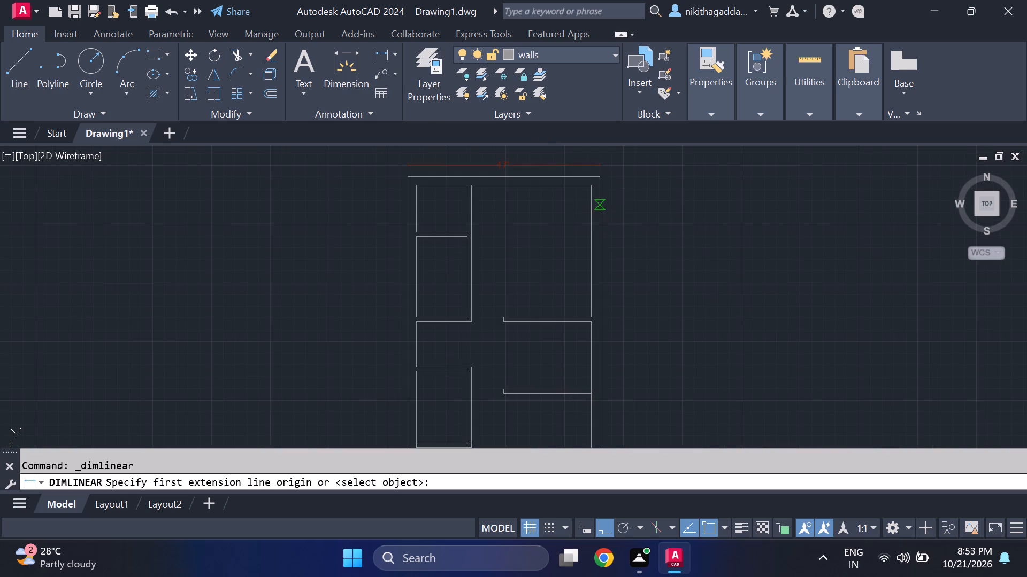
middle_drag(597, 205, 589, 222)
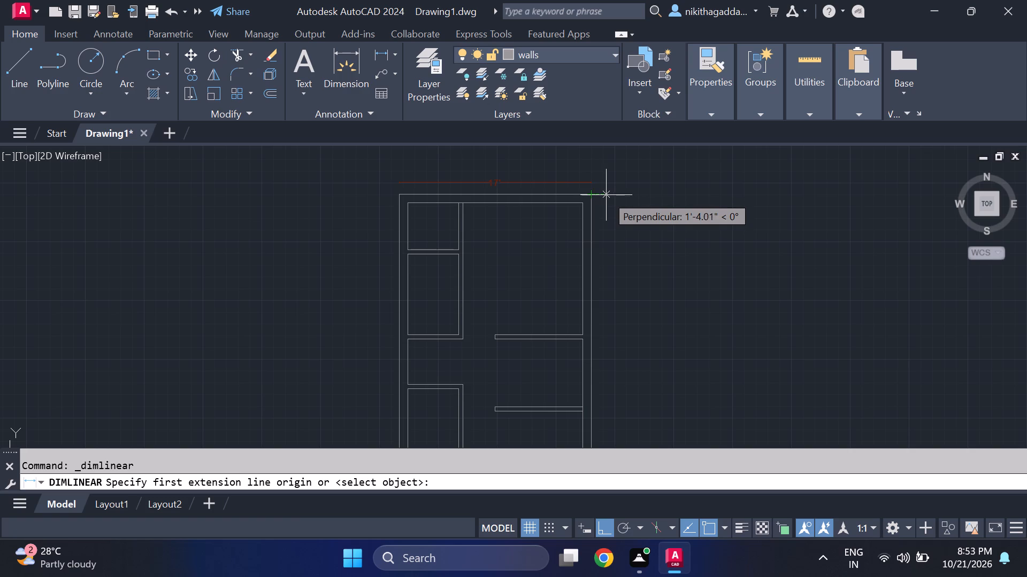
click(617, 194)
scroll(623, 240, down, 4)
scroll(638, 339, up, 3)
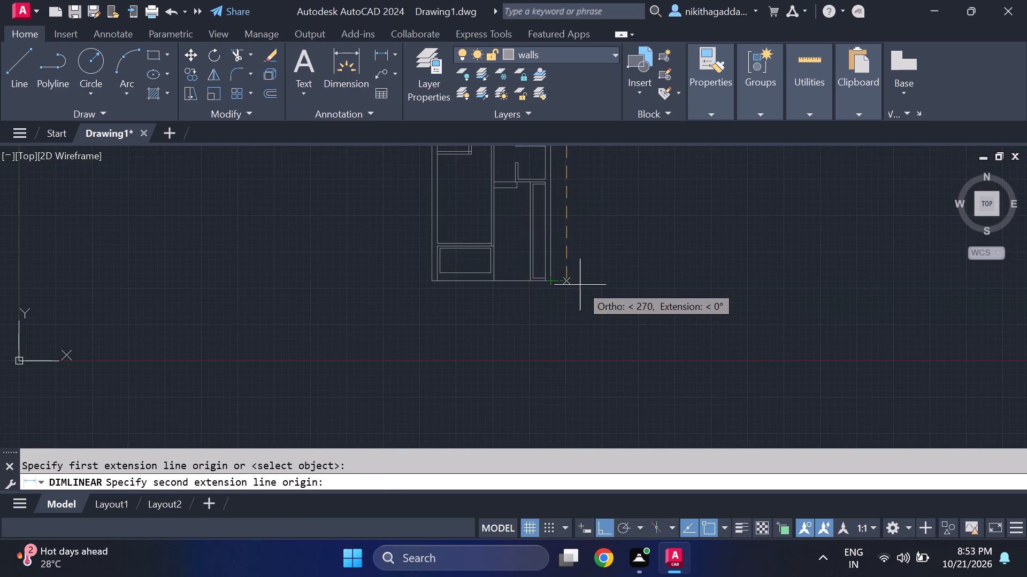
click(567, 279)
click(567, 279)
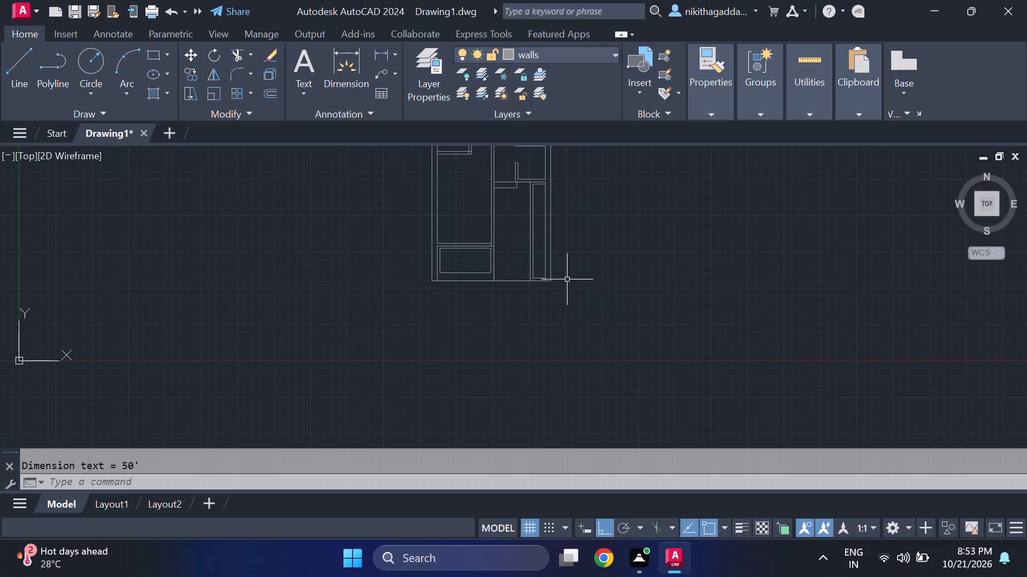
Examine the overall width and length dimensions against the floor plan's outer walls.
middle_drag(591, 225, 626, 347)
scroll(626, 347, down, 3)
scroll(627, 330, up, 3)
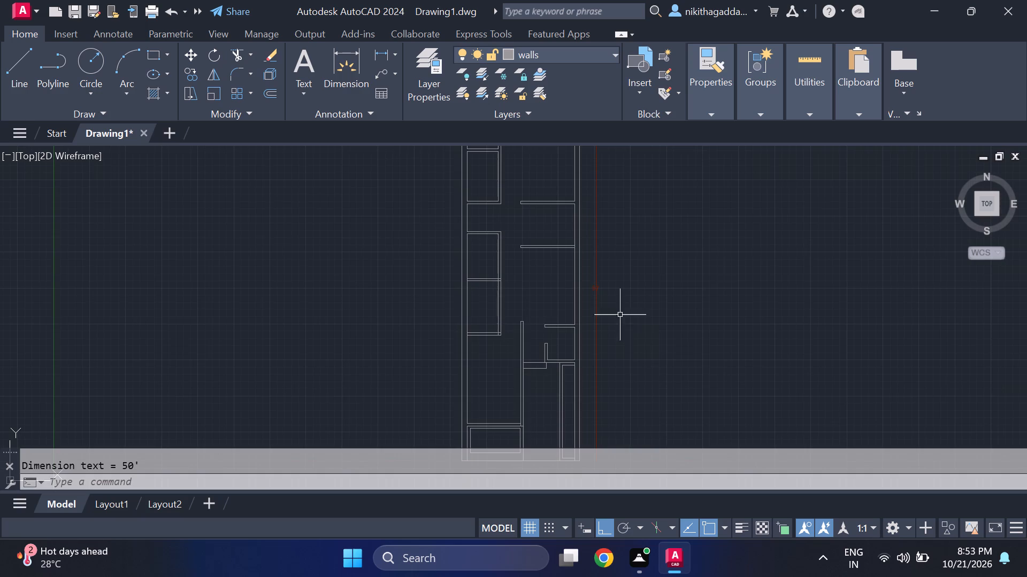
scroll(610, 287, up, 3)
middle_drag(604, 283, 655, 335)
scroll(655, 335, down, 4)
scroll(657, 336, up, 2)
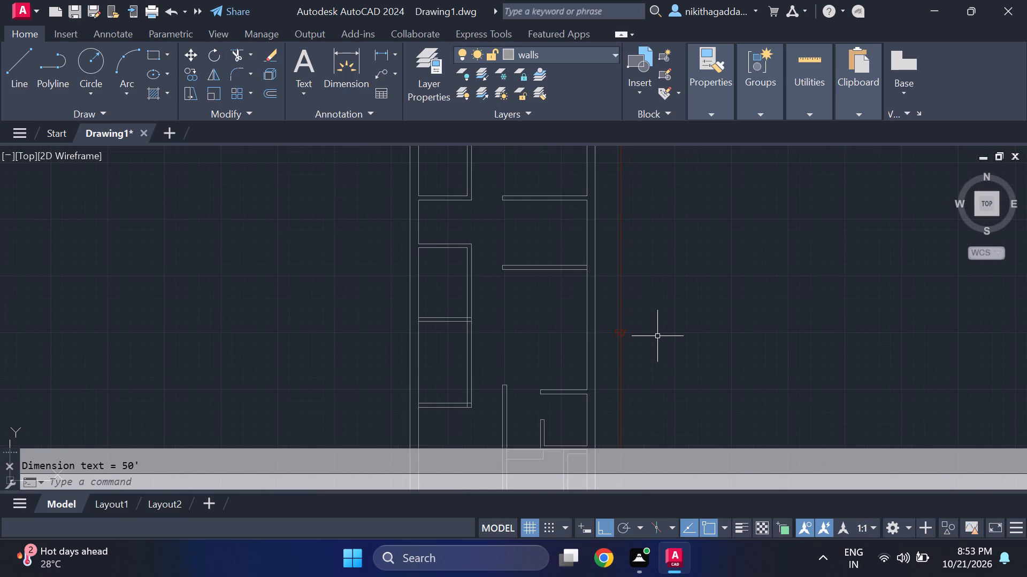
middle_drag(658, 338, 679, 358)
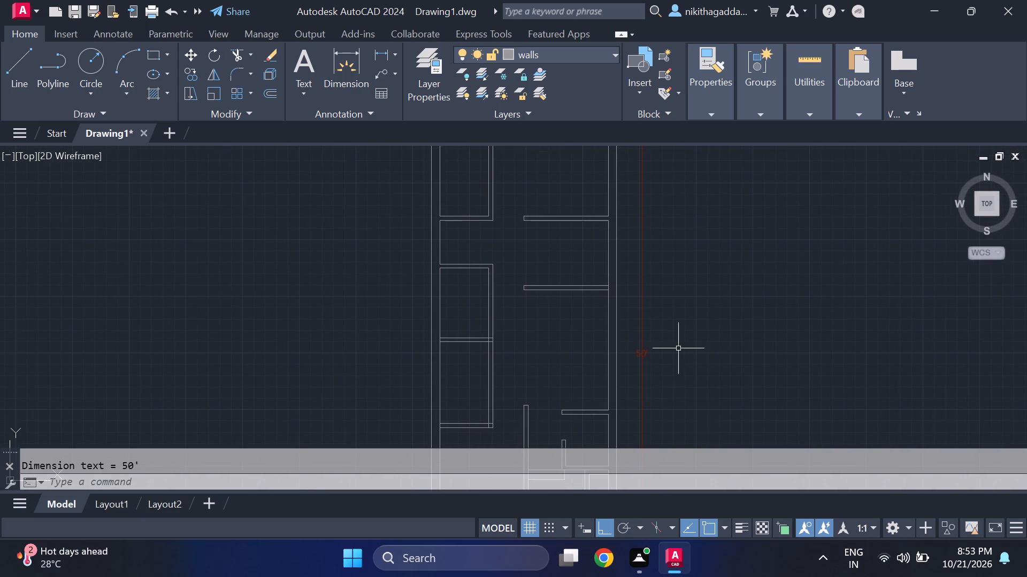
key(Escape)
scroll(675, 347, down, 2)
scroll(657, 323, up, 2)
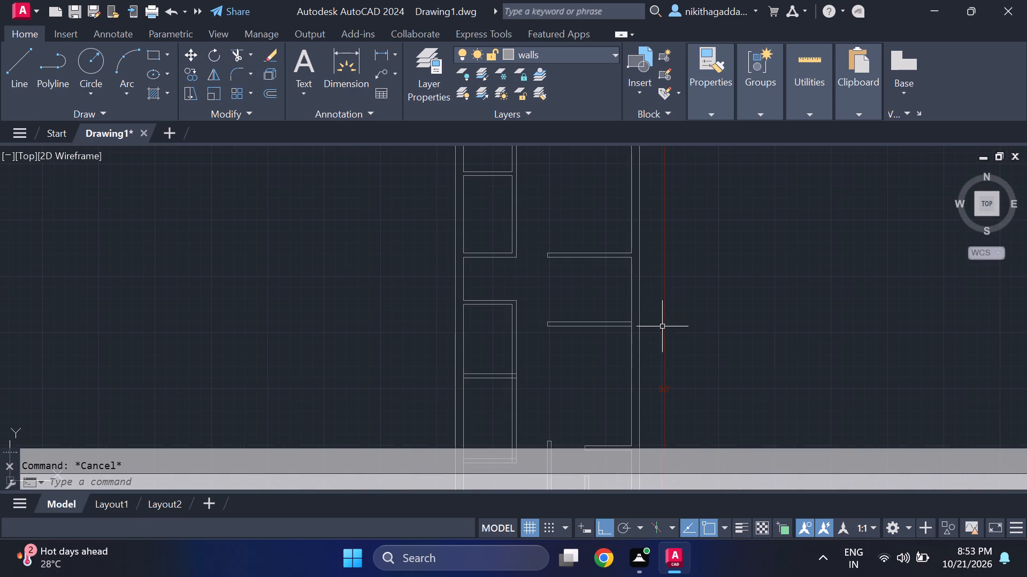
middle_drag(695, 317, 673, 375)
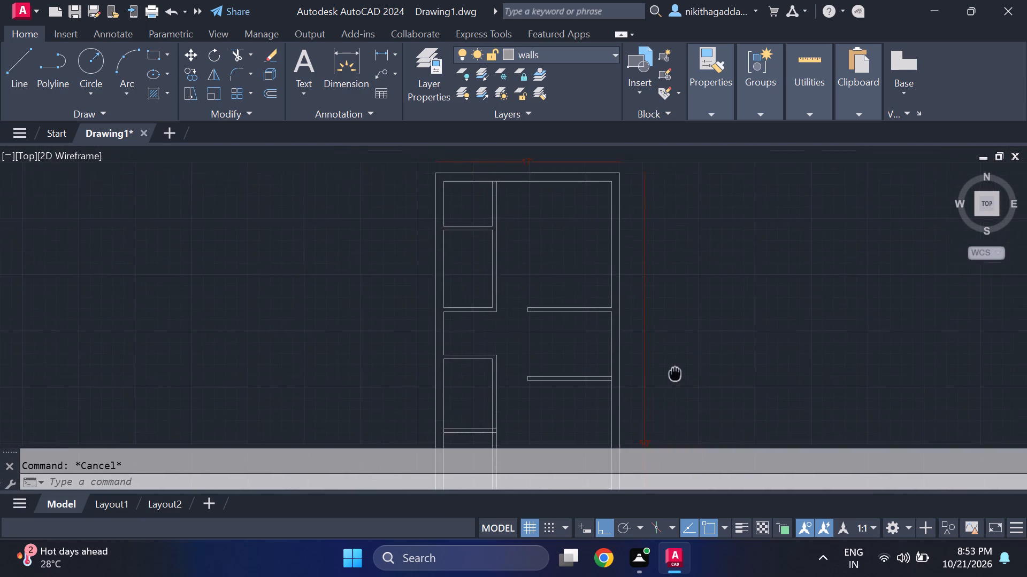
middle_drag(673, 375, 519, 348)
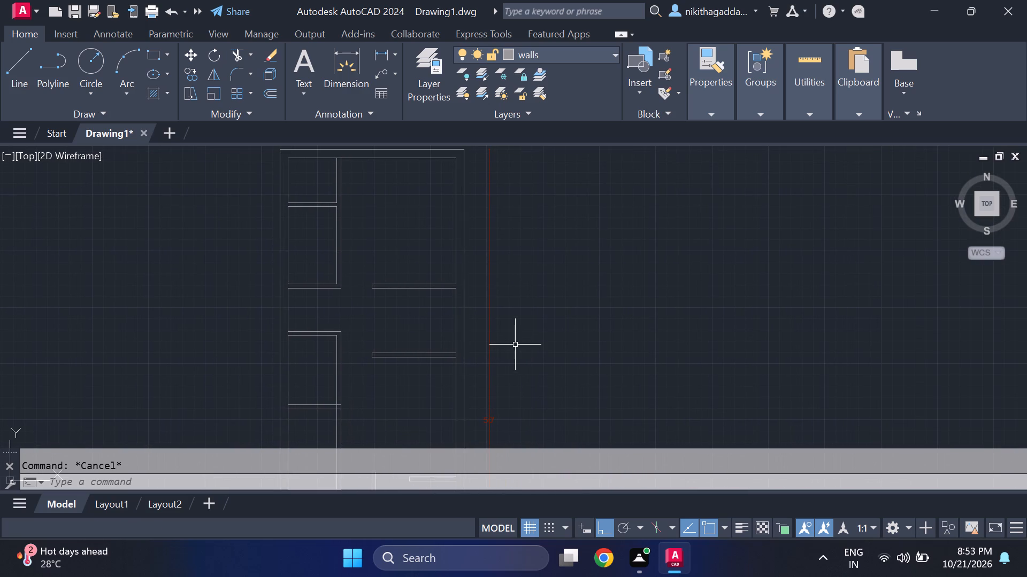
scroll(534, 325, down, 2)
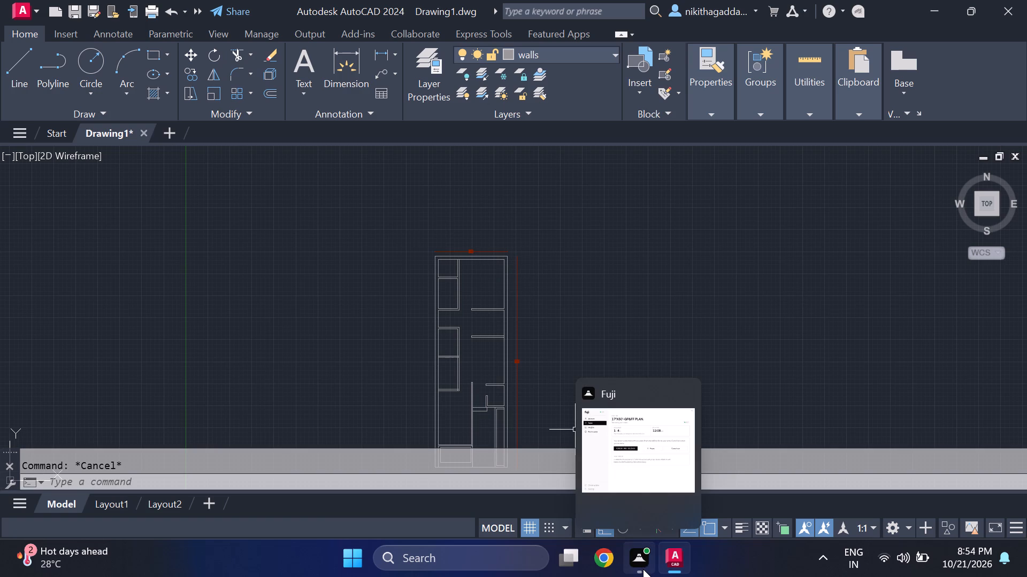
scroll(573, 334, down, 1)
scroll(528, 318, up, 3)
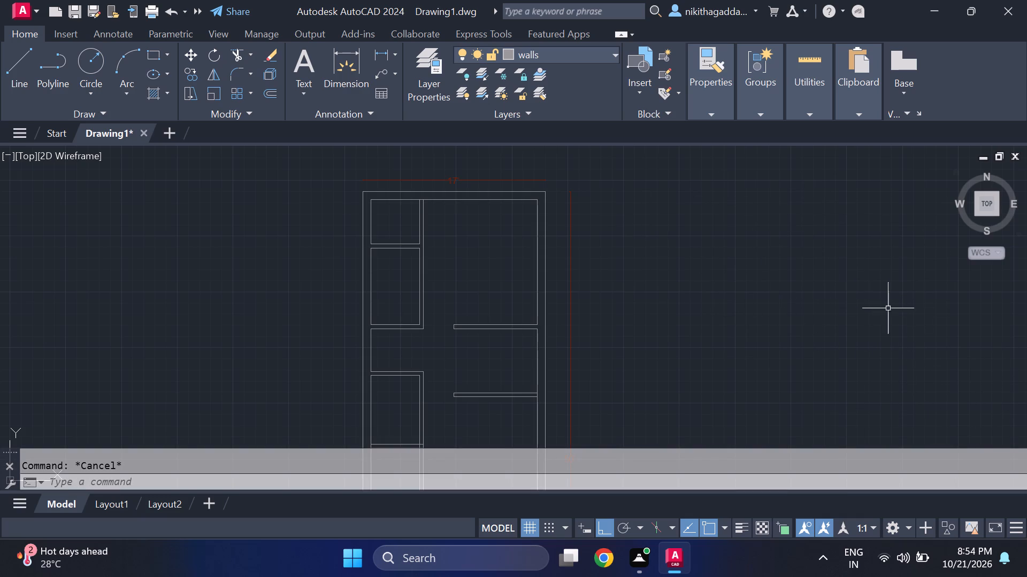
scroll(970, 288, up, 1)
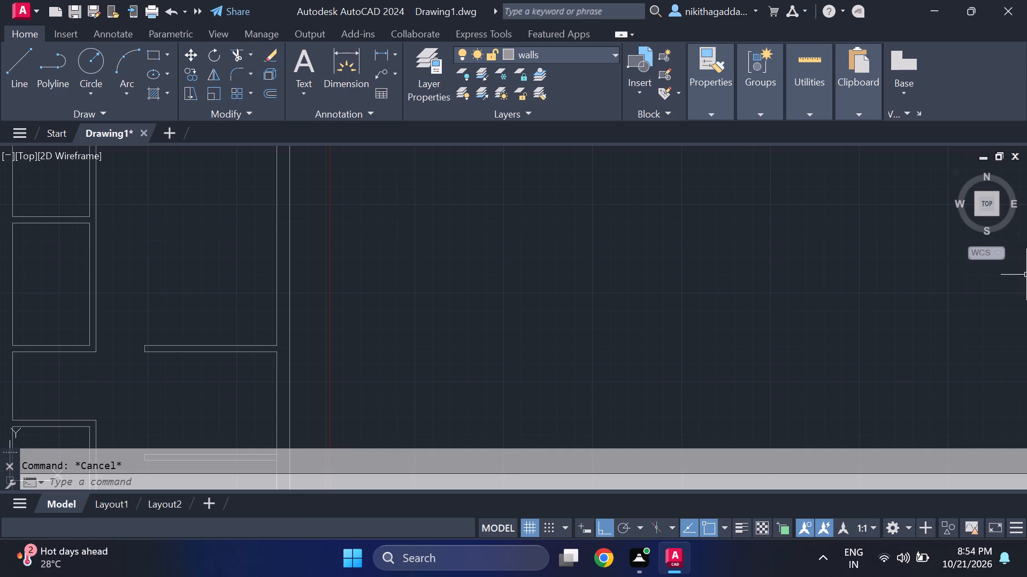
click(1025, 448)
scroll(794, 260, down, 5)
scroll(760, 260, up, 5)
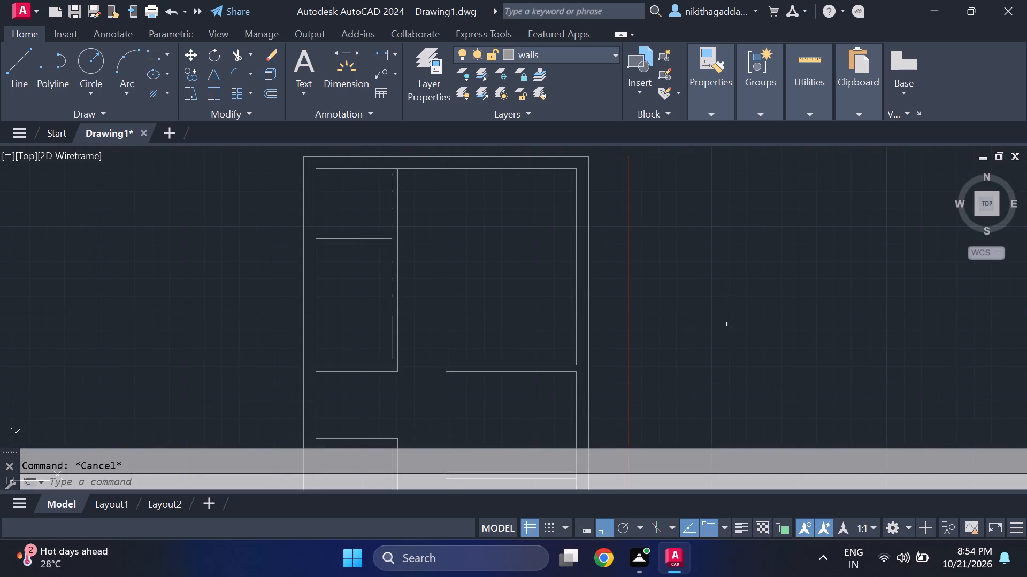
Examine the whole floor plan, ending close up on the upper rooms and the dimension above them.
scroll(681, 328, down, 1)
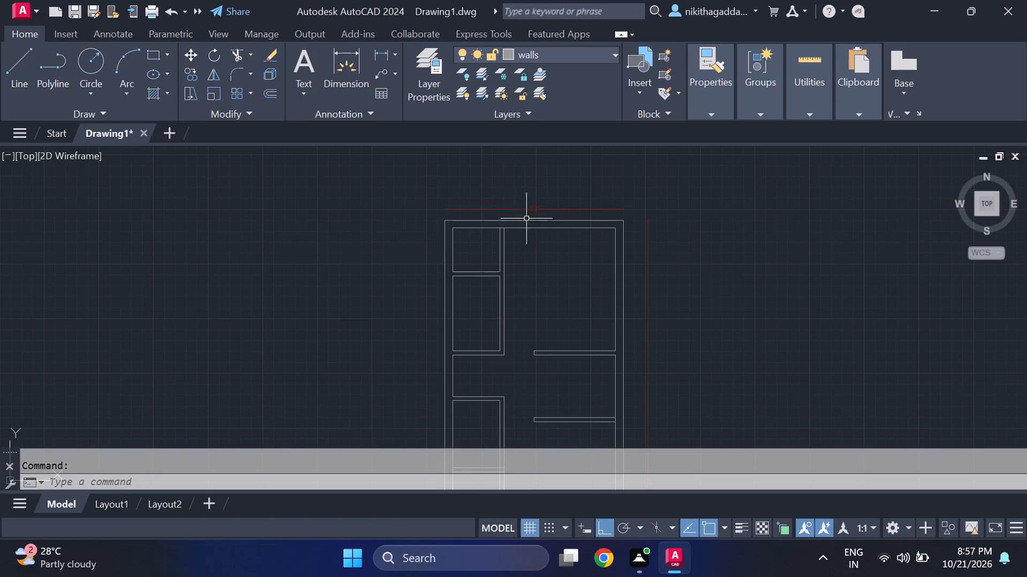
scroll(537, 231, down, 4)
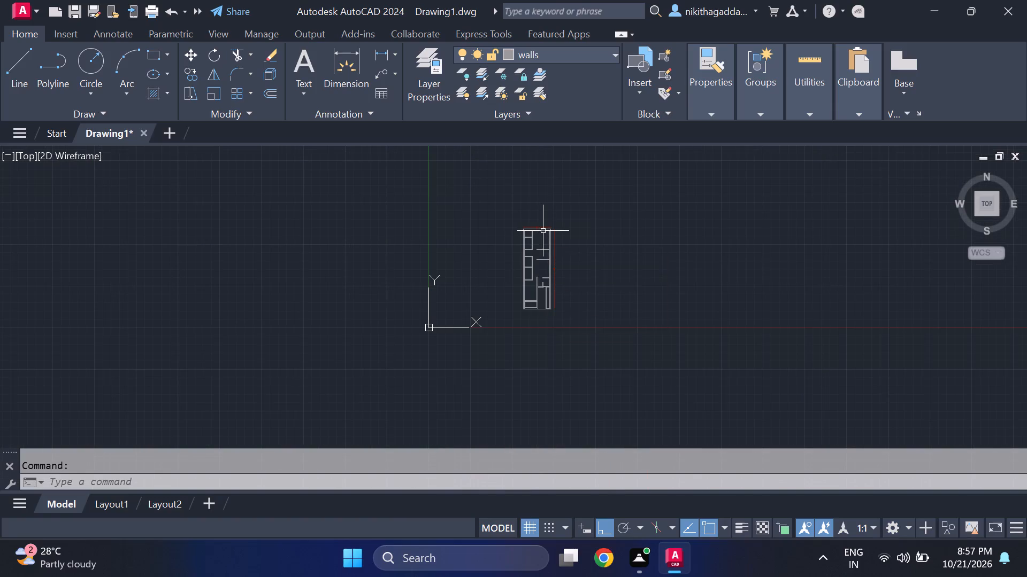
scroll(581, 233, up, 3)
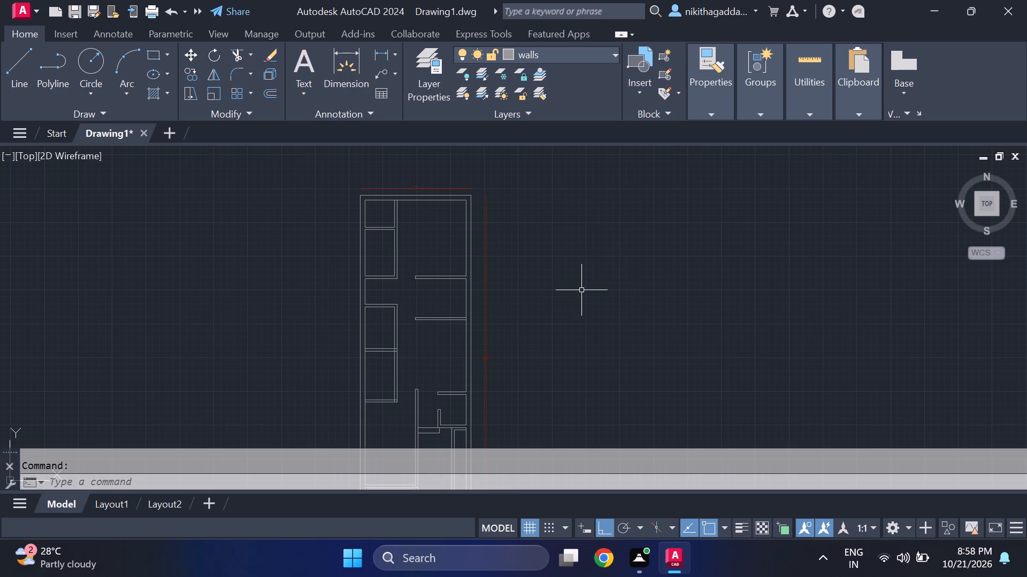
scroll(603, 280, down, 2)
scroll(589, 267, up, 2)
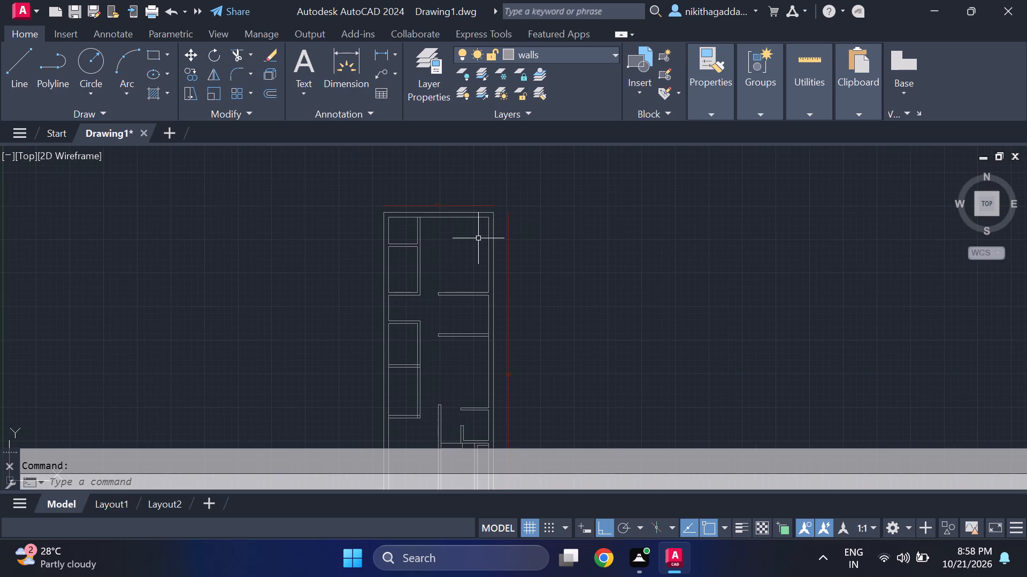
middle_drag(478, 248, 524, 272)
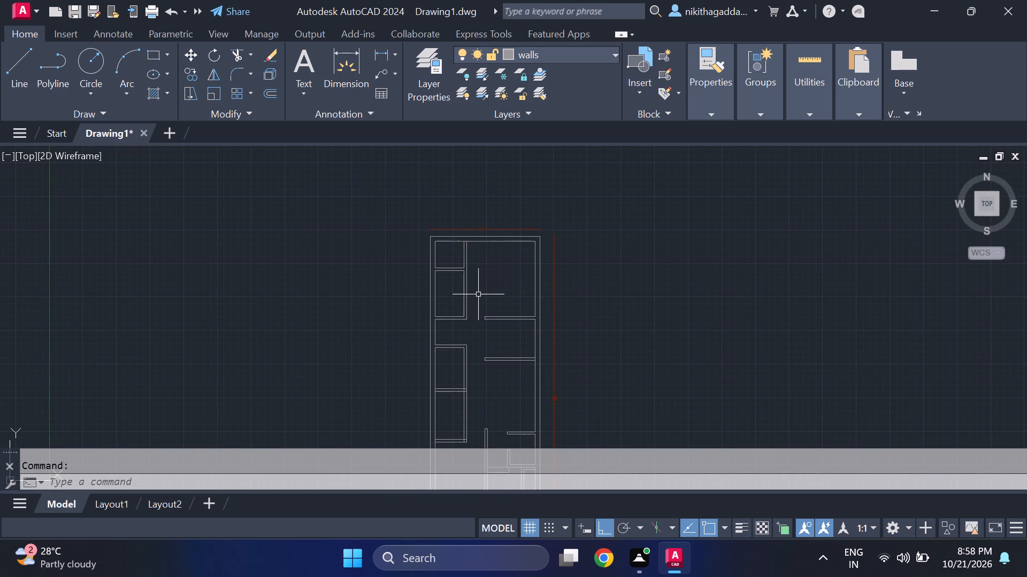
scroll(480, 292, up, 1)
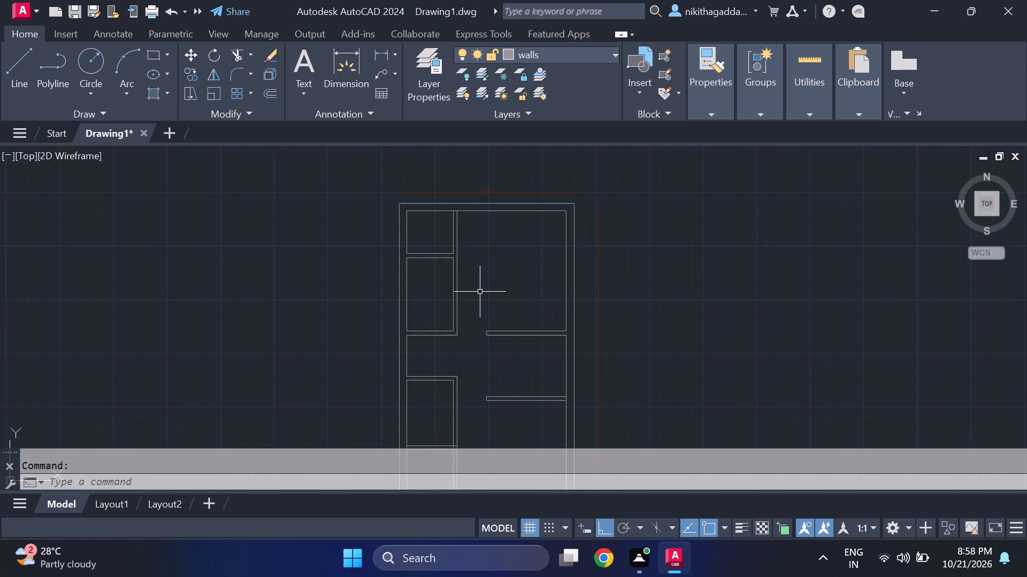
scroll(523, 255, up, 2)
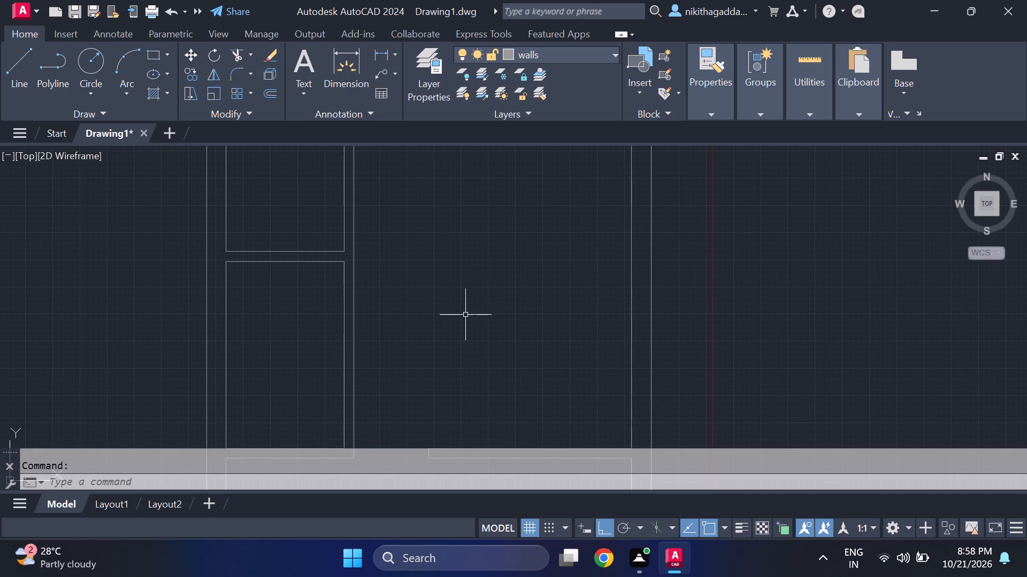
scroll(464, 315, up, 2)
scroll(469, 306, down, 2)
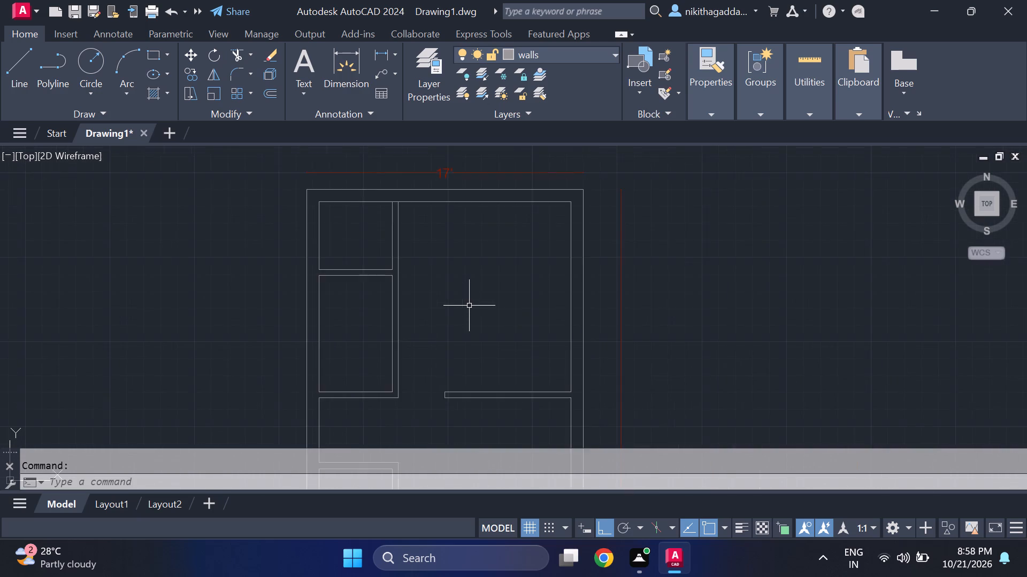
scroll(469, 306, down, 2)
middle_drag(489, 286, 641, 344)
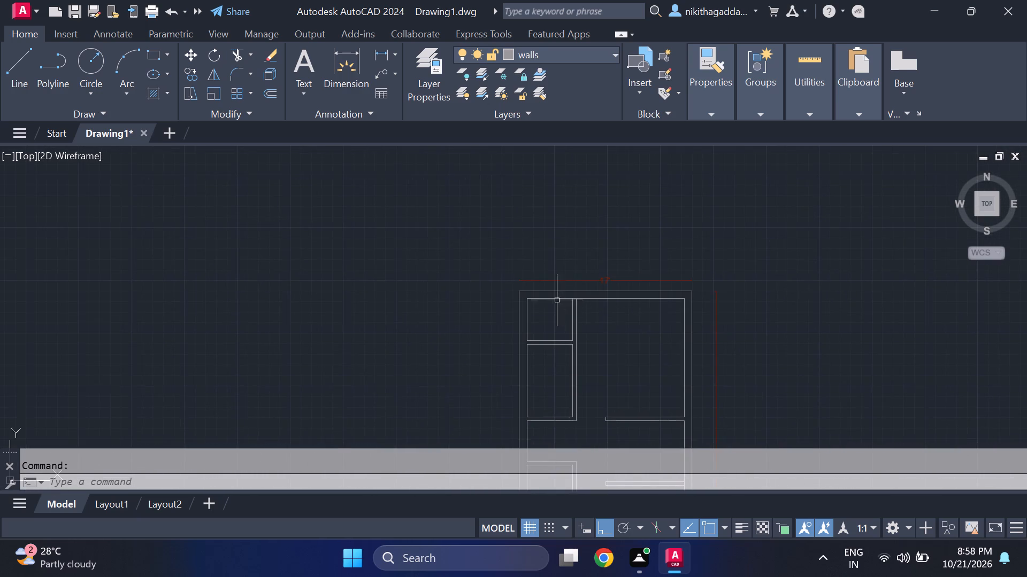
scroll(556, 299, up, 2)
middle_drag(554, 316, 499, 246)
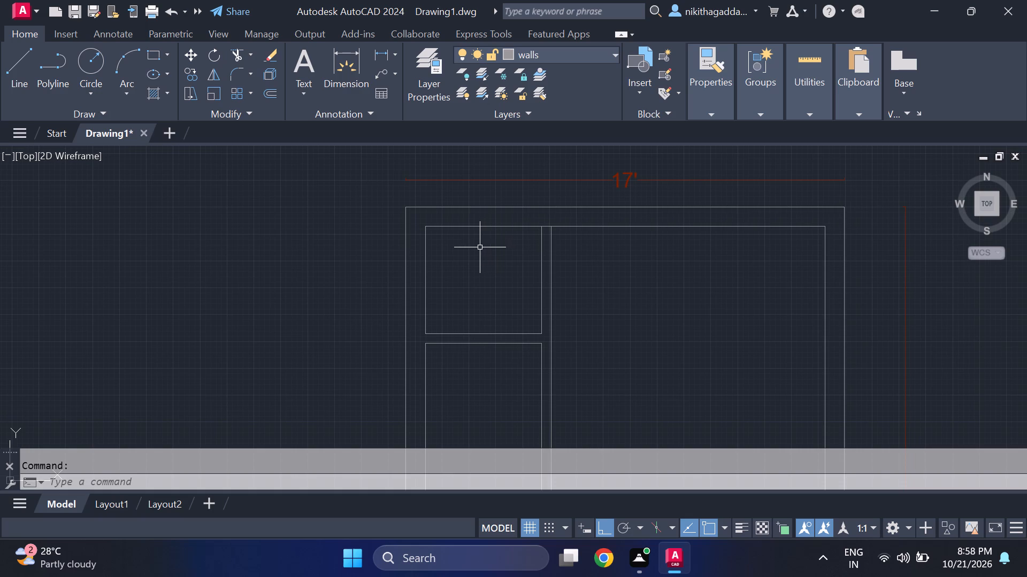
Set the current drawing colour to ByLayer.
text(color)
key(Return)
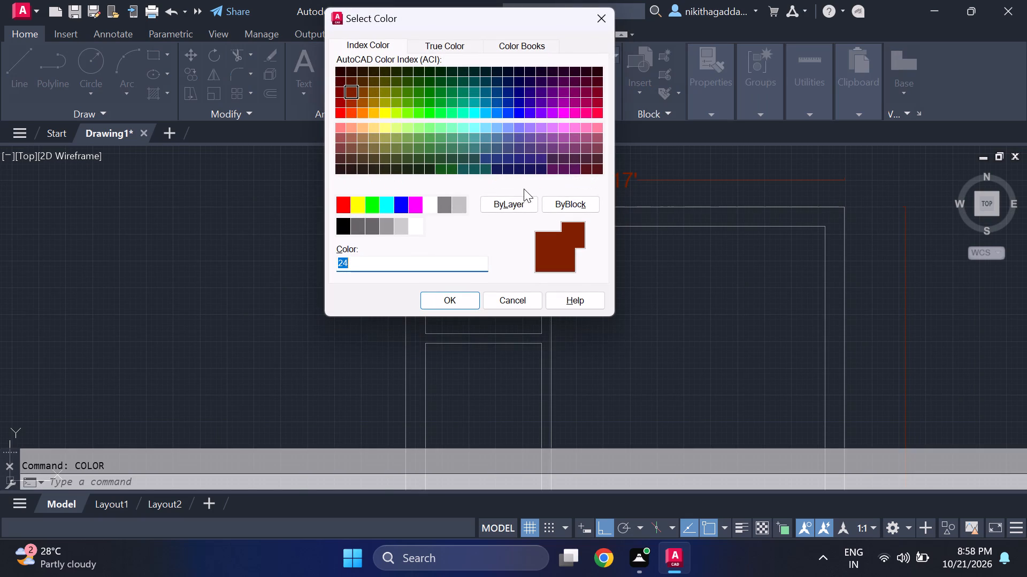
click(525, 203)
click(474, 302)
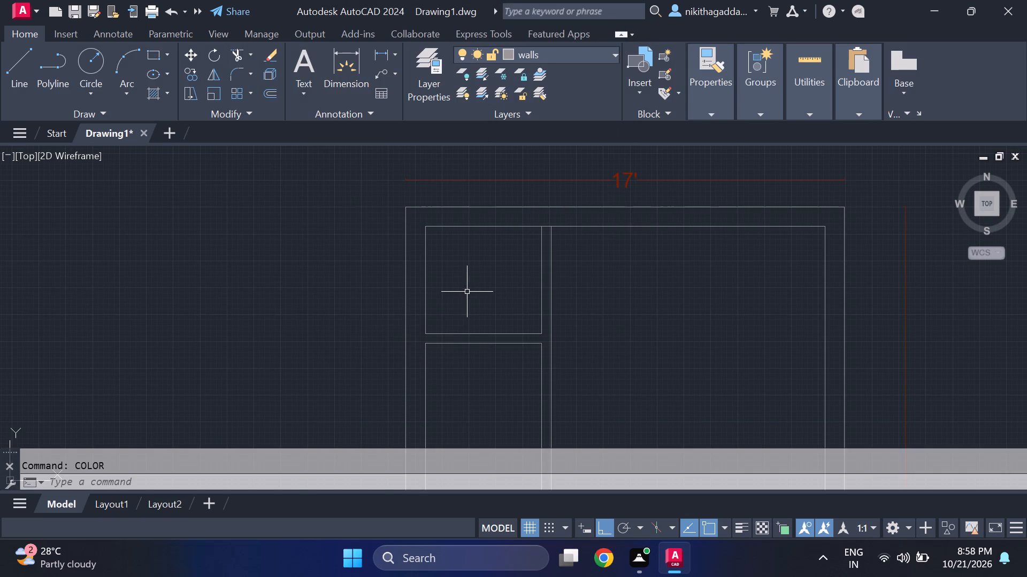
With Ortho off, draw a diagonal line across the small upper-left room, from its top-left inner corner to its bottom-right inner corner.
middle_drag(467, 292, 464, 306)
scroll(464, 306, up, 2)
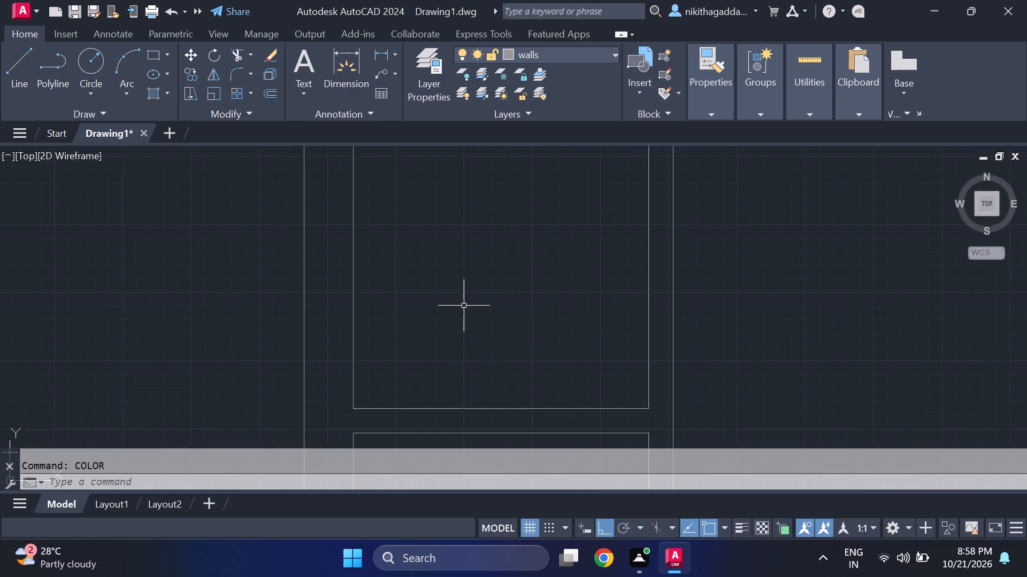
scroll(464, 306, down, 2)
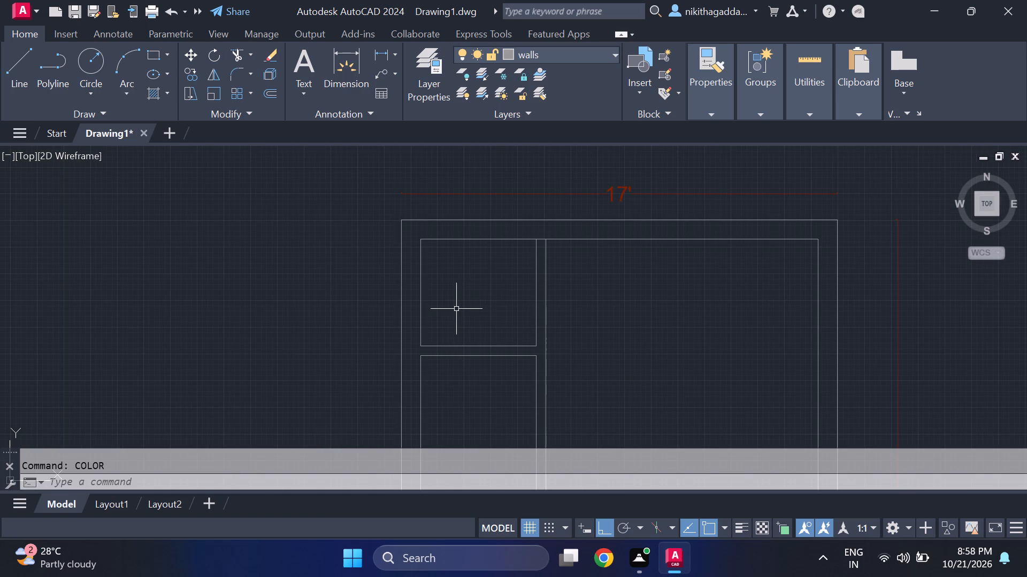
scroll(457, 308, up, 1)
middle_drag(458, 308, 471, 338)
key(l)
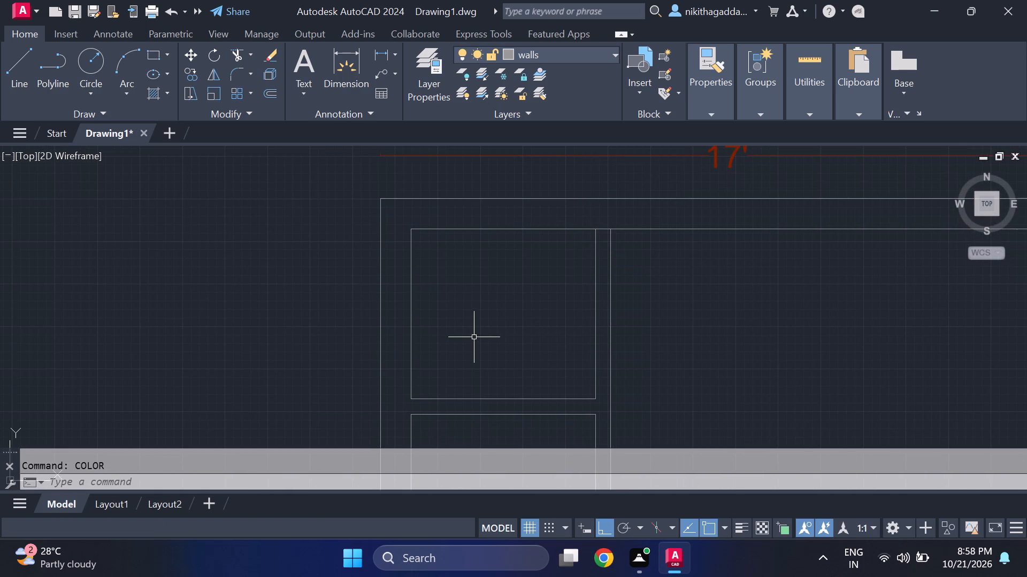
key(Return)
click(411, 225)
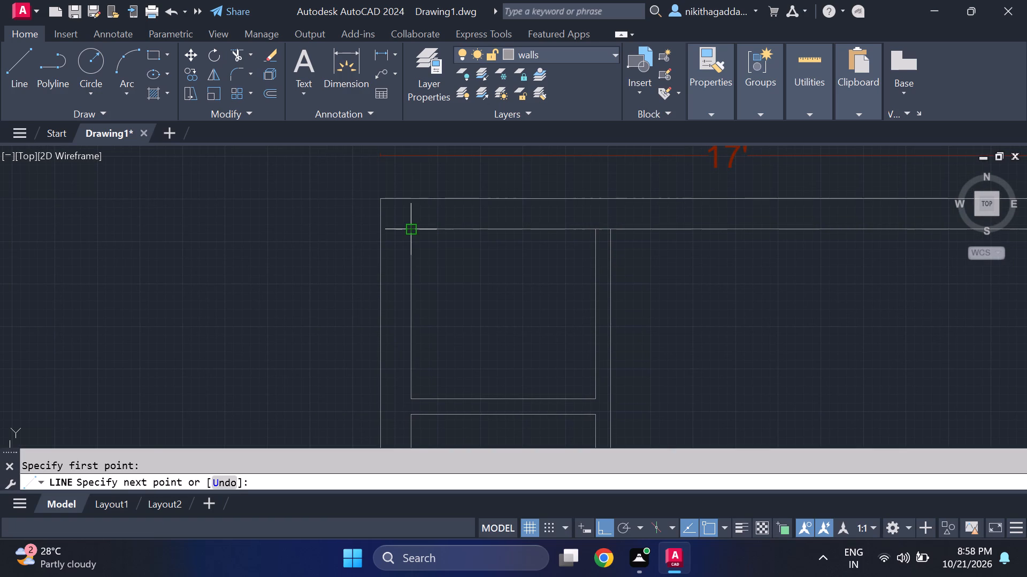
key(F8)
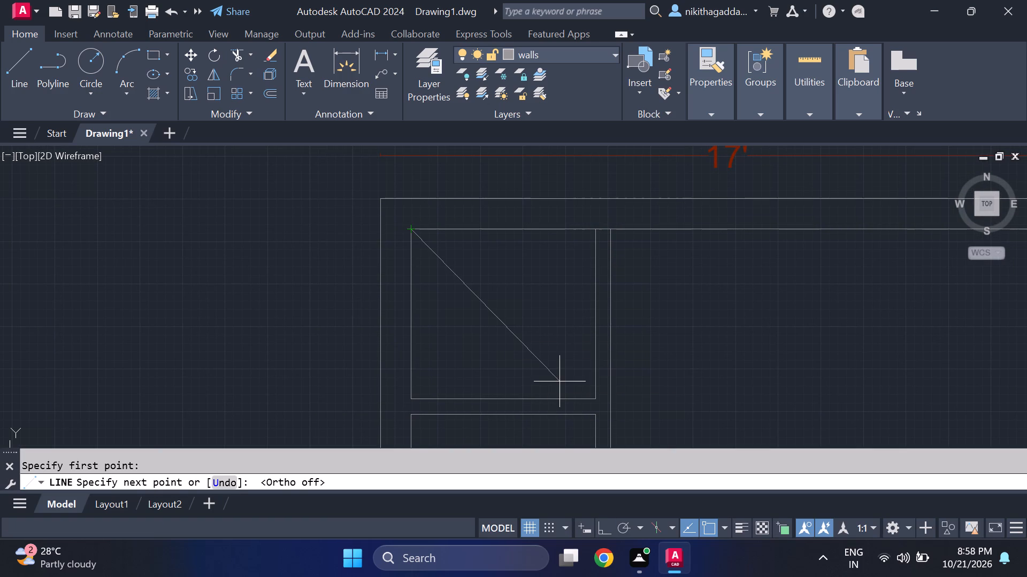
click(595, 394)
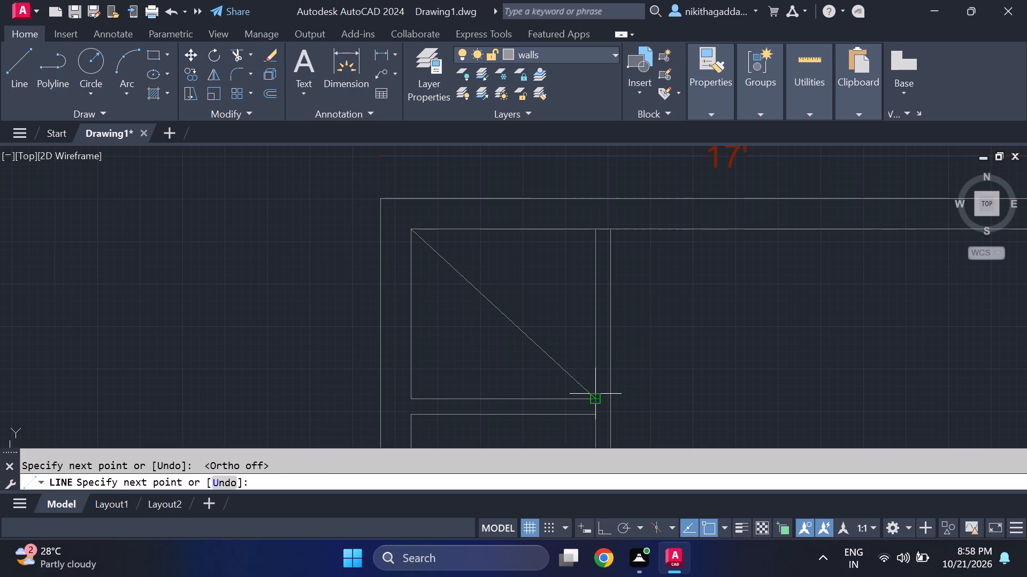
key(Escape)
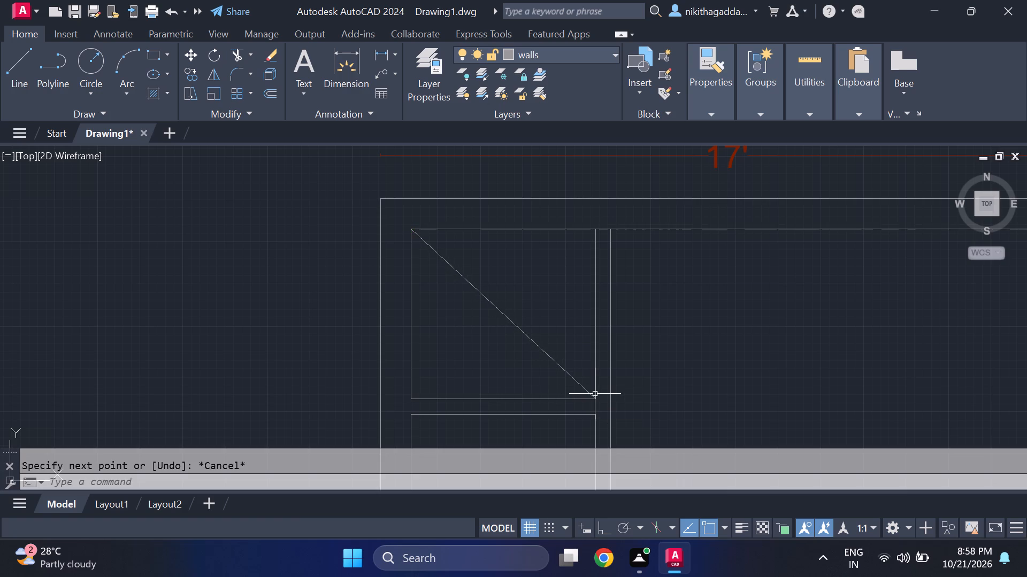
Draw the opposite diagonal across the same room, from its bottom-left inner corner to its top-right inner corner.
key(space)
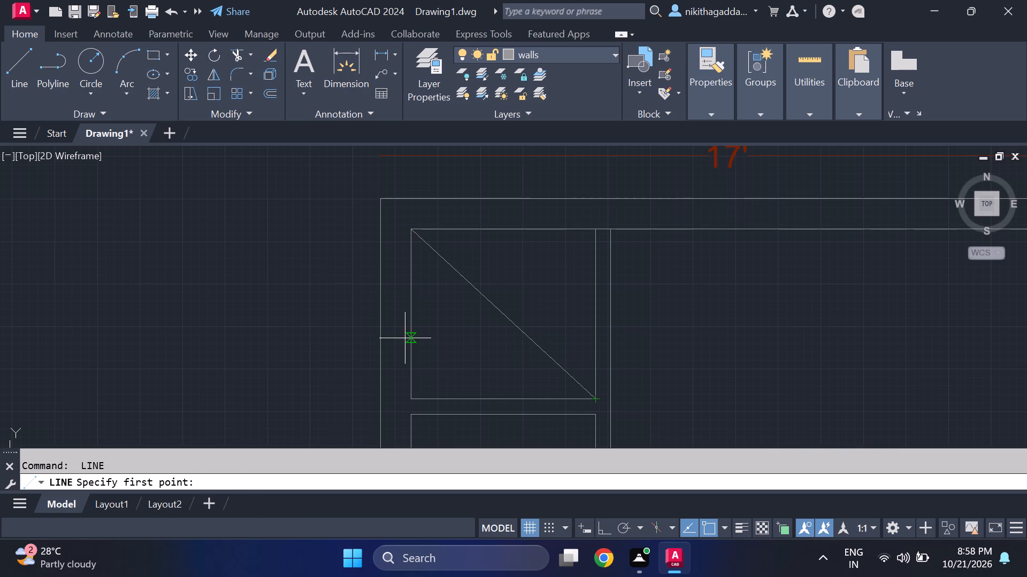
key(space)
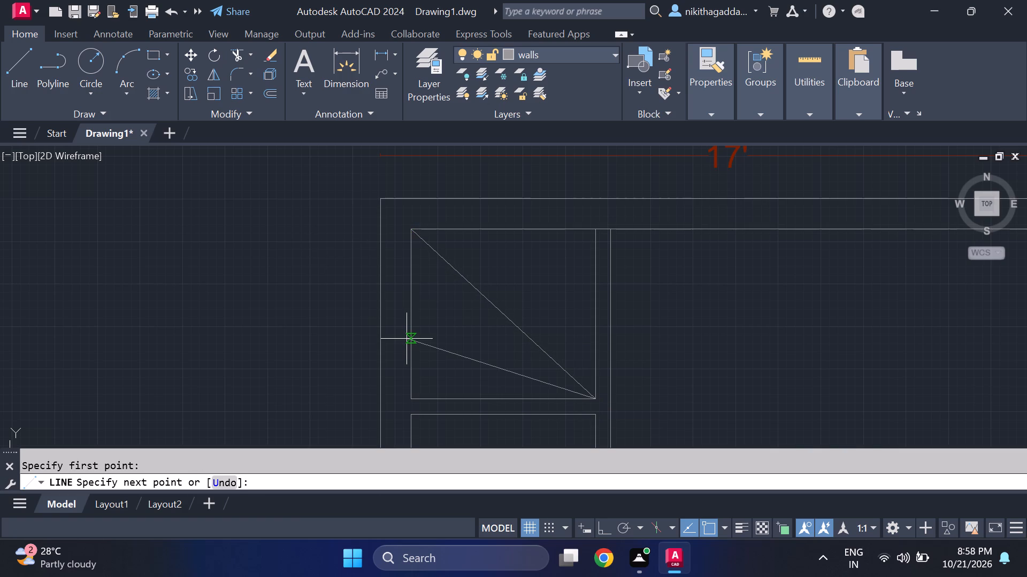
key(Escape)
key(space)
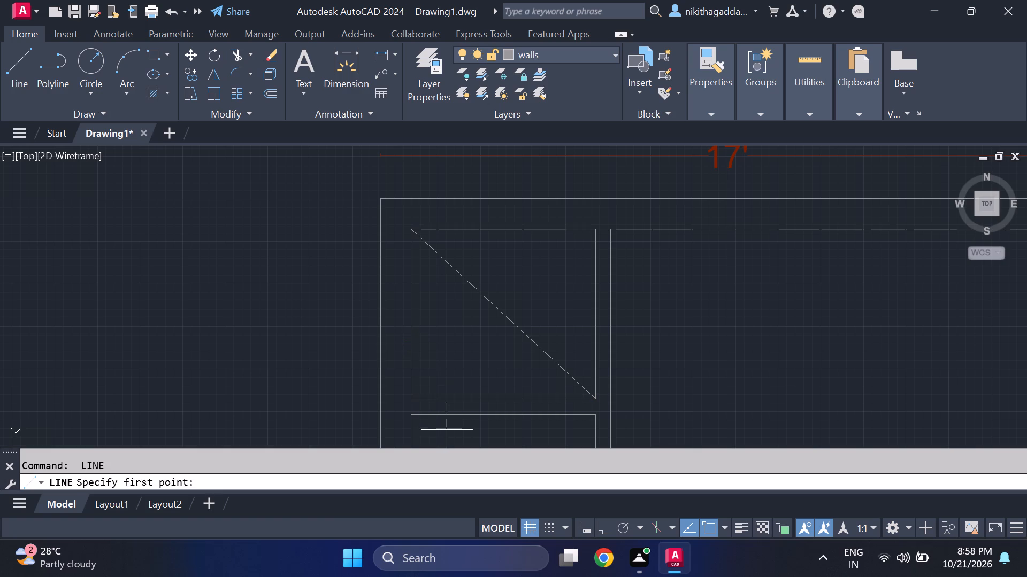
click(407, 401)
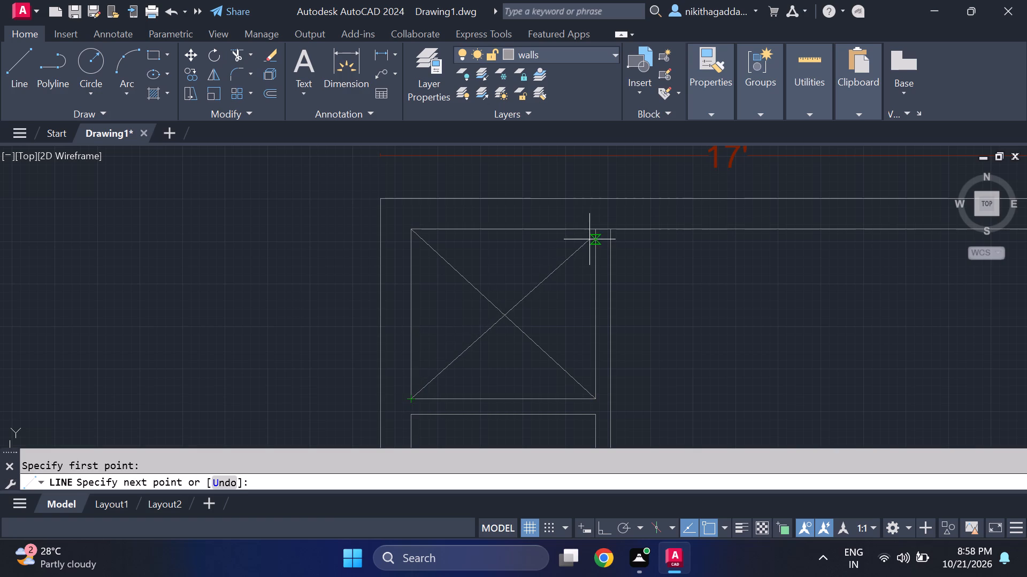
click(594, 235)
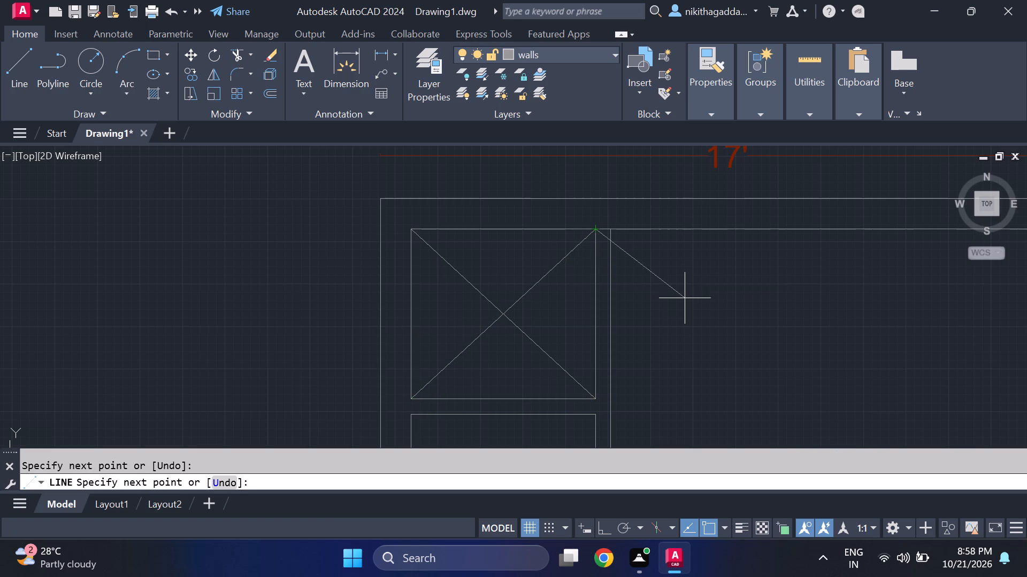
key(Escape)
Load the ACAD_ISO02W100 (ISO dash) linetype into the drawing, starting from the two selected diagonals.
click(560, 307)
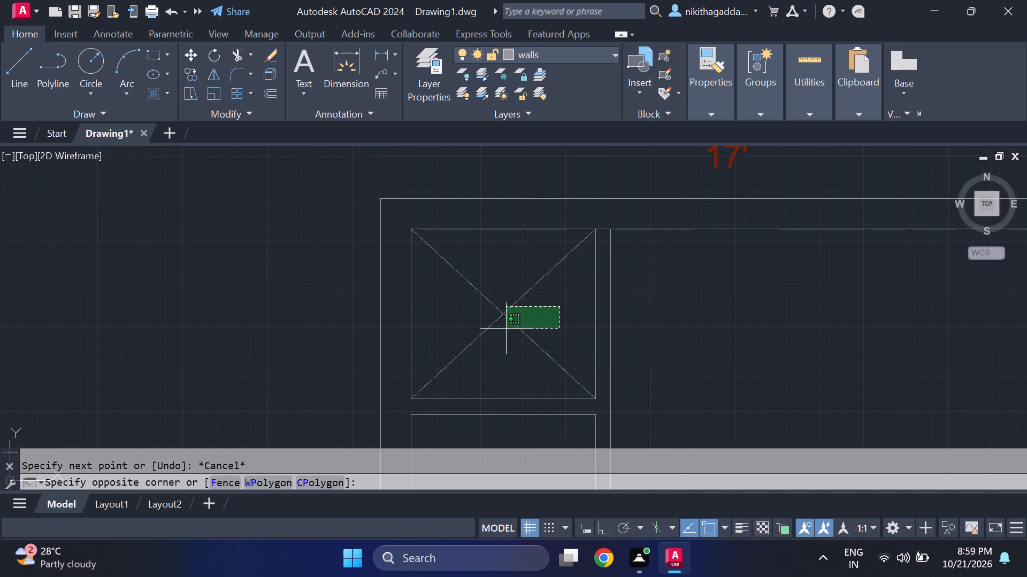
click(485, 331)
click(715, 108)
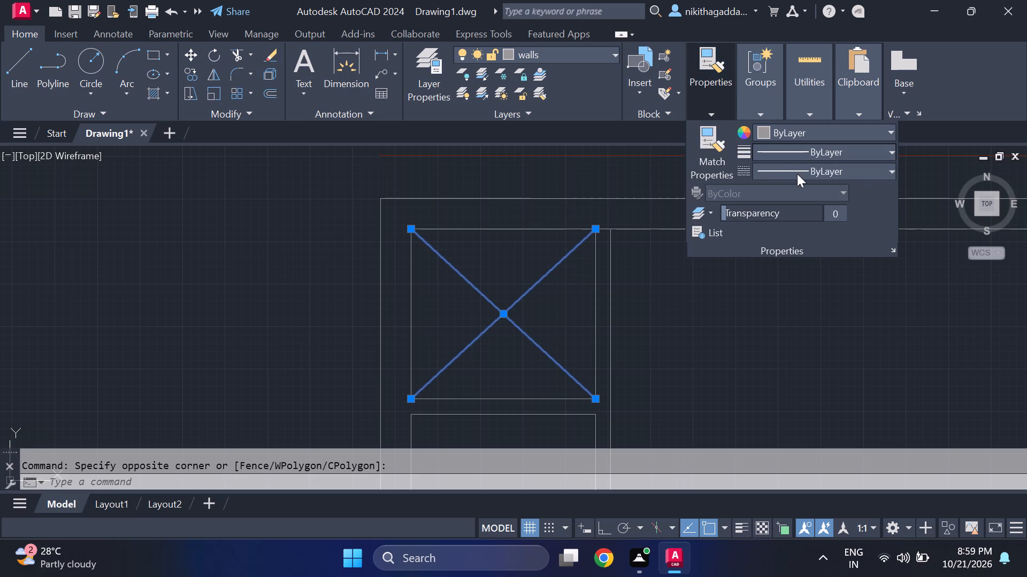
click(872, 176)
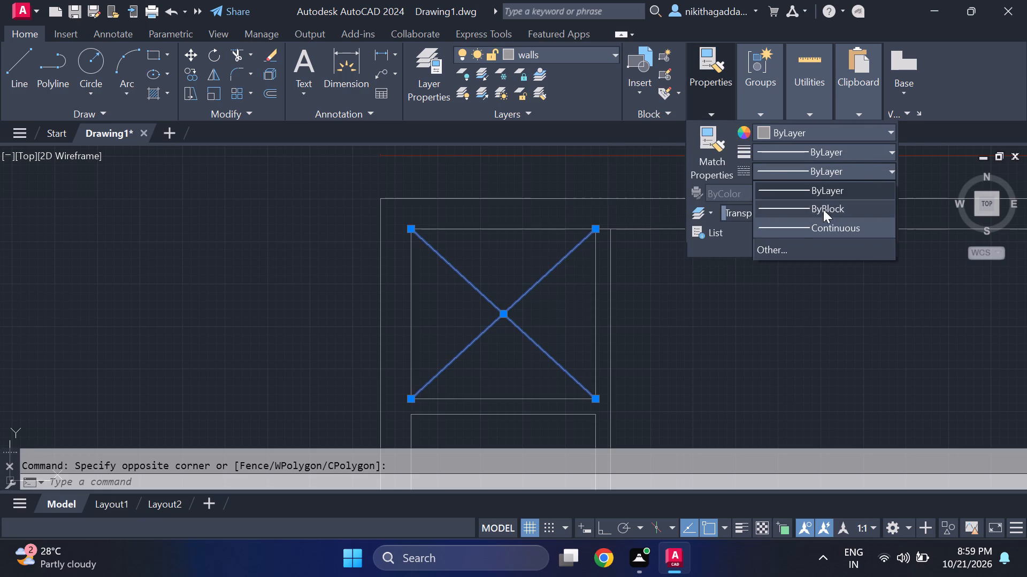
click(777, 251)
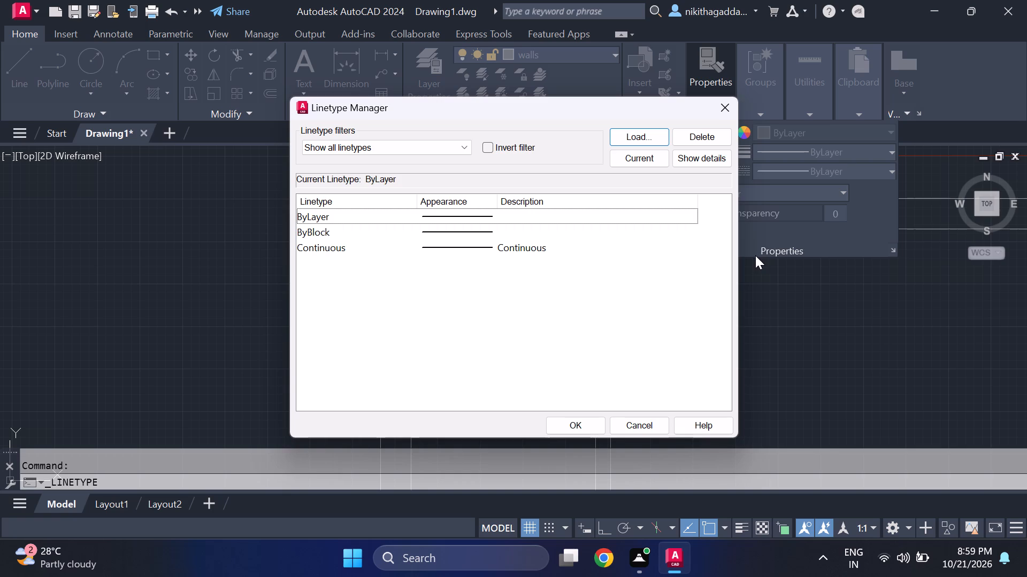
click(639, 131)
click(564, 237)
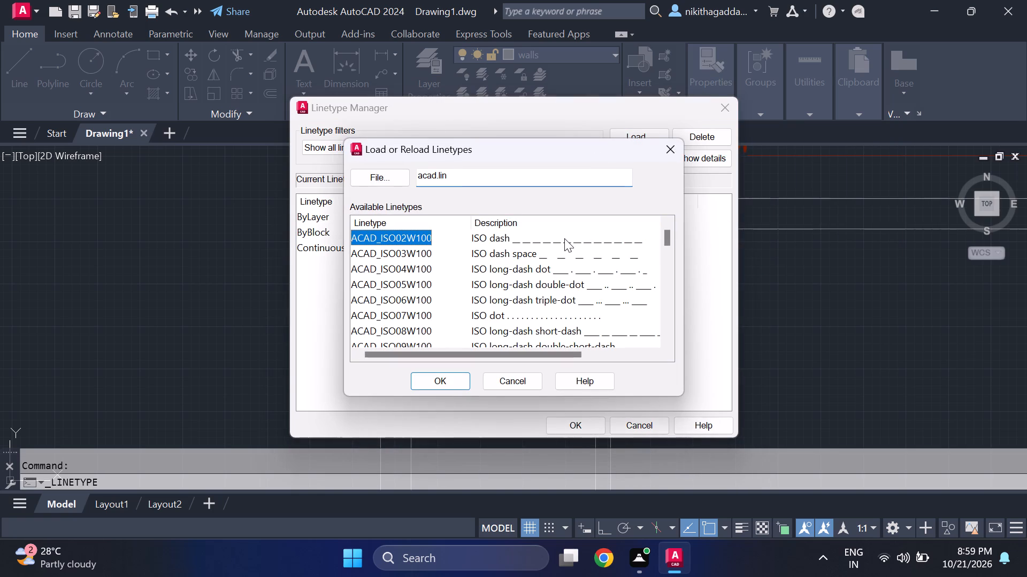
click(455, 383)
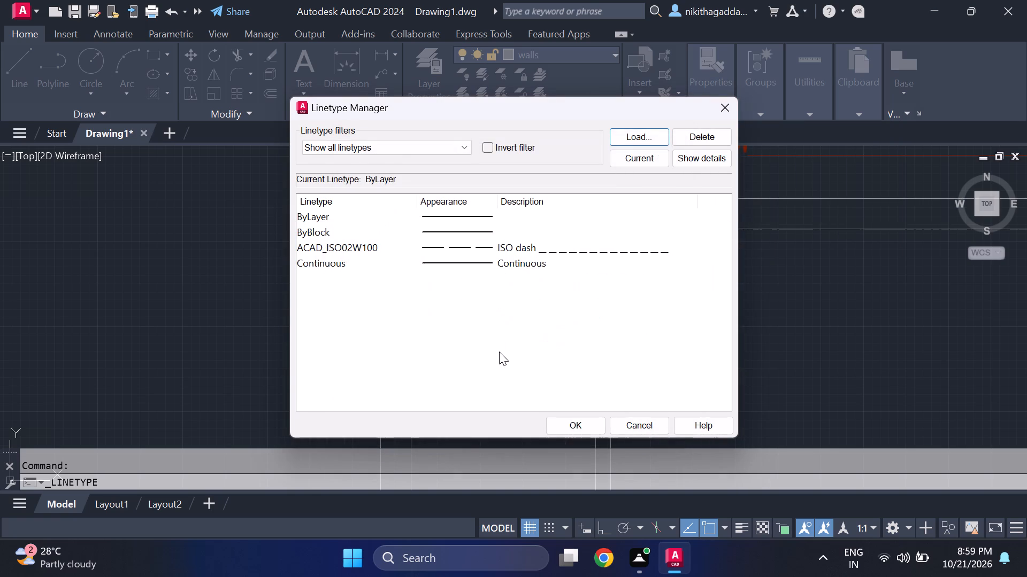
click(555, 246)
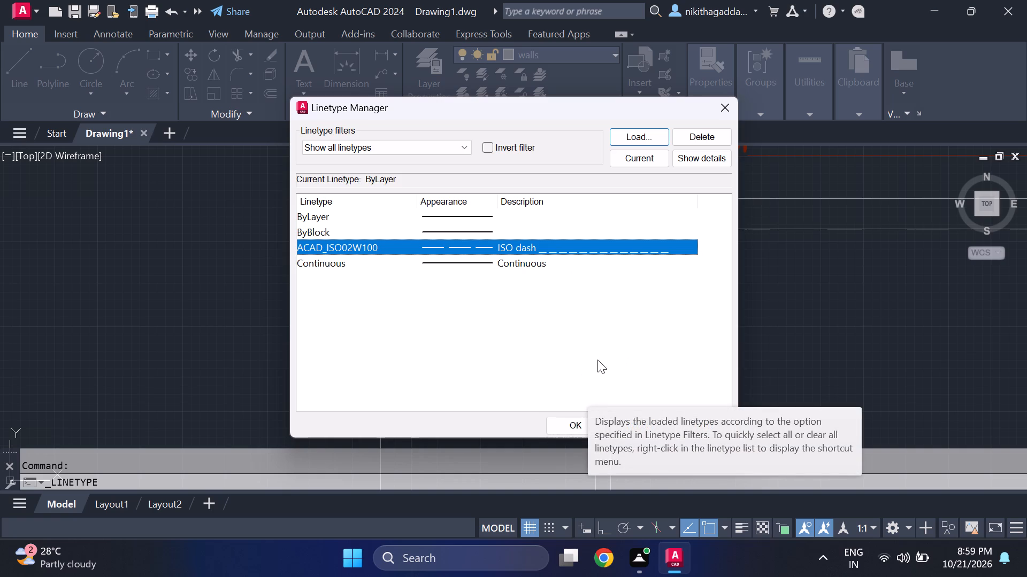
click(578, 424)
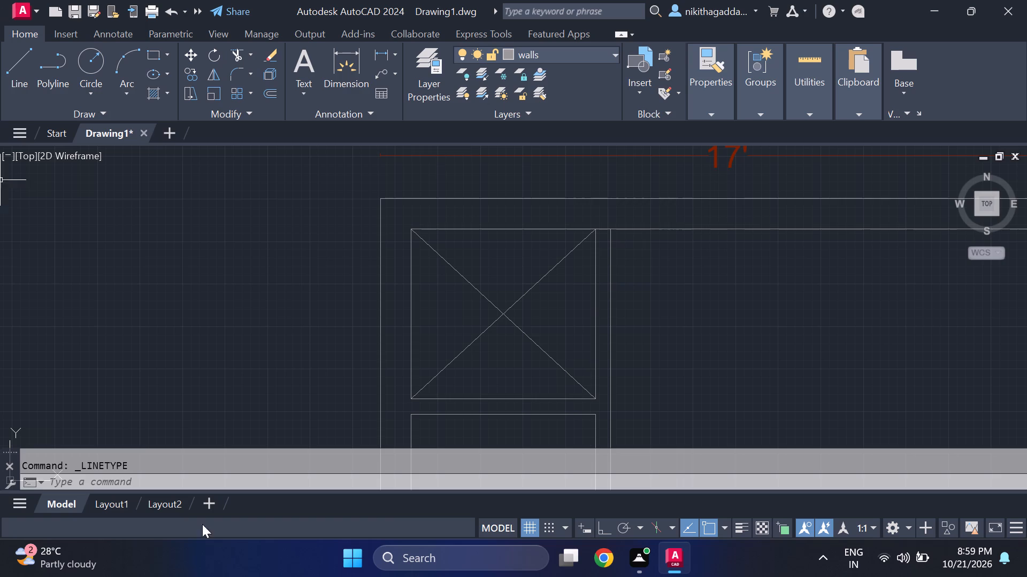
Apply the ACAD_ISO02W100 dashed linetype to both crossing diagonals in the upper-left room.
scroll(704, 301, down, 3)
scroll(698, 301, up, 3)
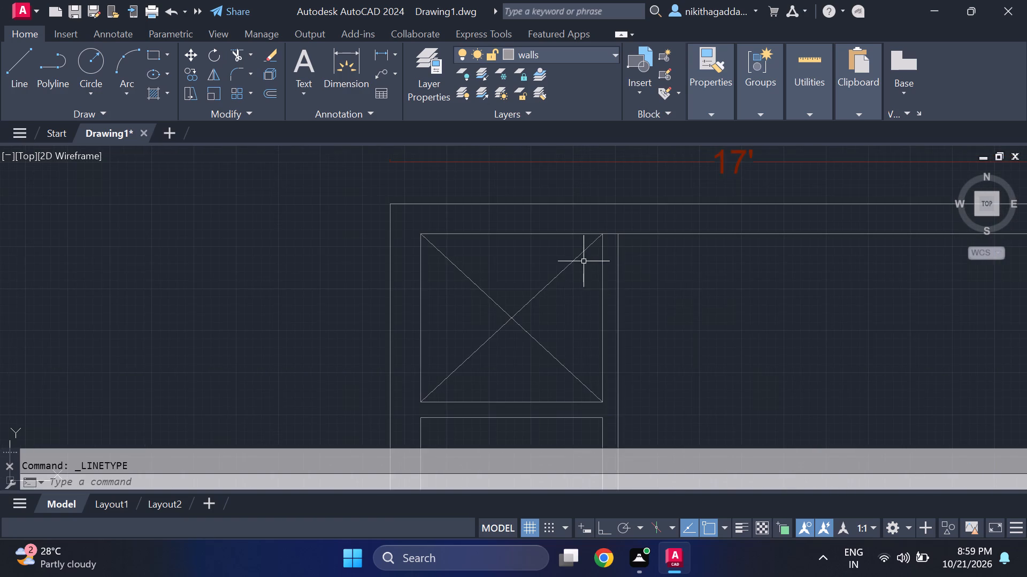
scroll(580, 266, down, 3)
scroll(571, 252, up, 3)
click(574, 355)
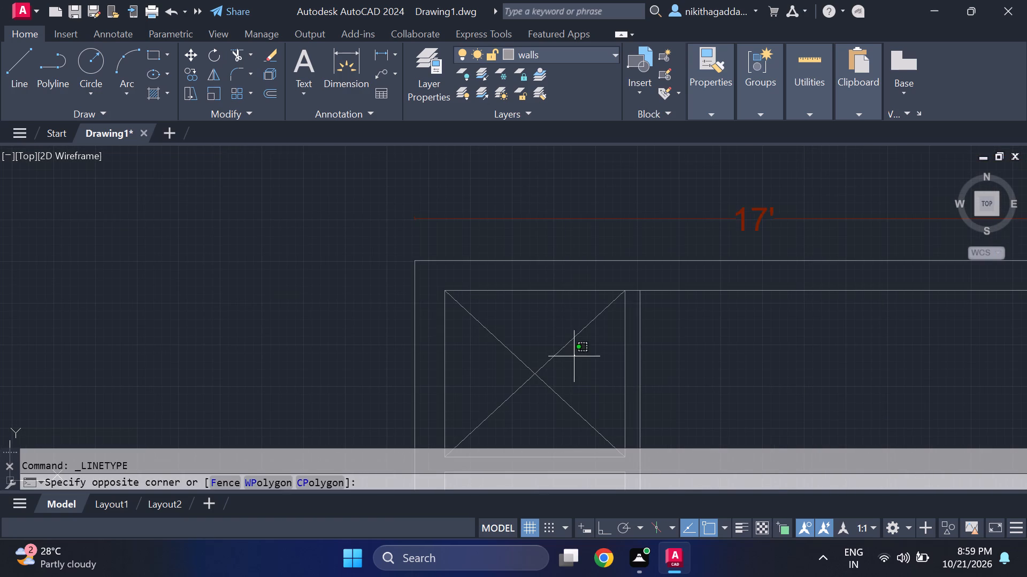
click(526, 386)
drag(706, 120, 704, 111)
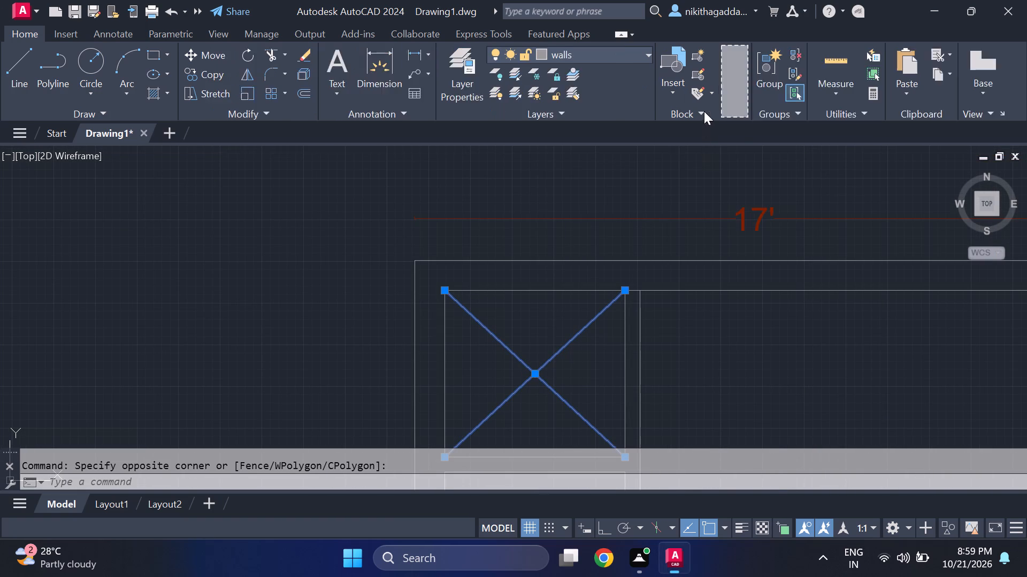
click(723, 106)
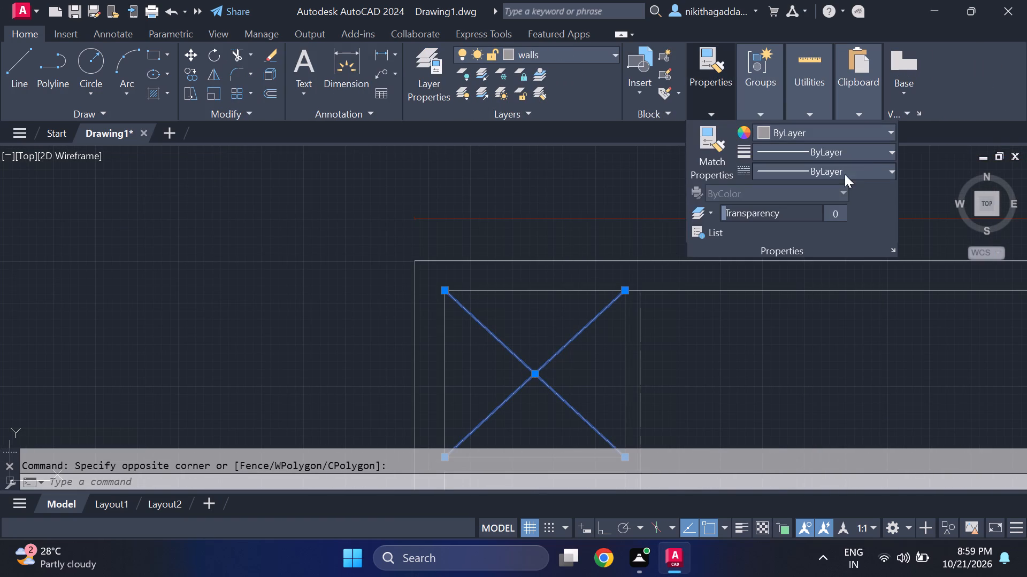
click(873, 168)
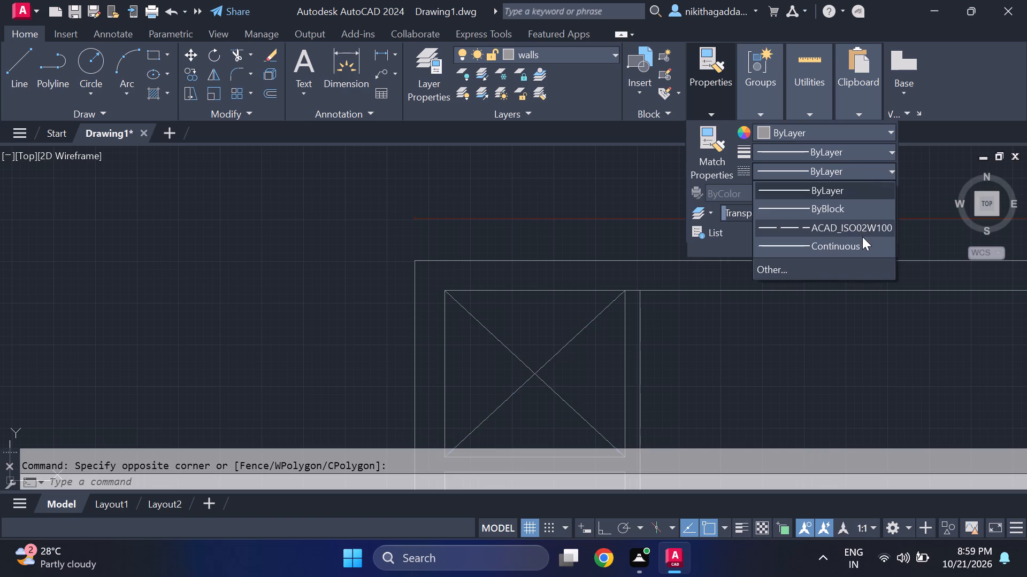
click(862, 237)
key(Escape)
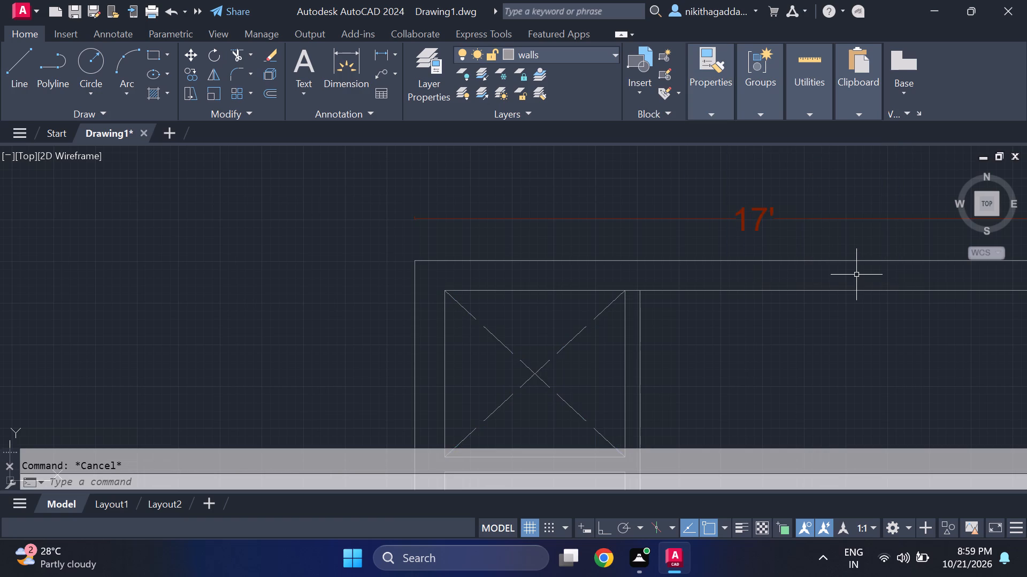
Examine the crossed diagonals in the upper-left room, both close up and against the surrounding rooms.
scroll(849, 288, down, 4)
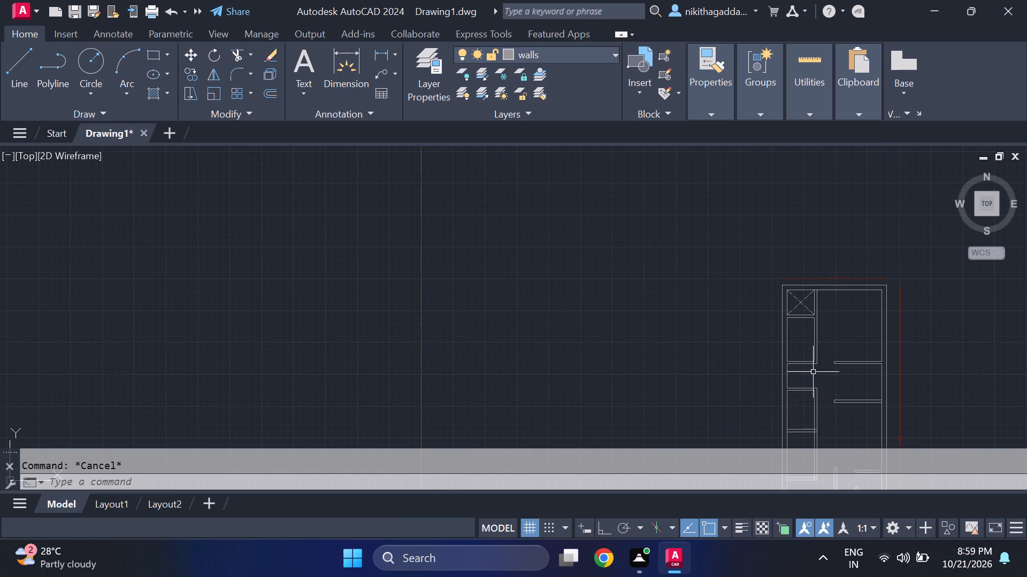
scroll(804, 315, up, 2)
middle_drag(803, 316, 784, 341)
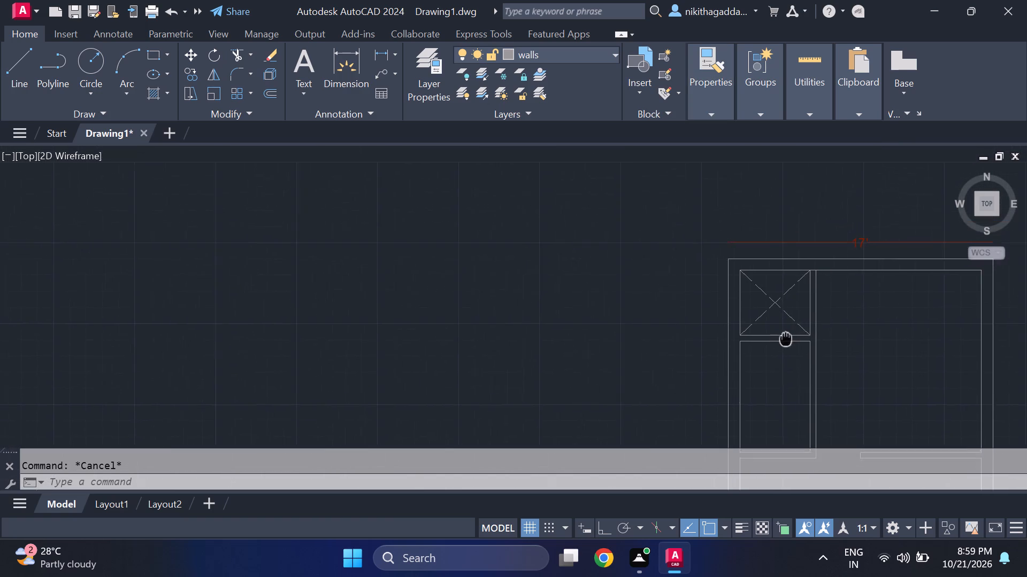
middle_drag(784, 341, 739, 400)
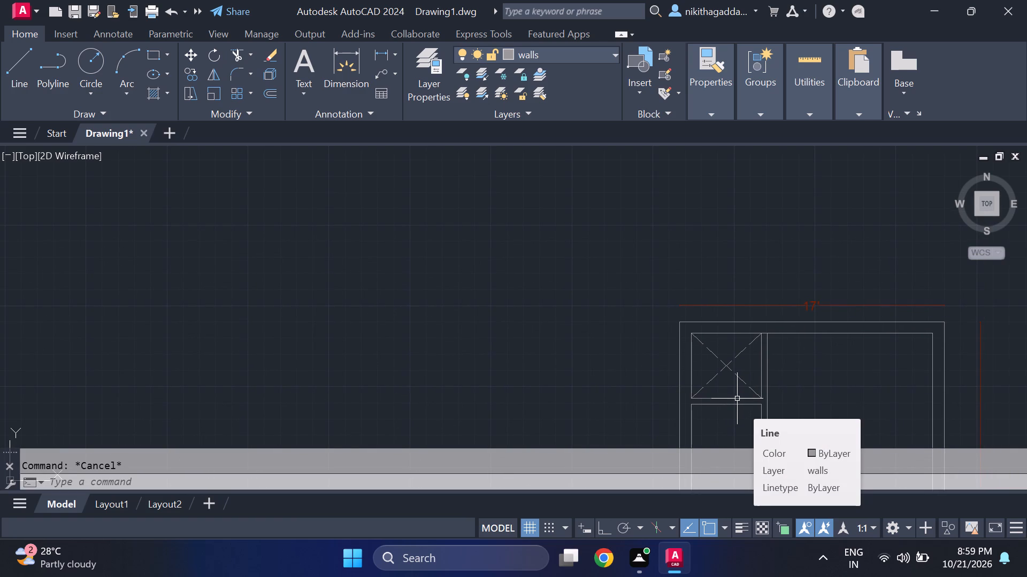
scroll(726, 372, up, 2)
middle_drag(725, 373, 704, 401)
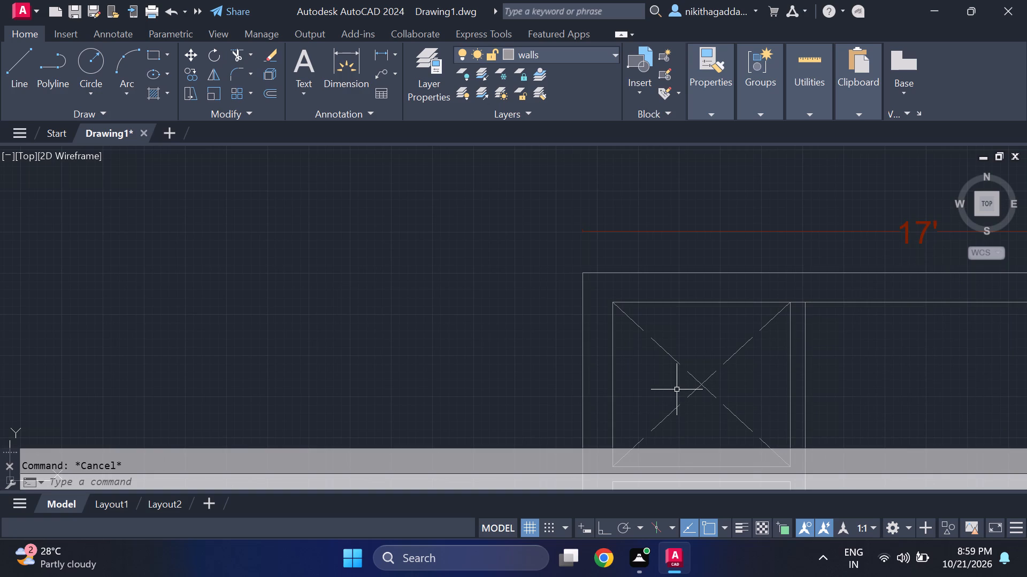
scroll(680, 363, up, 3)
scroll(680, 372, down, 5)
middle_drag(711, 412, 644, 357)
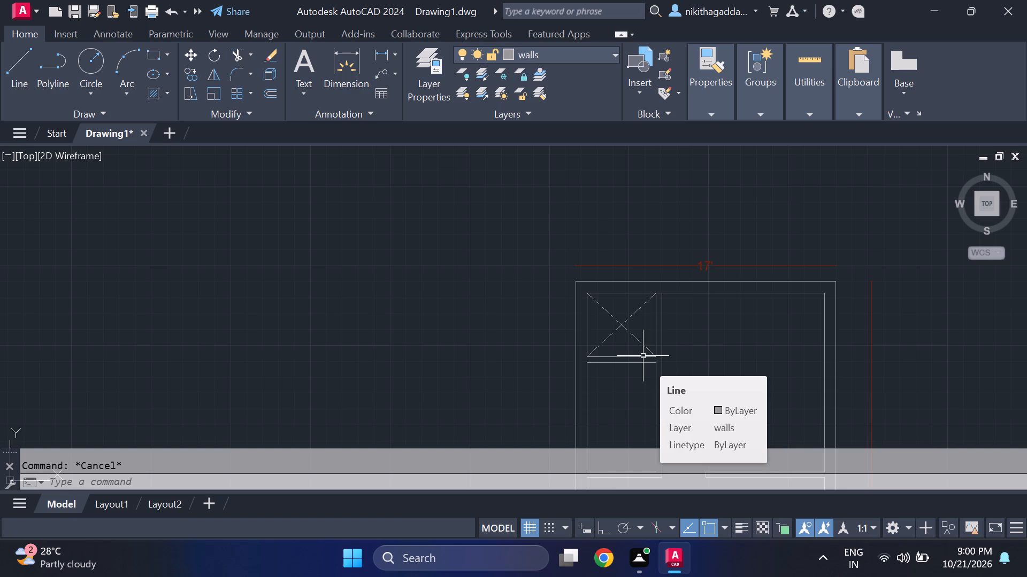
middle_drag(656, 372, 647, 368)
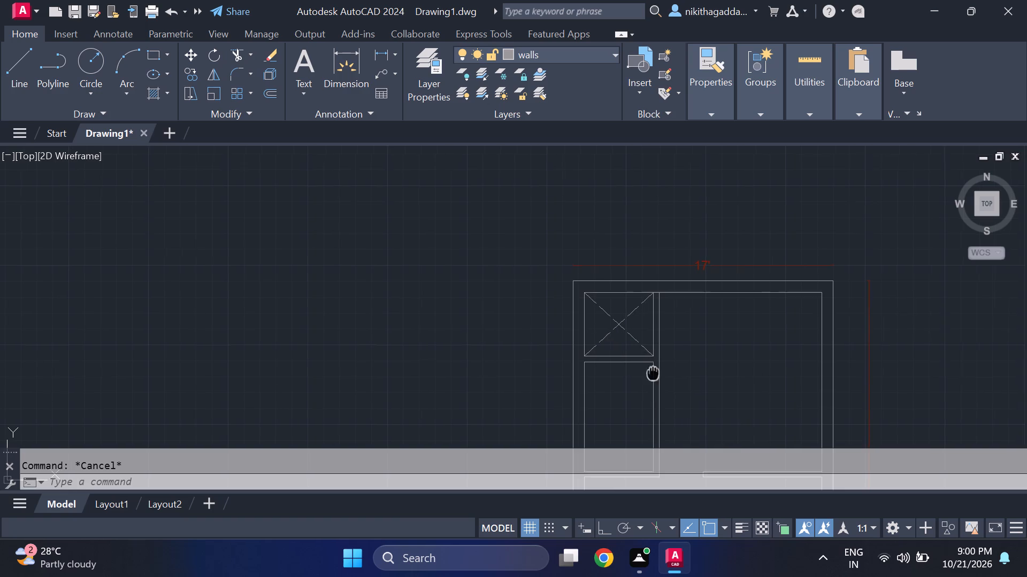
middle_drag(647, 368, 592, 271)
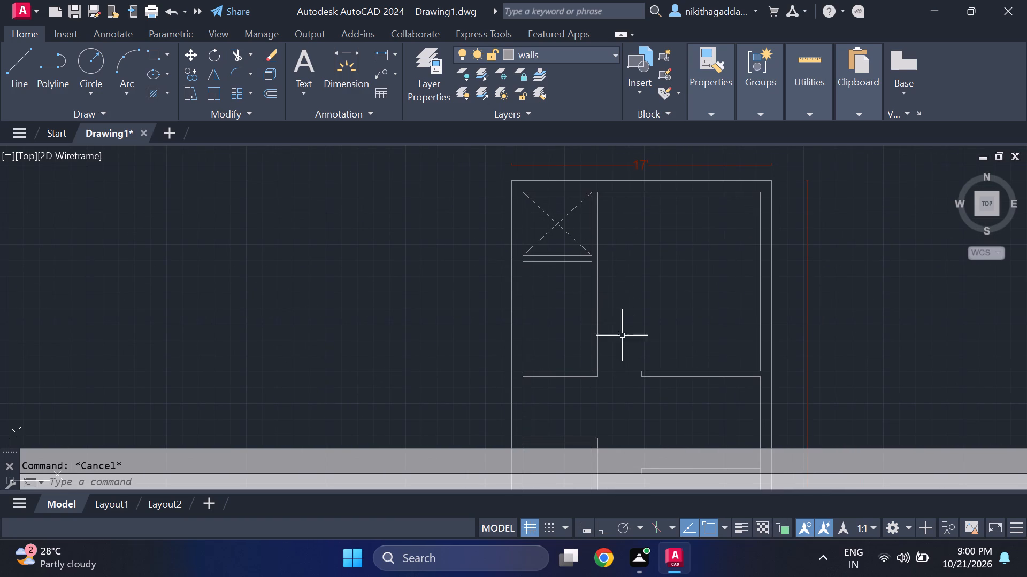
Examine the whole floor plan, from the crossed upper-left room down to the lower rooms and back to the top wall.
middle_drag(633, 353, 581, 350)
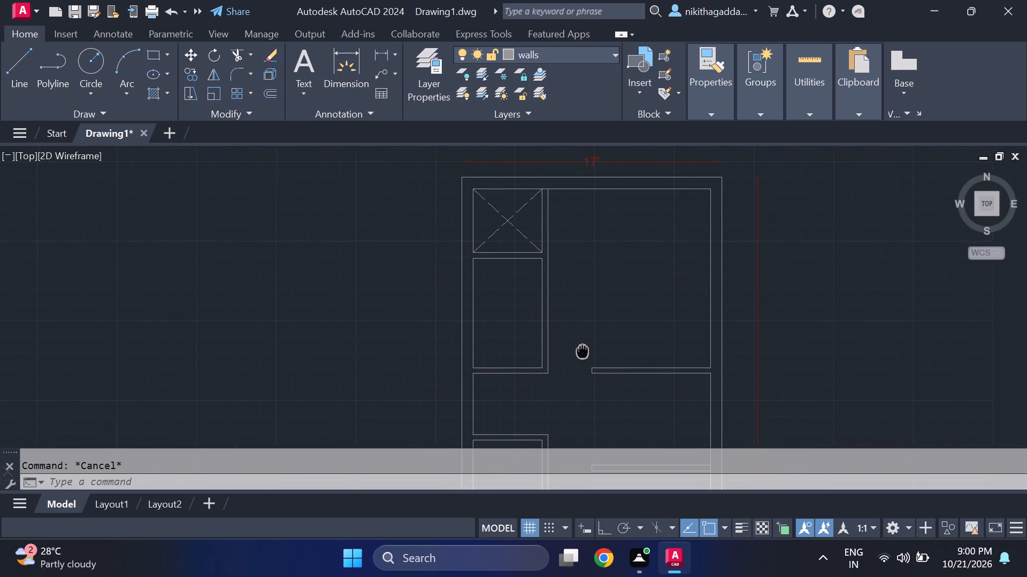
middle_drag(581, 350, 579, 350)
scroll(573, 353, down, 2)
scroll(571, 357, up, 3)
scroll(568, 363, down, 3)
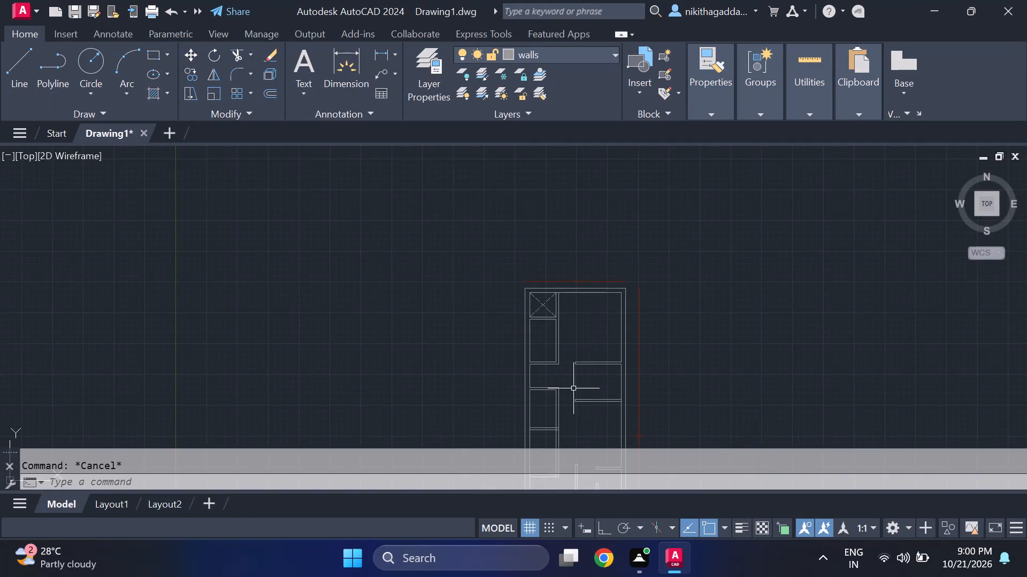
middle_drag(573, 388, 548, 324)
scroll(552, 340, up, 1)
scroll(549, 323, down, 2)
middle_drag(557, 332, 540, 345)
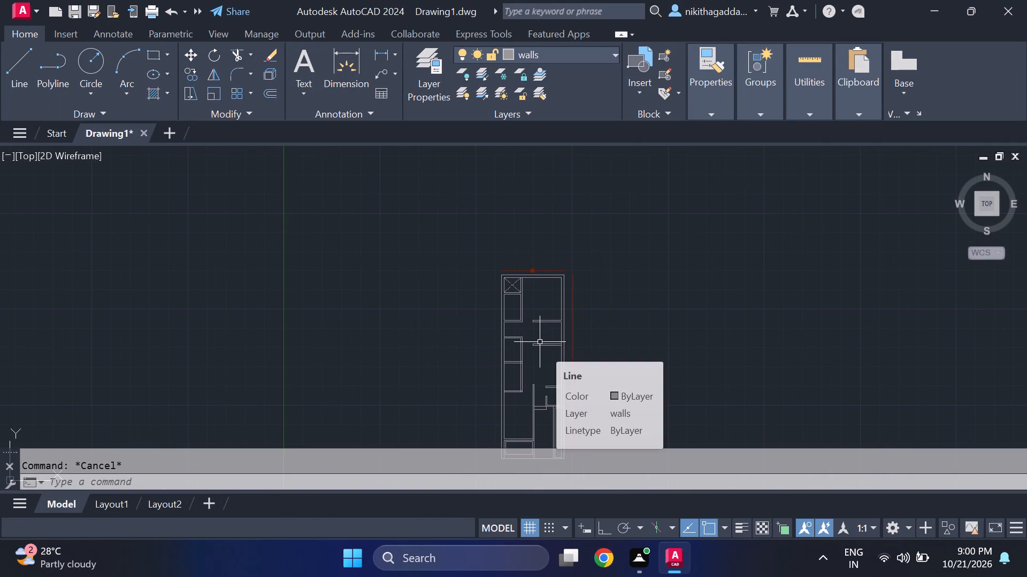
middle_drag(540, 342, 527, 239)
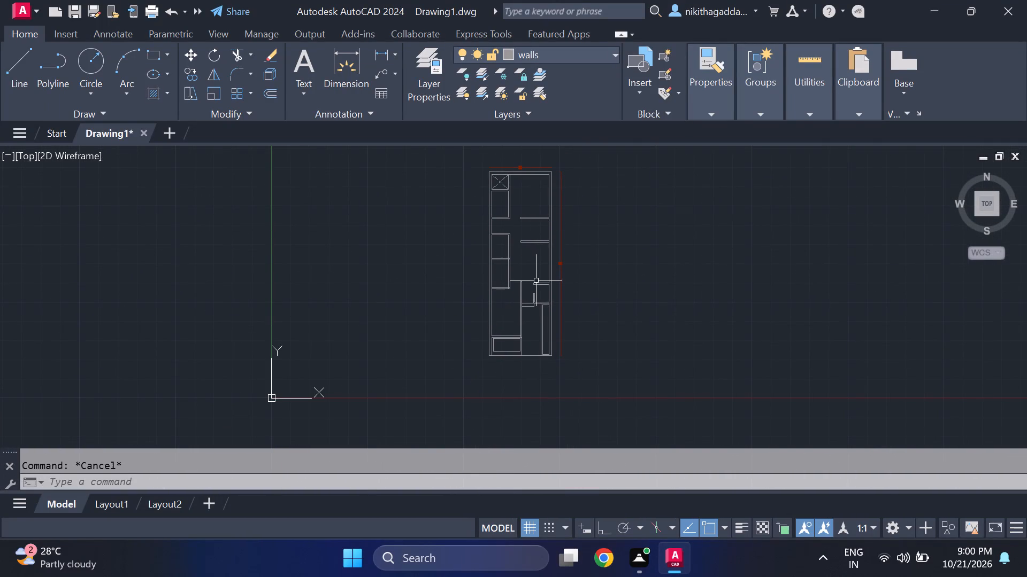
middle_drag(535, 287, 536, 259)
scroll(533, 268, up, 3)
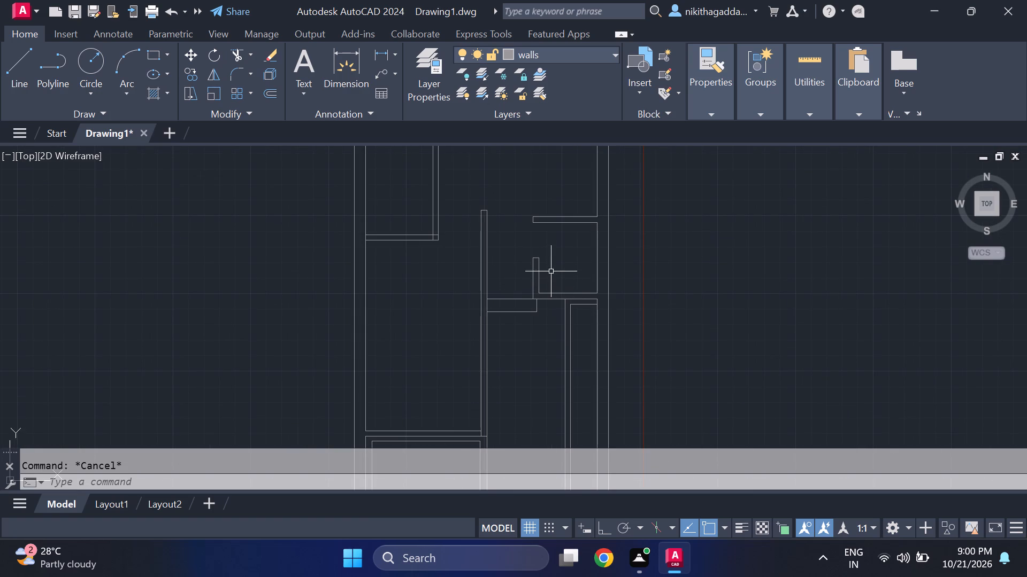
middle_drag(551, 263, 550, 194)
scroll(552, 263, up, 1)
scroll(550, 194, down, 2)
middle_drag(551, 195, 583, 254)
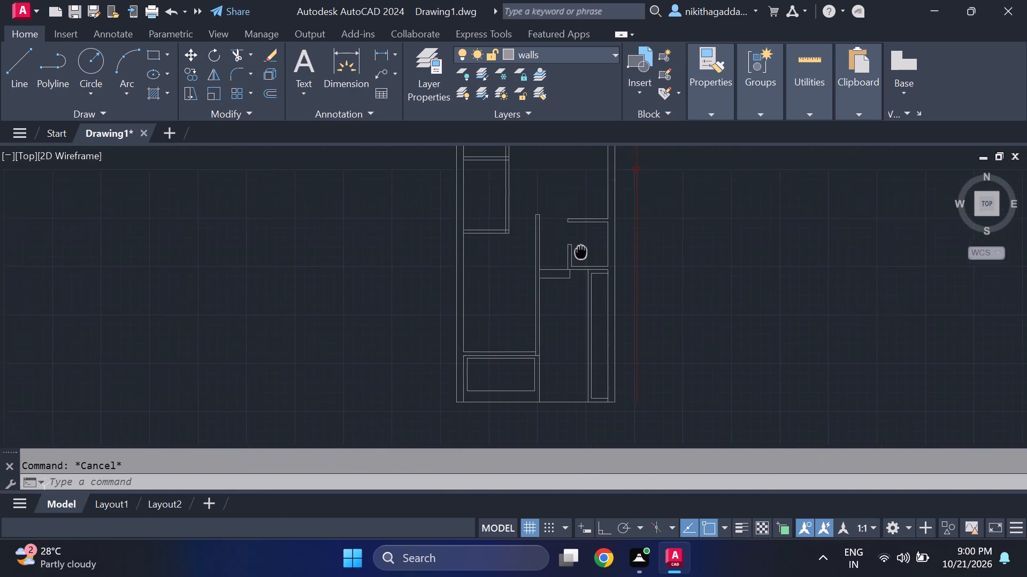
middle_drag(583, 254, 587, 267)
middle_drag(586, 268, 643, 373)
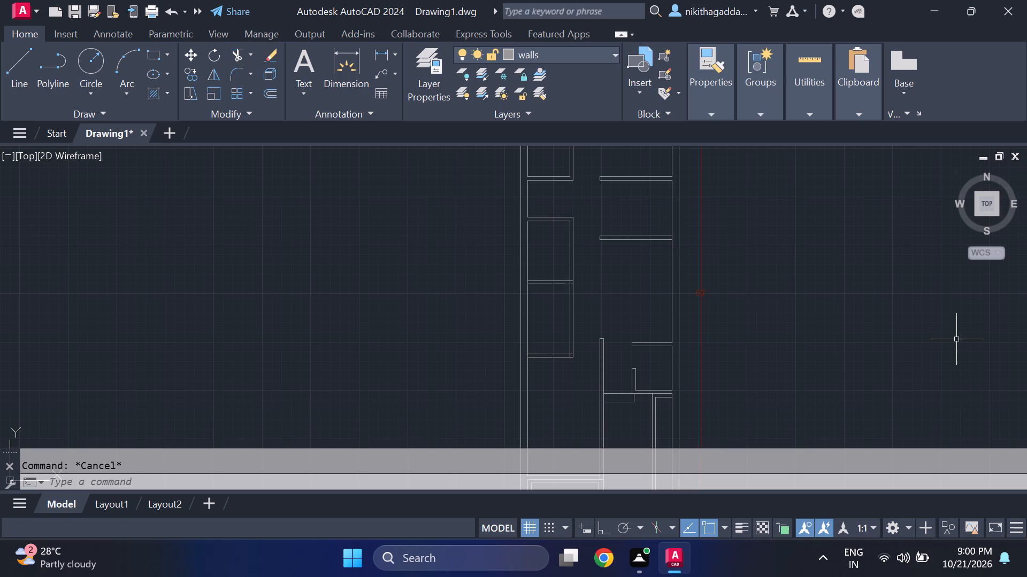
middle_drag(791, 286, 769, 346)
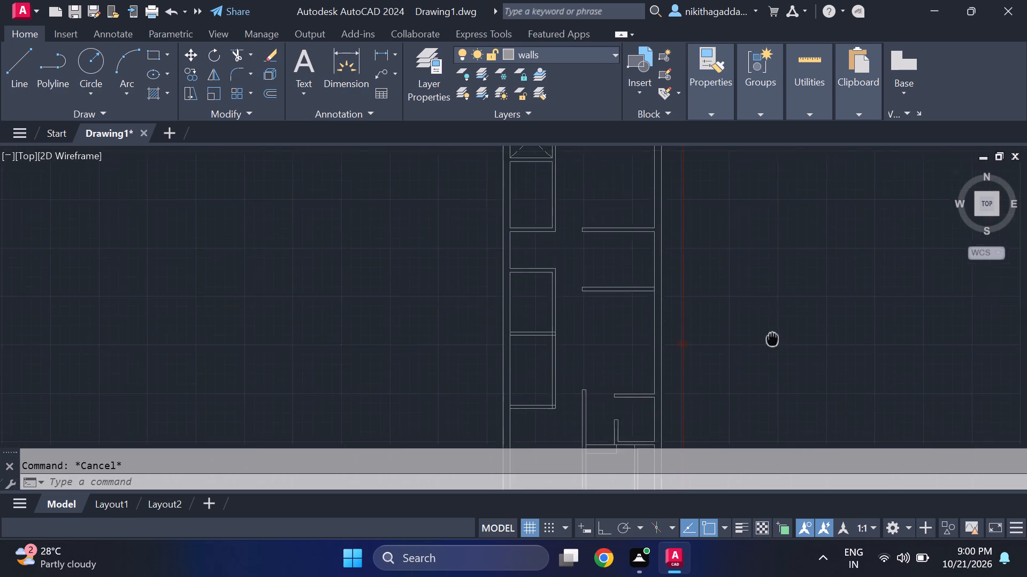
middle_drag(769, 346, 725, 430)
scroll(566, 351, up, 3)
scroll(566, 351, down, 4)
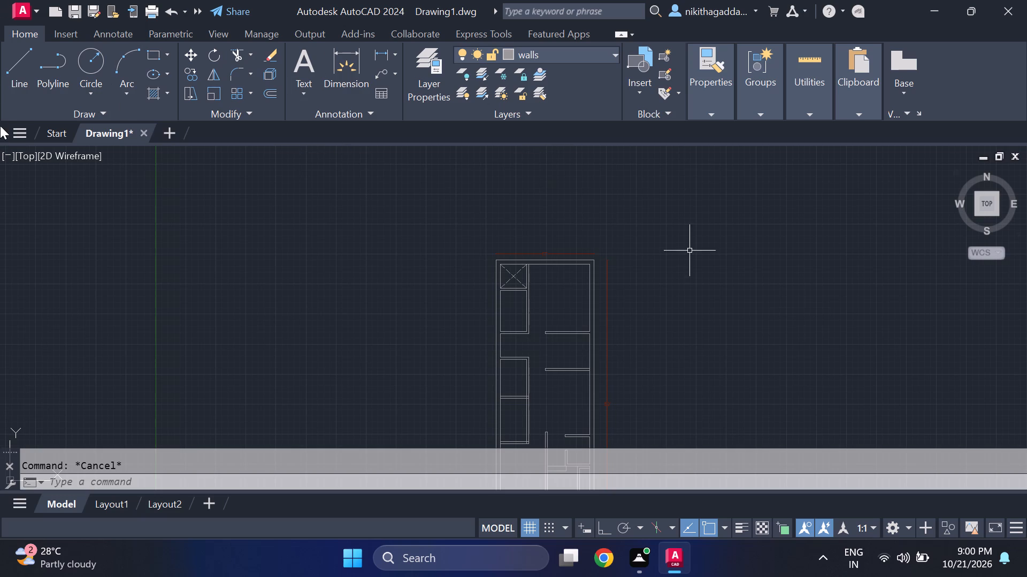
scroll(585, 269, up, 3)
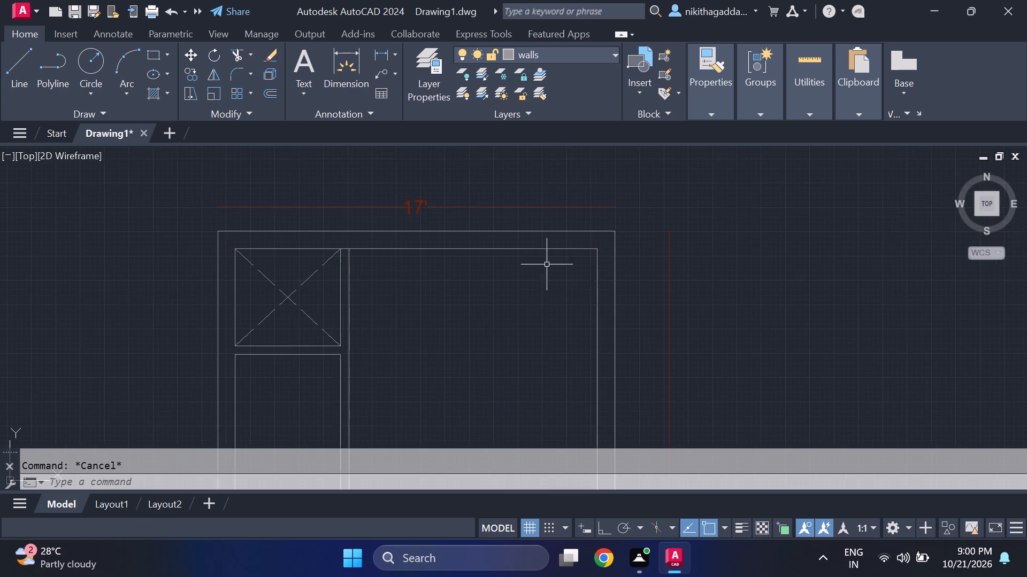
scroll(518, 264, down, 5)
scroll(504, 274, up, 4)
Set the windows layer's colour to black, index colour 250.
key(Escape)
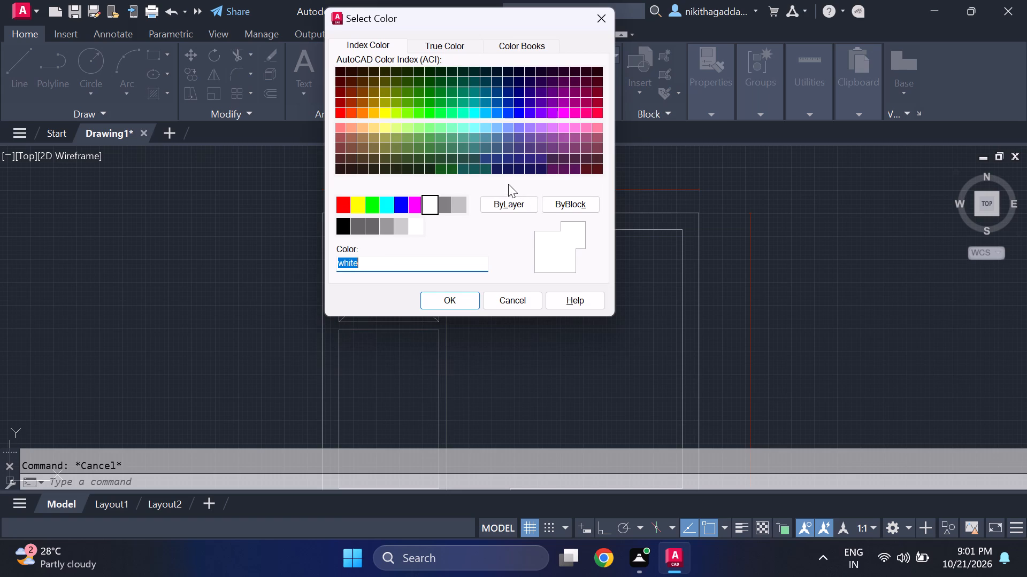
click(347, 232)
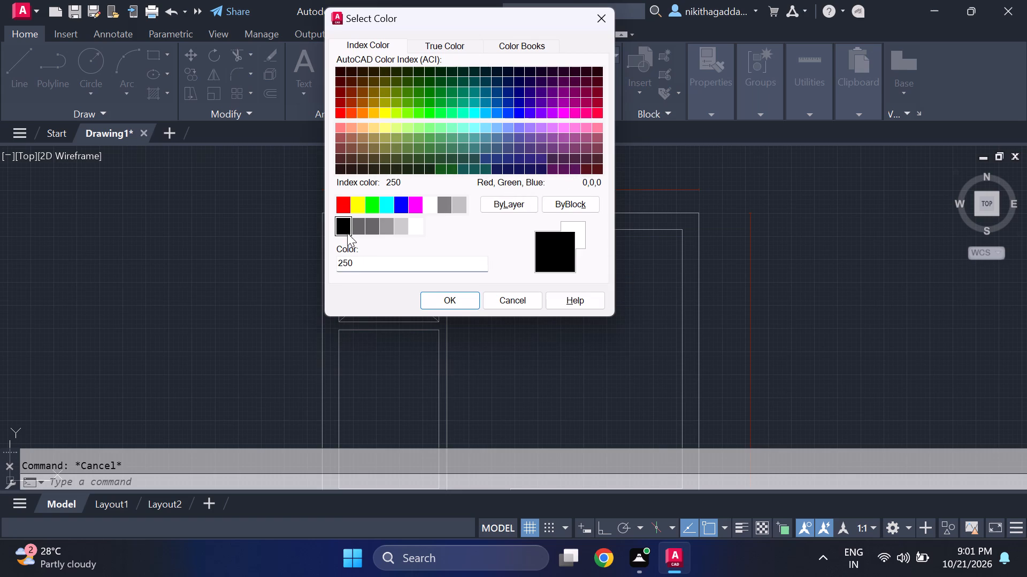
click(457, 300)
Make the windows layer the current layer.
middle_drag(455, 285, 455, 286)
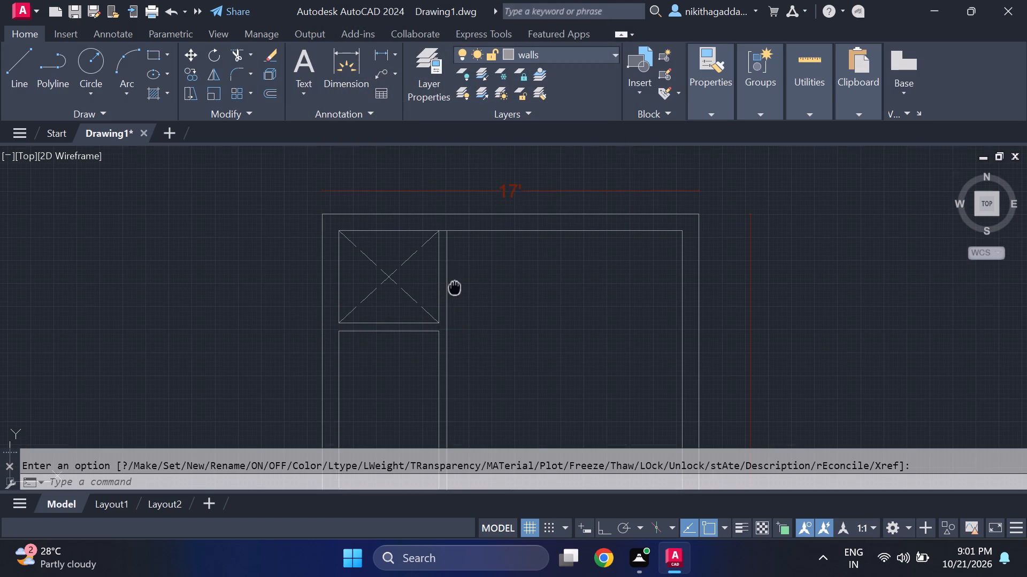
middle_drag(455, 286, 526, 299)
click(573, 56)
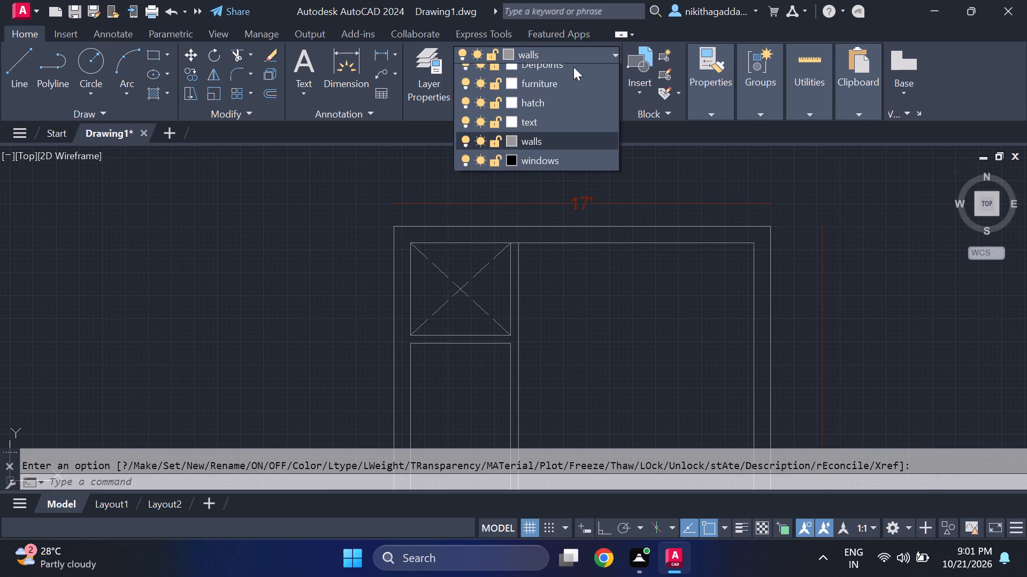
click(531, 187)
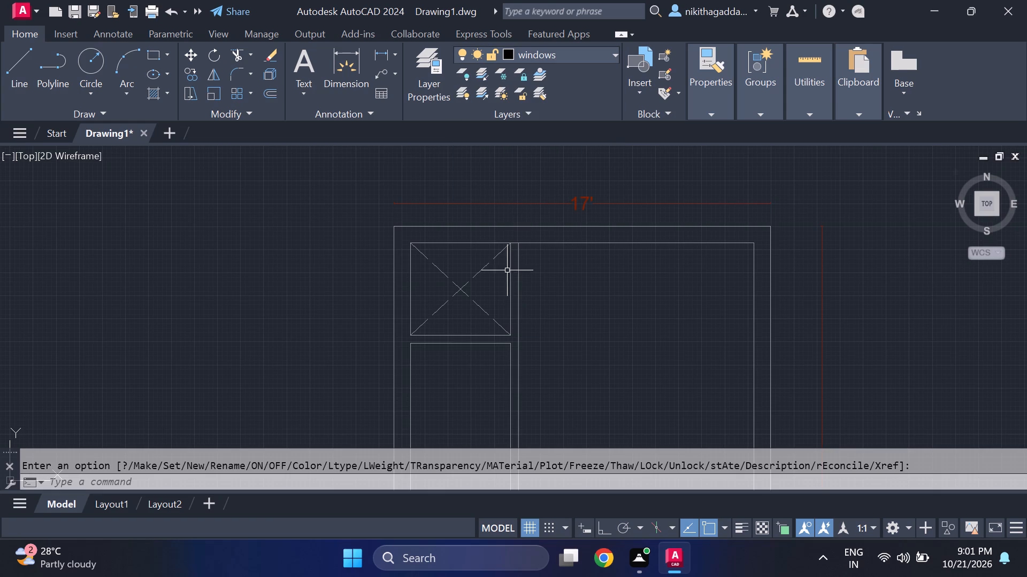
Extend both horizontal wall lines below the crossed room to the outer face of the partition on the room's right side.
scroll(507, 271, up, 1)
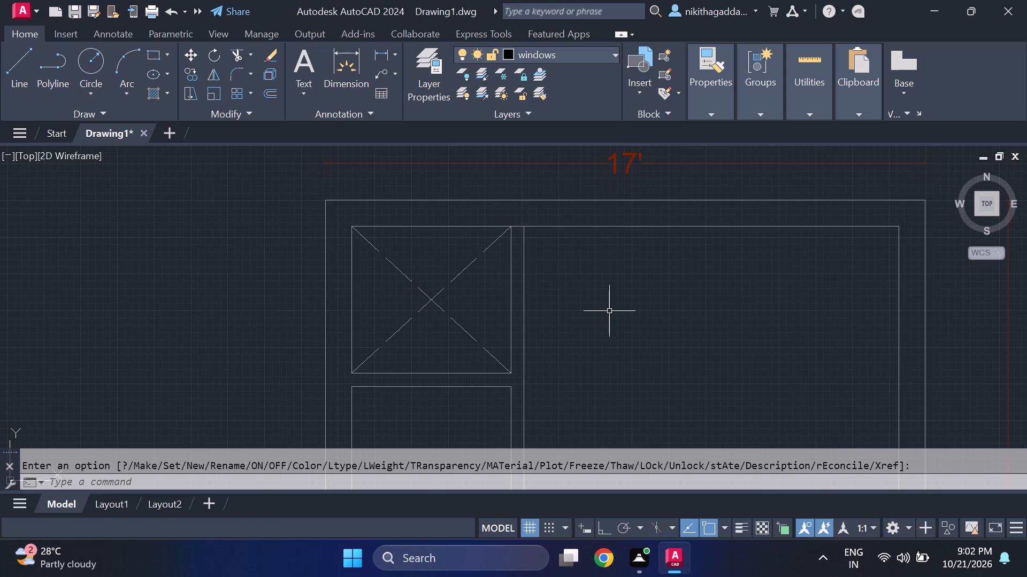
key(Escape)
text(ex)
key(Return)
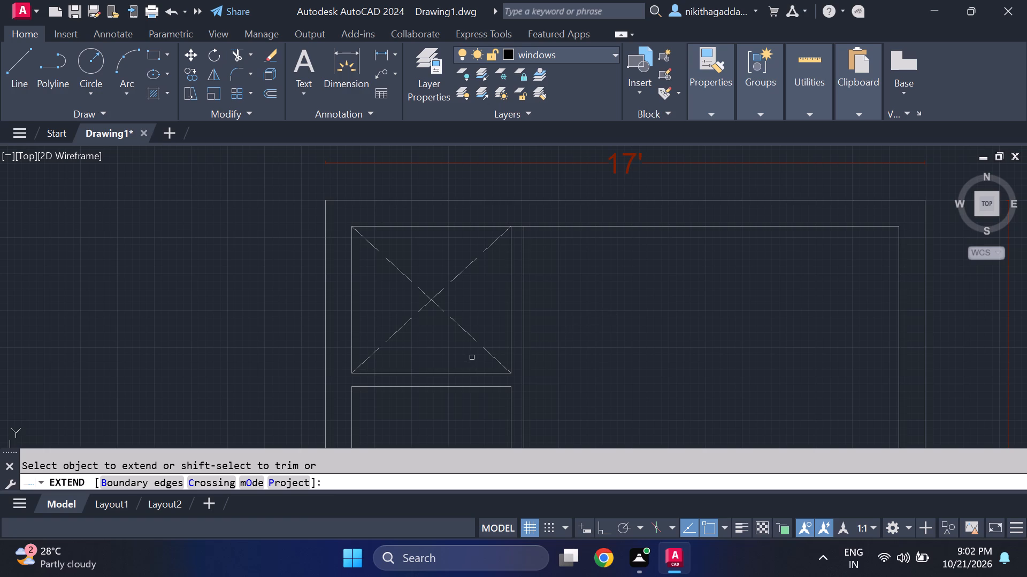
scroll(481, 357, down, 1)
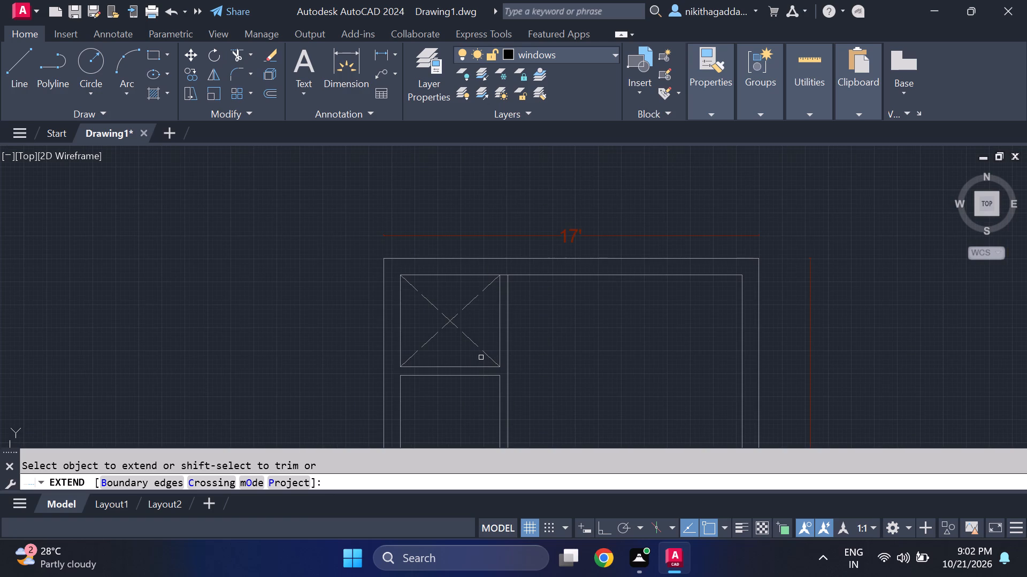
middle_drag(481, 357, 456, 302)
scroll(445, 311, up, 1)
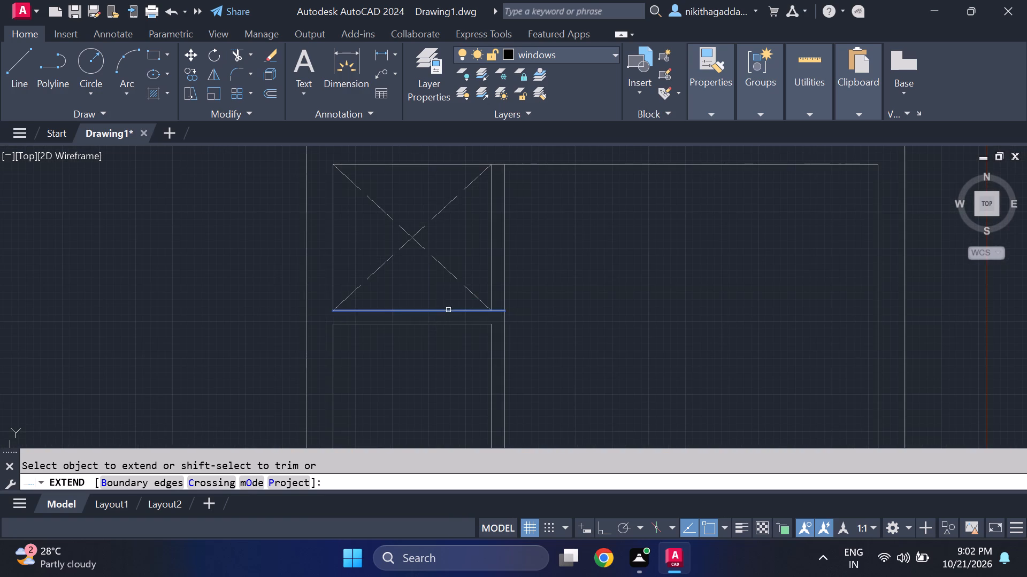
drag(454, 302, 444, 371)
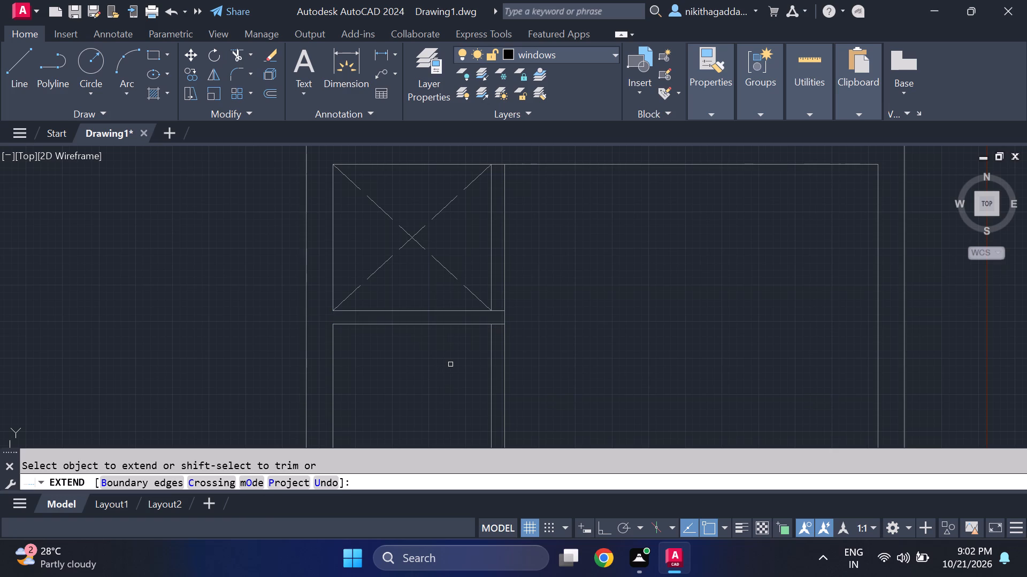
key(Escape)
Draw a closed rectangular window outline with lines over the partition along the crossed room's right side, spanning the room's full height.
key(l)
key(Return)
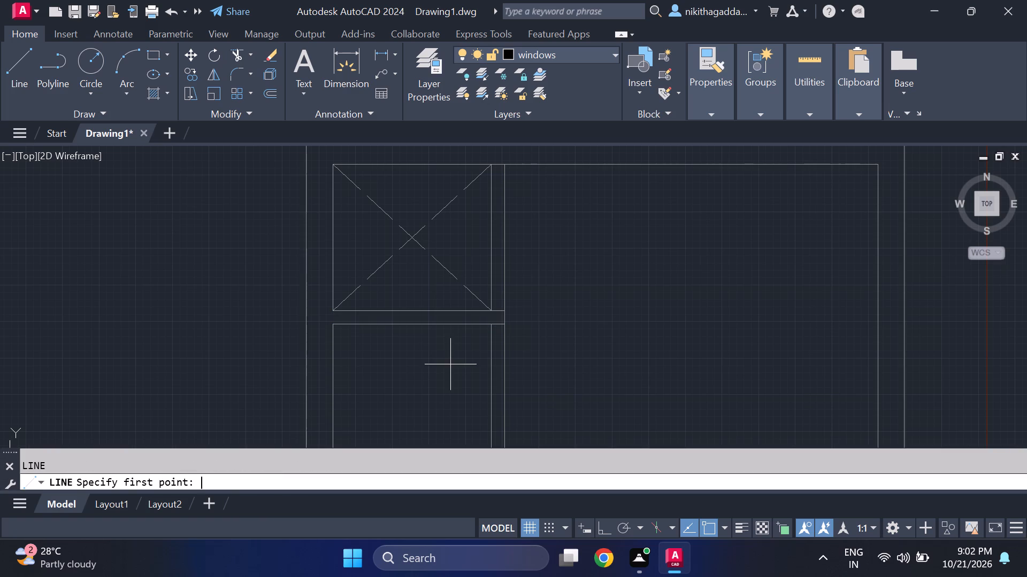
scroll(430, 291, up, 1)
middle_drag(428, 288, 493, 370)
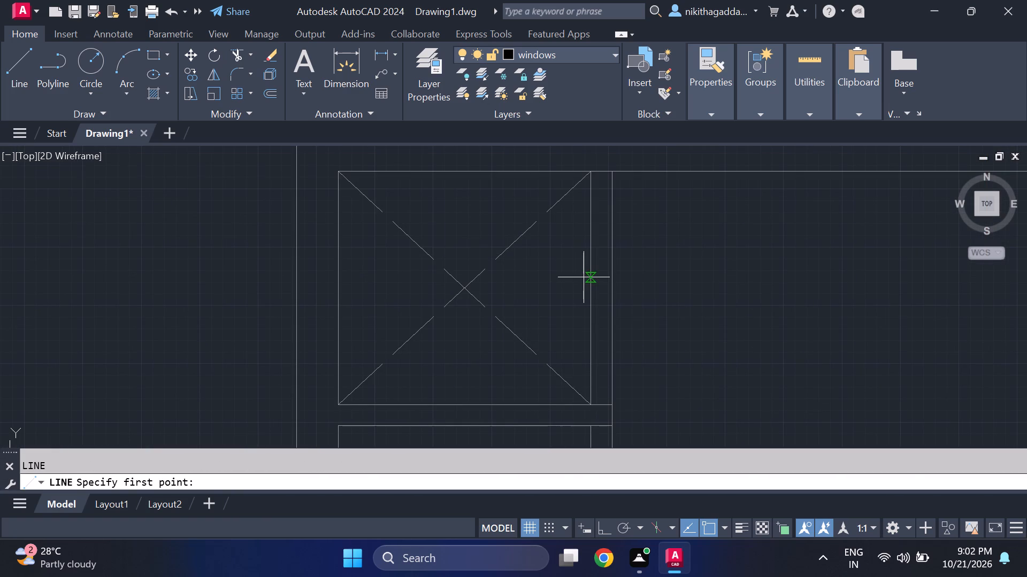
scroll(589, 207, up, 1)
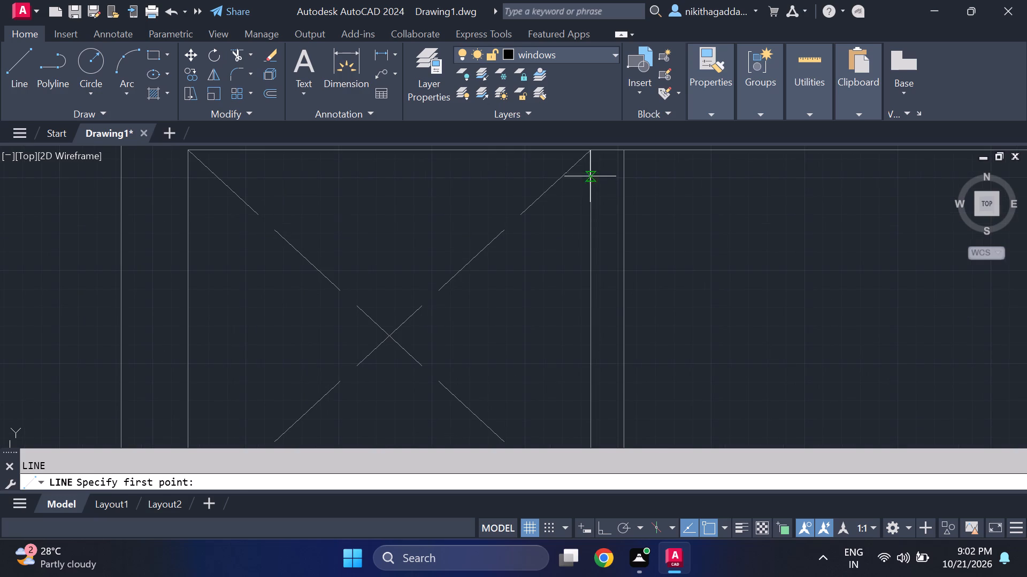
click(589, 149)
middle_drag(588, 367, 579, 296)
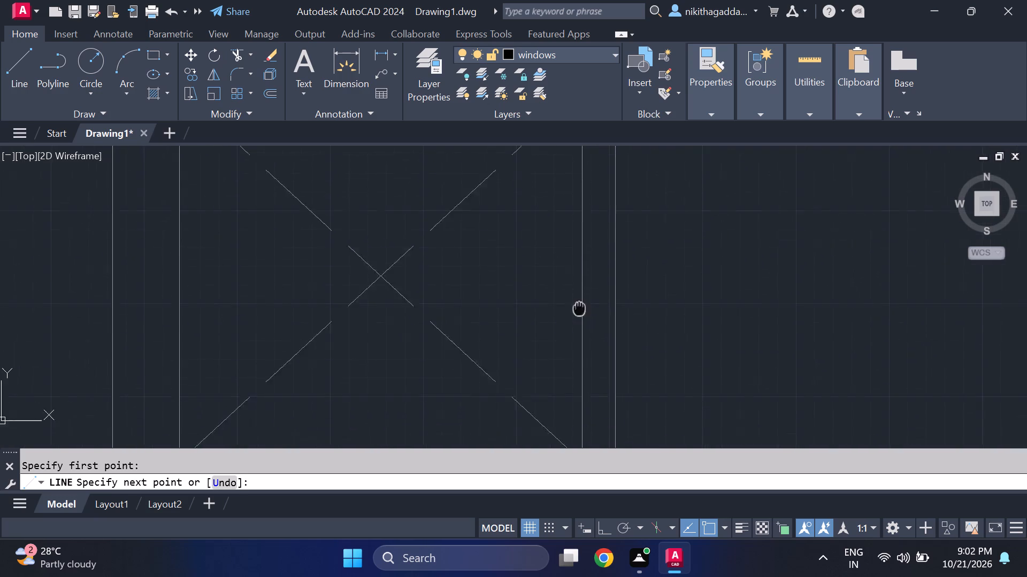
middle_drag(579, 296, 581, 254)
scroll(581, 249, down, 2)
scroll(584, 321, up, 2)
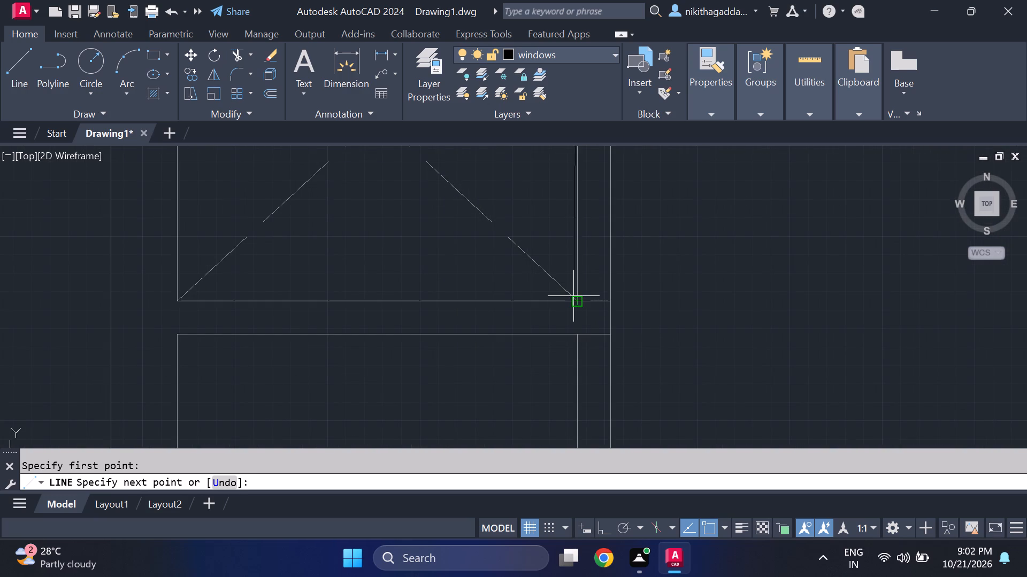
click(577, 300)
click(611, 302)
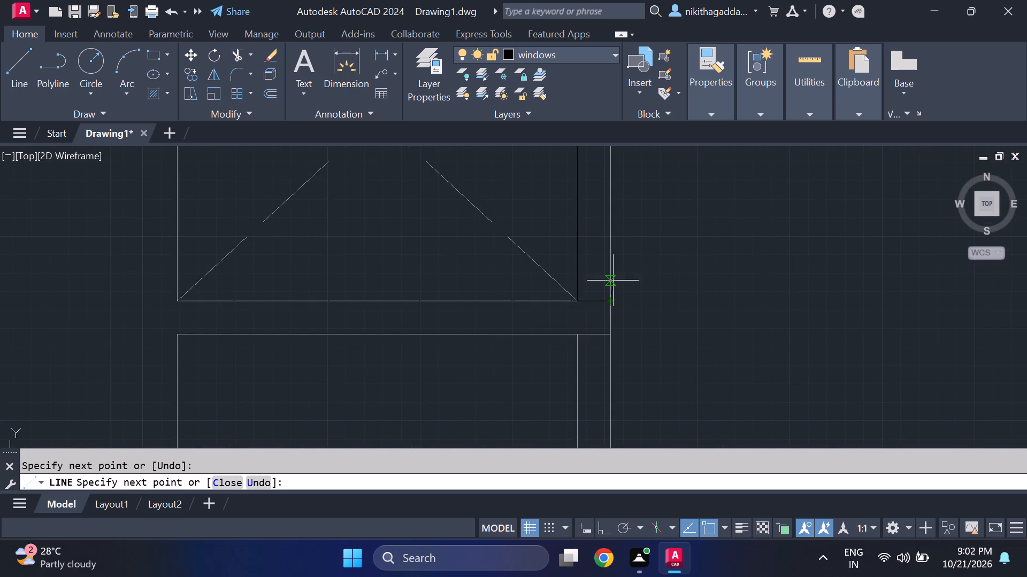
middle_drag(620, 194, 644, 344)
scroll(638, 239, down, 2)
middle_drag(637, 201, 650, 301)
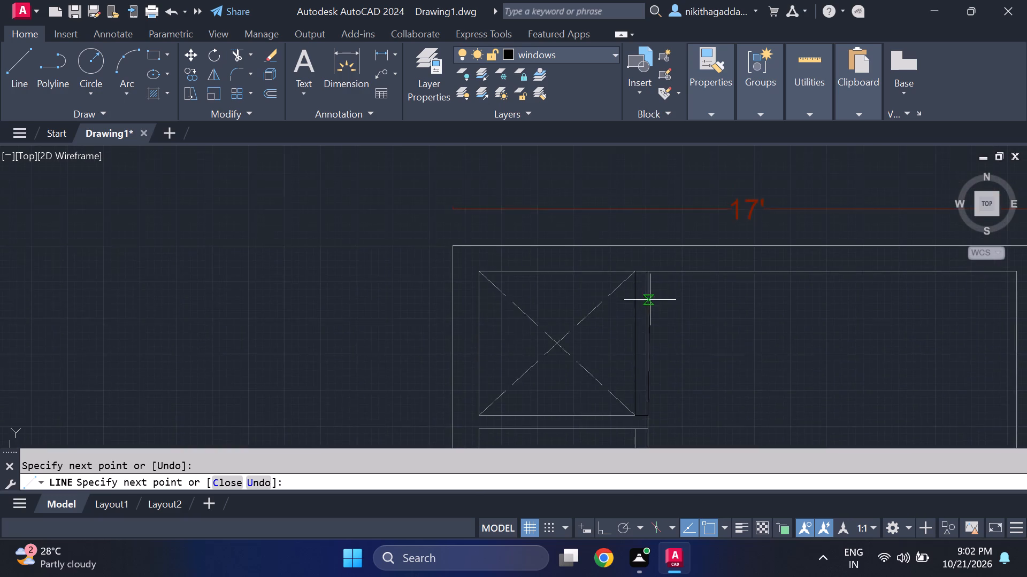
scroll(645, 278, up, 2)
click(648, 258)
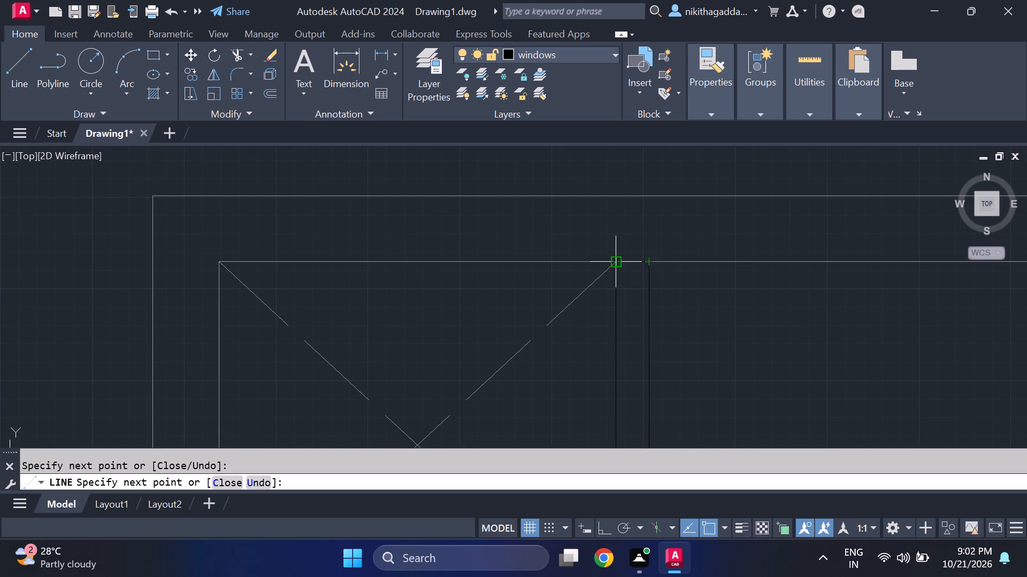
click(614, 265)
Draw the window's centre line from the midpoint of its top edge to the midpoint of its bottom edge.
click(632, 266)
scroll(629, 339, down, 2)
middle_drag(633, 376, 634, 377)
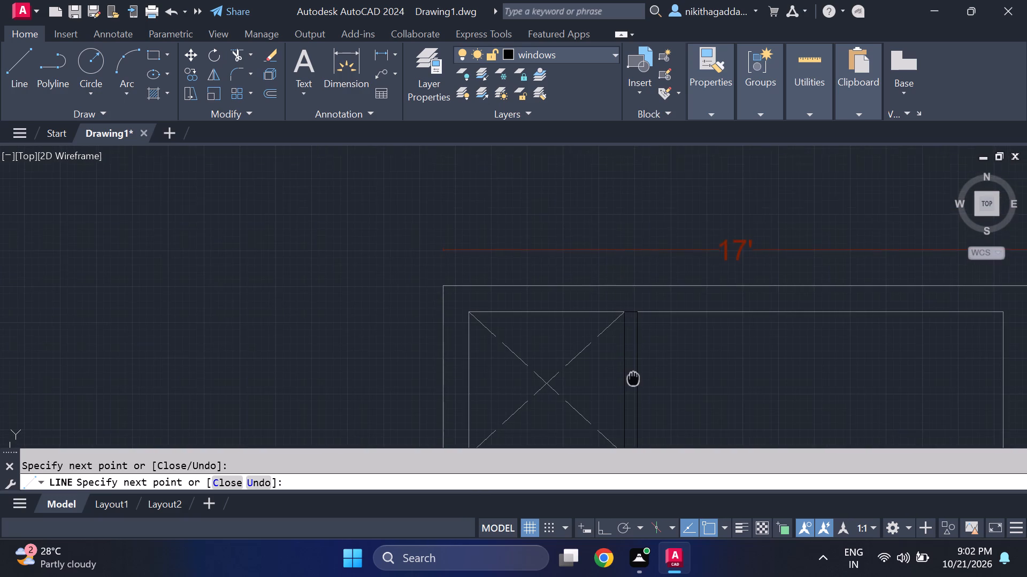
middle_drag(634, 377, 621, 196)
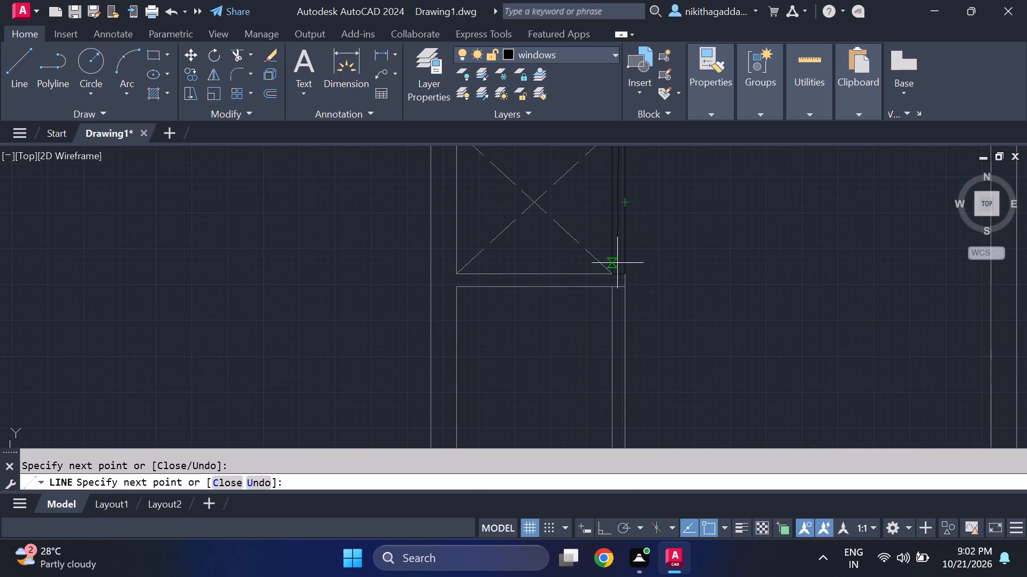
scroll(619, 267, up, 4)
click(601, 300)
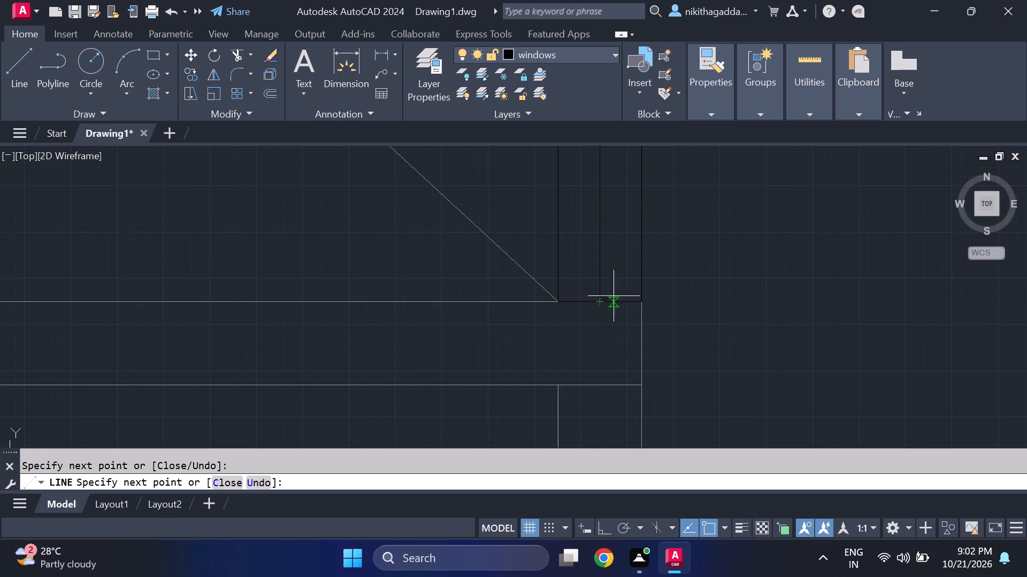
scroll(709, 263, down, 5)
key(Return)
Draw a closed rectangular window outline with lines across the wall thickness near the middle of the wall below the crossed room.
key(Return)
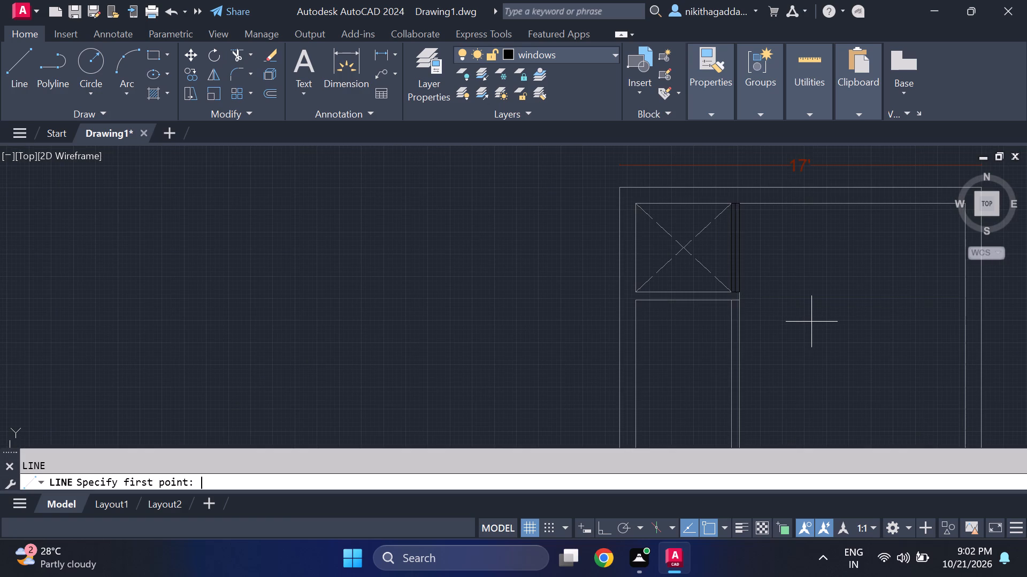
scroll(618, 289, up, 2)
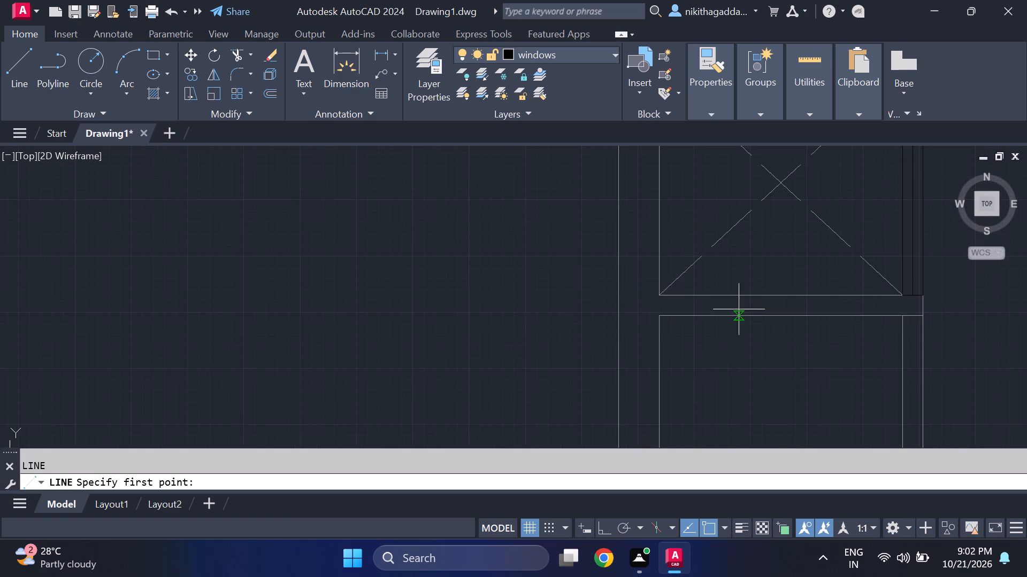
middle_drag(739, 309, 550, 299)
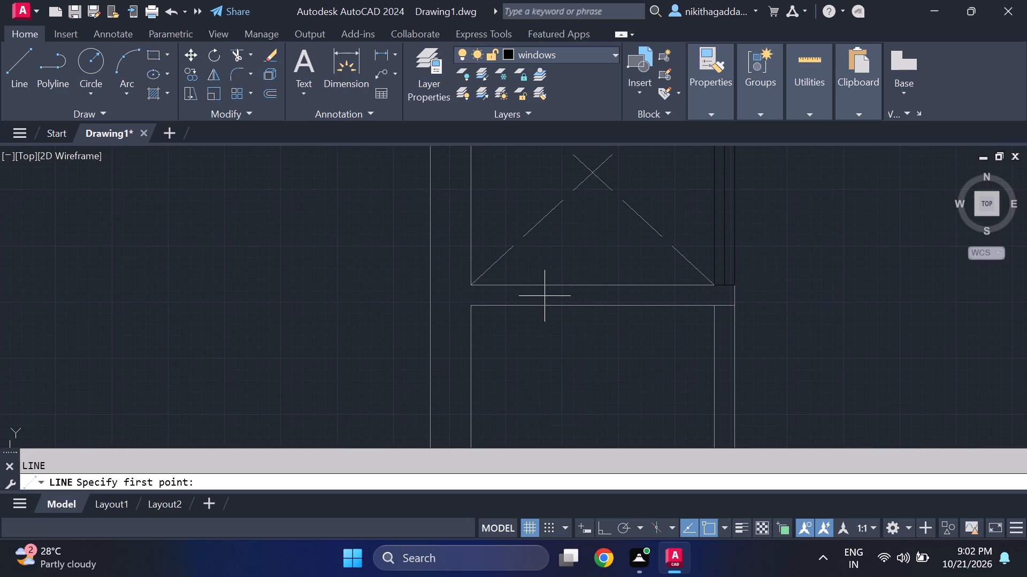
click(549, 287)
click(550, 302)
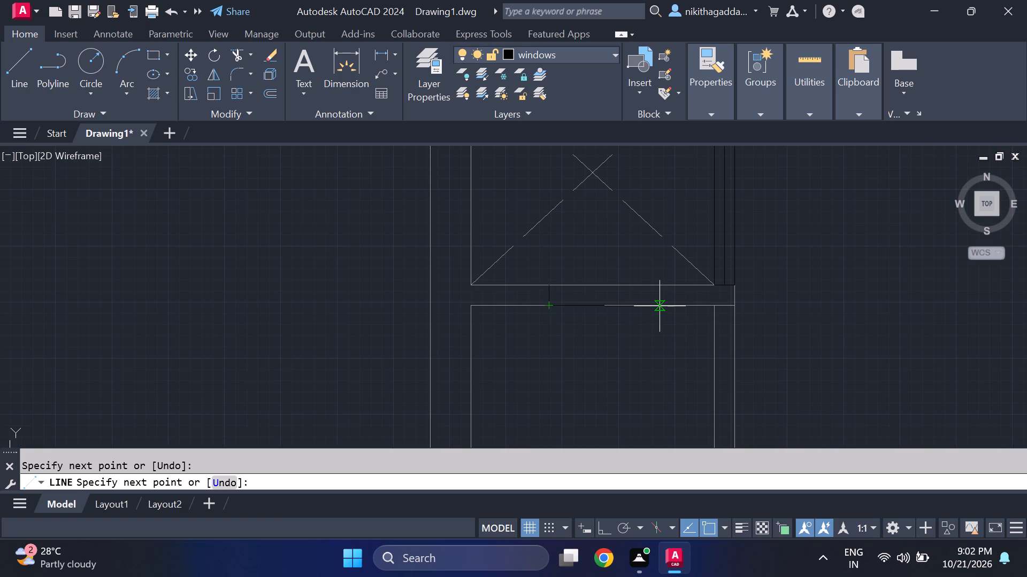
click(639, 307)
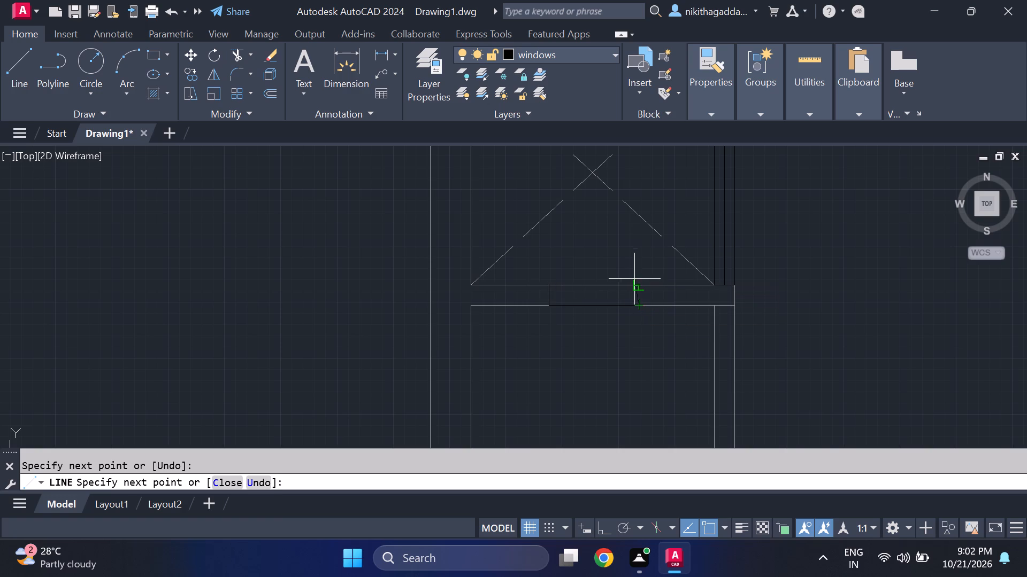
click(635, 282)
click(551, 283)
Draw that window's horizontal centre line from the midpoint of its left edge to its right edge.
scroll(550, 297, up, 2)
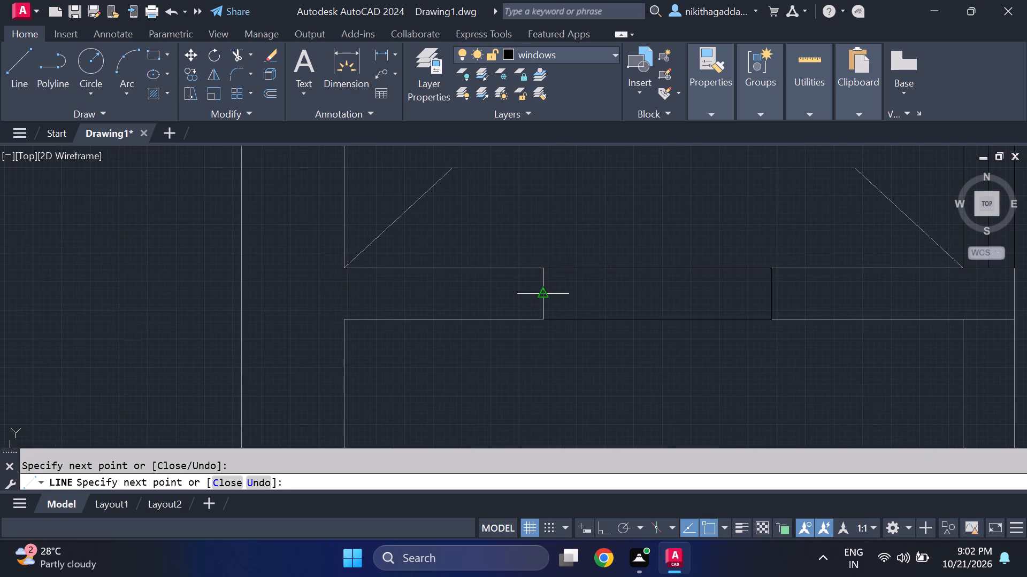
click(546, 291)
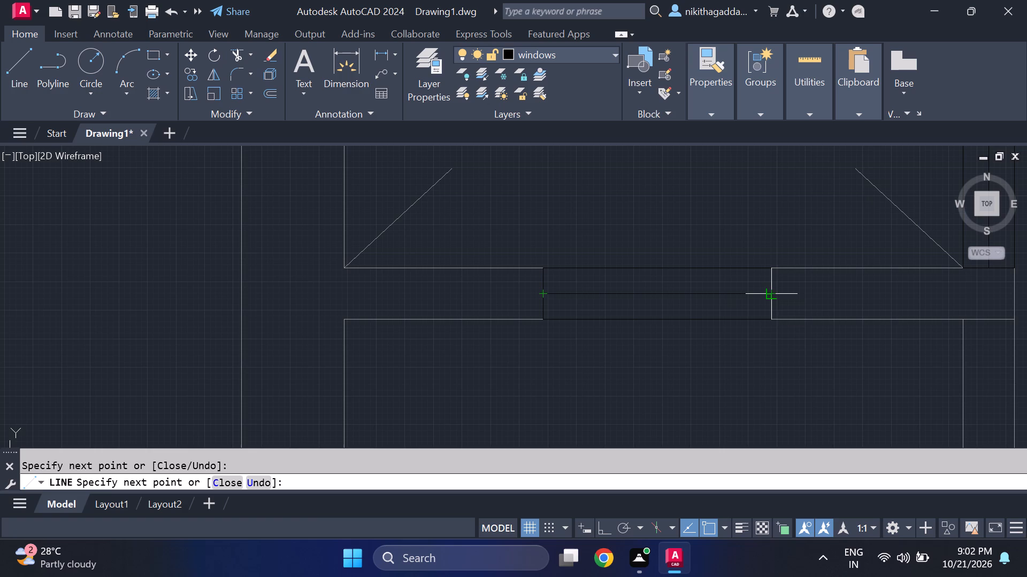
click(775, 297)
scroll(791, 291, down, 5)
key(Return)
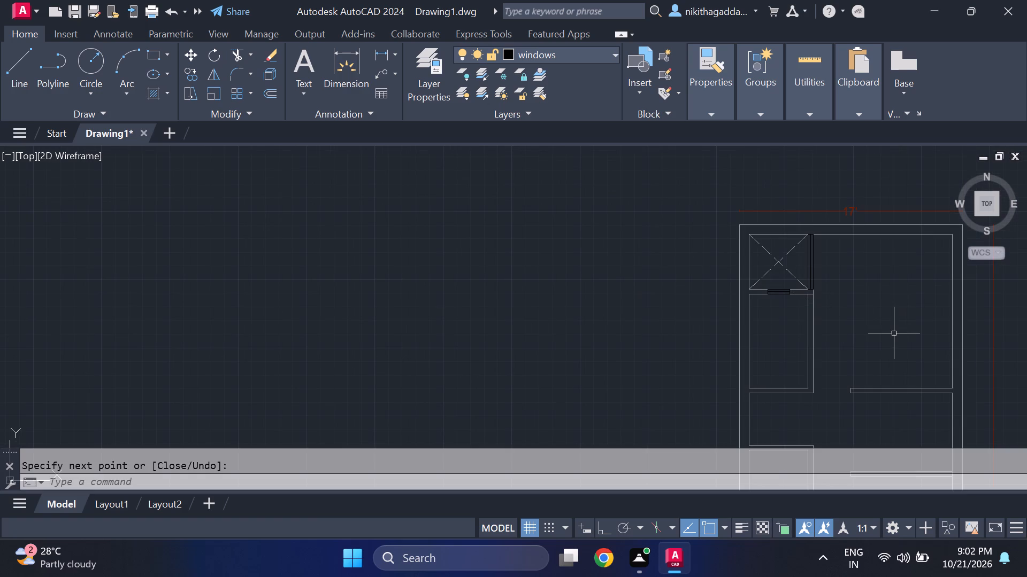
Draw a closed window outline in the wall above the plan's bottom-left inner rectangle, ending at the right partition's inner face.
middle_drag(889, 321, 885, 318)
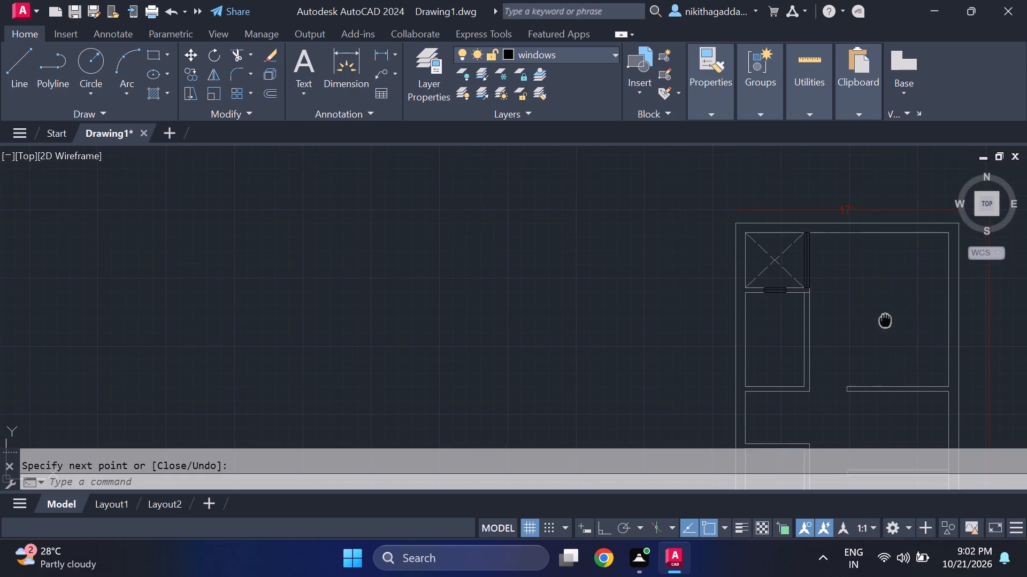
middle_drag(885, 318, 791, 233)
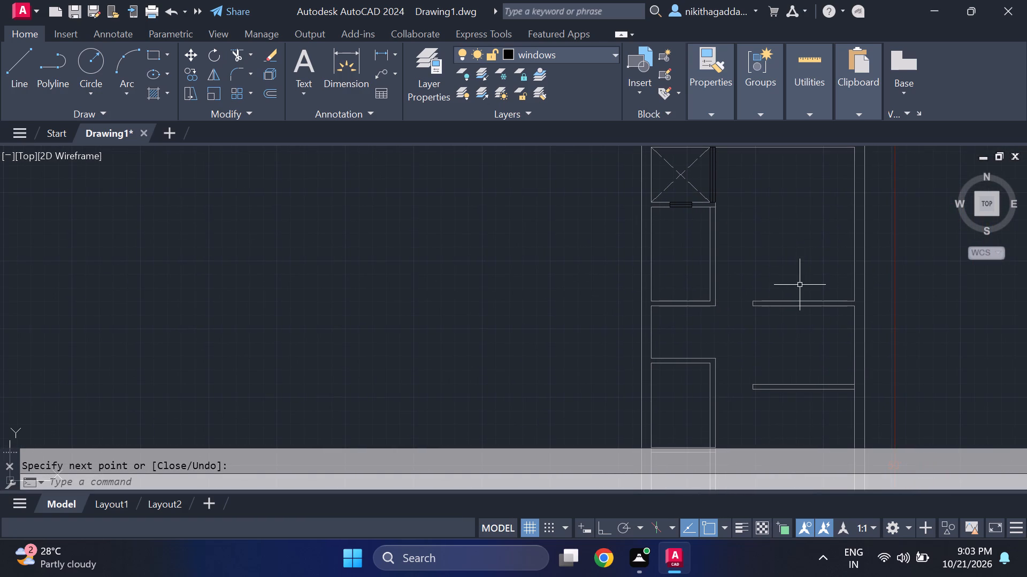
middle_drag(801, 287, 730, 213)
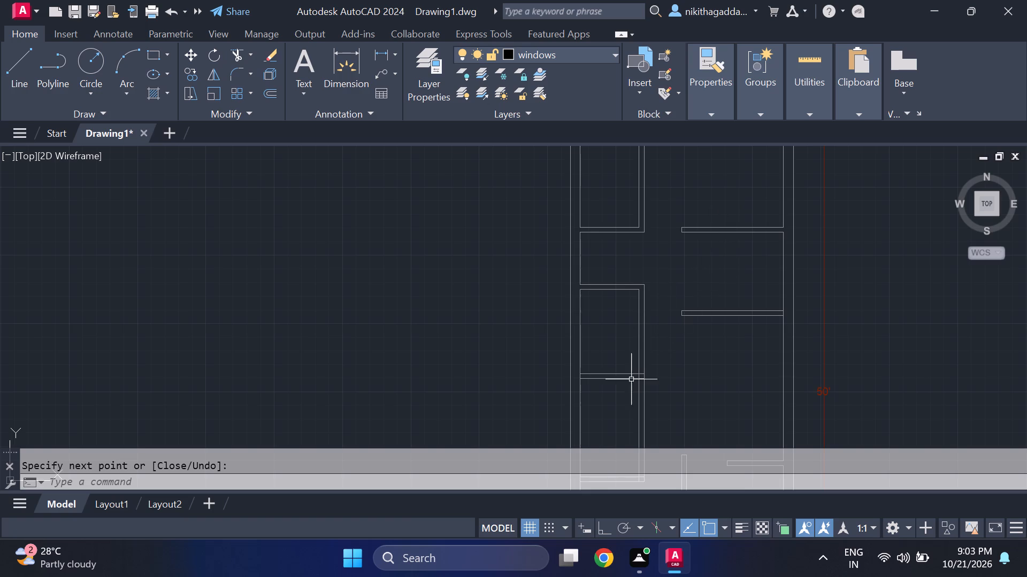
middle_drag(632, 380, 600, 233)
scroll(596, 367, down, 2)
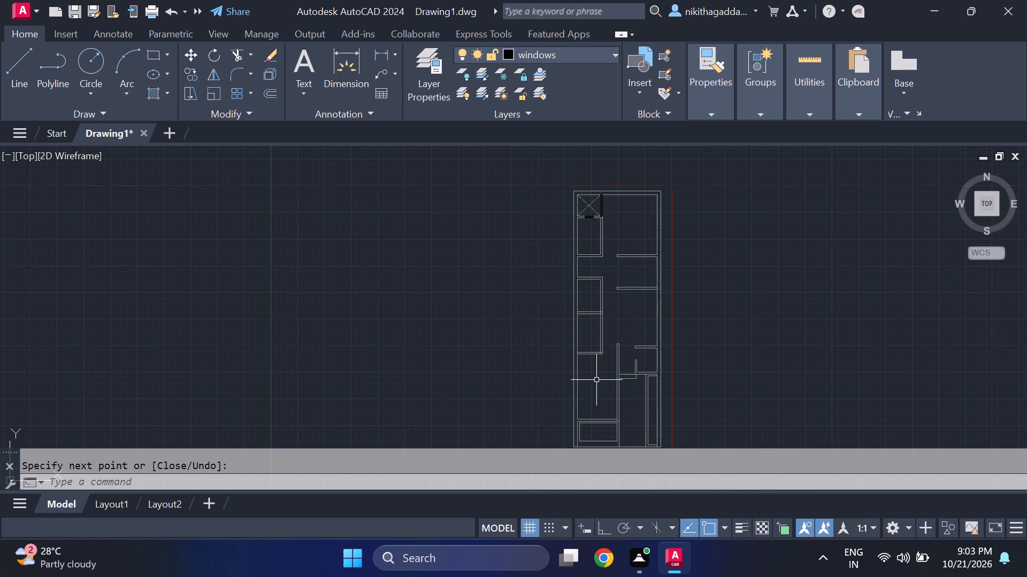
middle_drag(596, 388, 606, 268)
scroll(606, 287, up, 2)
scroll(625, 326, up, 2)
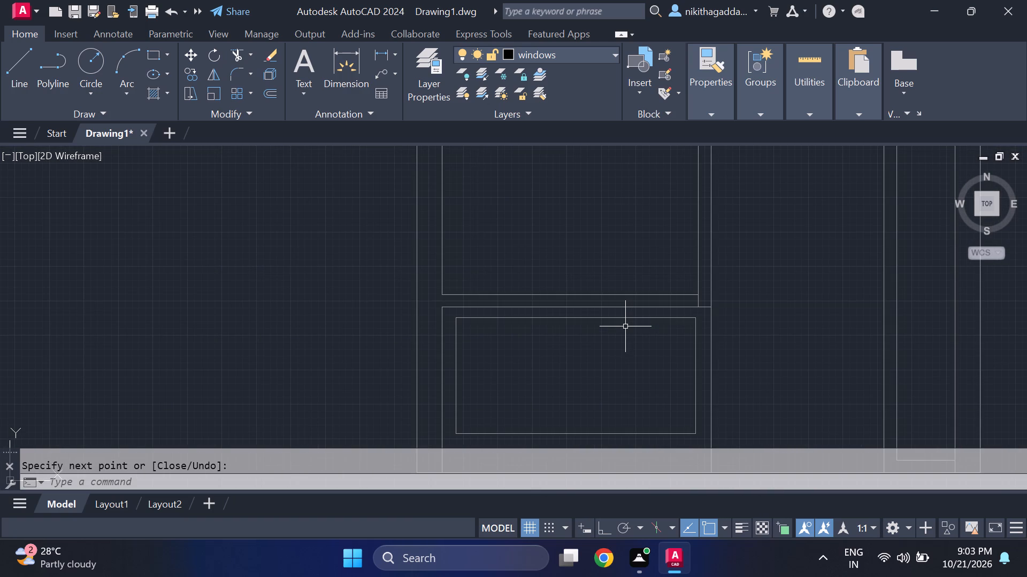
key(l)
key(Return)
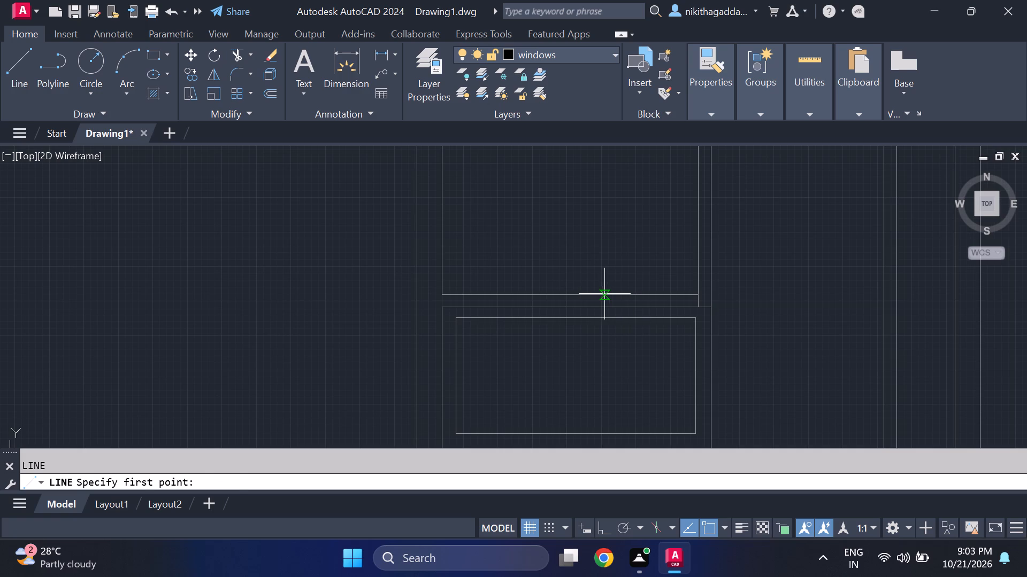
click(604, 294)
click(610, 307)
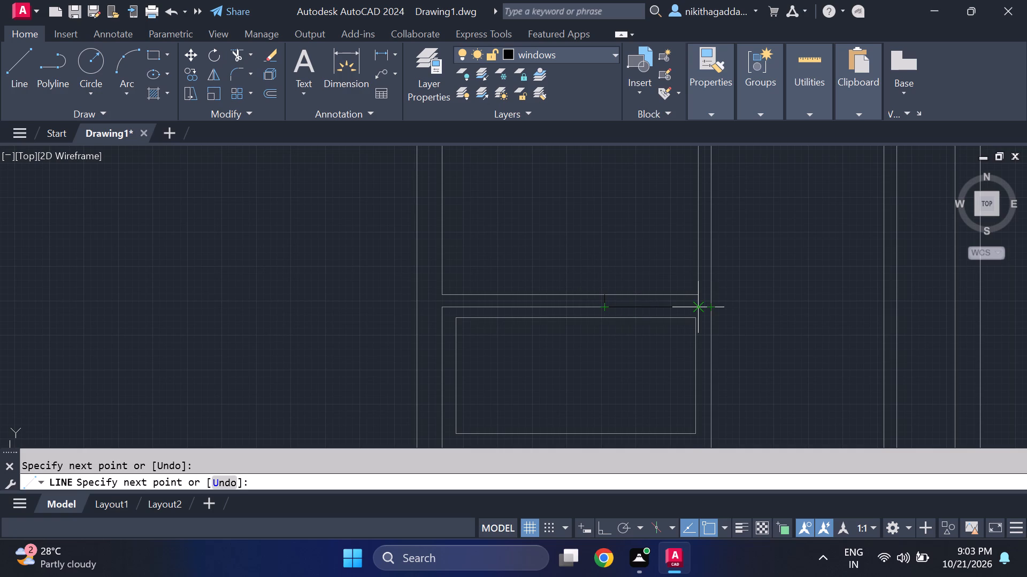
scroll(698, 306, up, 2)
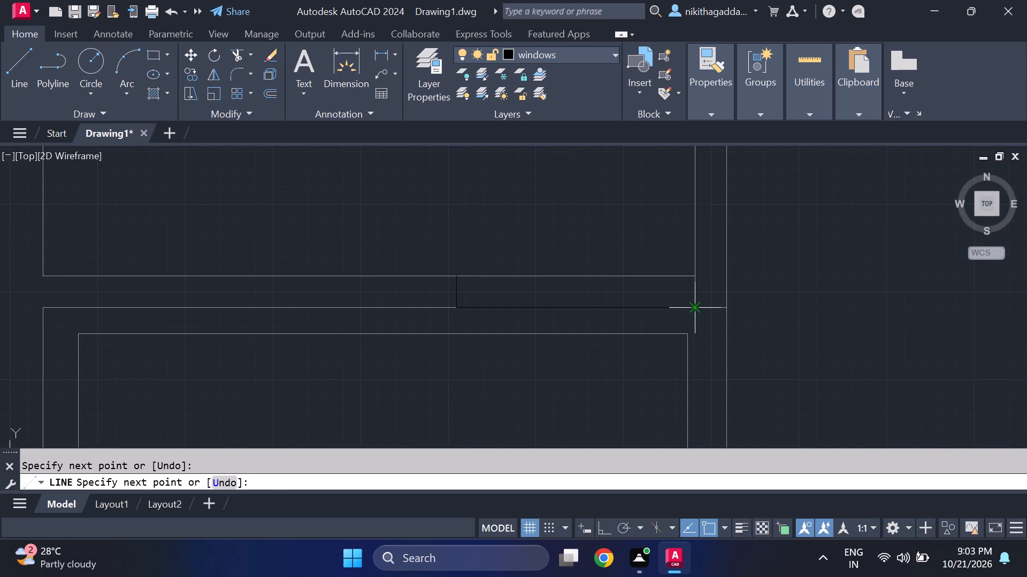
click(691, 308)
click(693, 279)
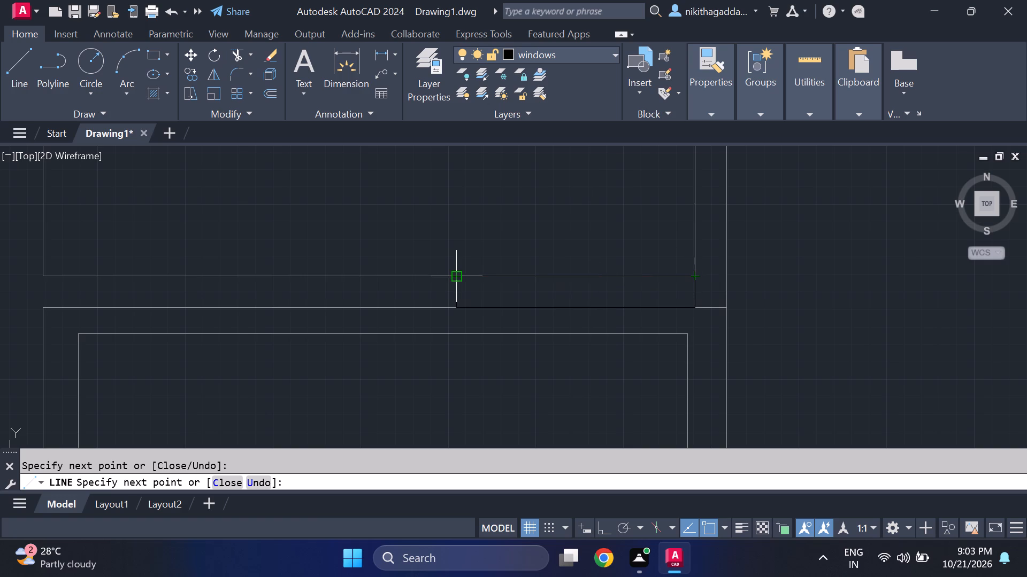
click(454, 278)
Draw the lower window's horizontal centre line from its left edge's midpoint to its right edge.
click(455, 289)
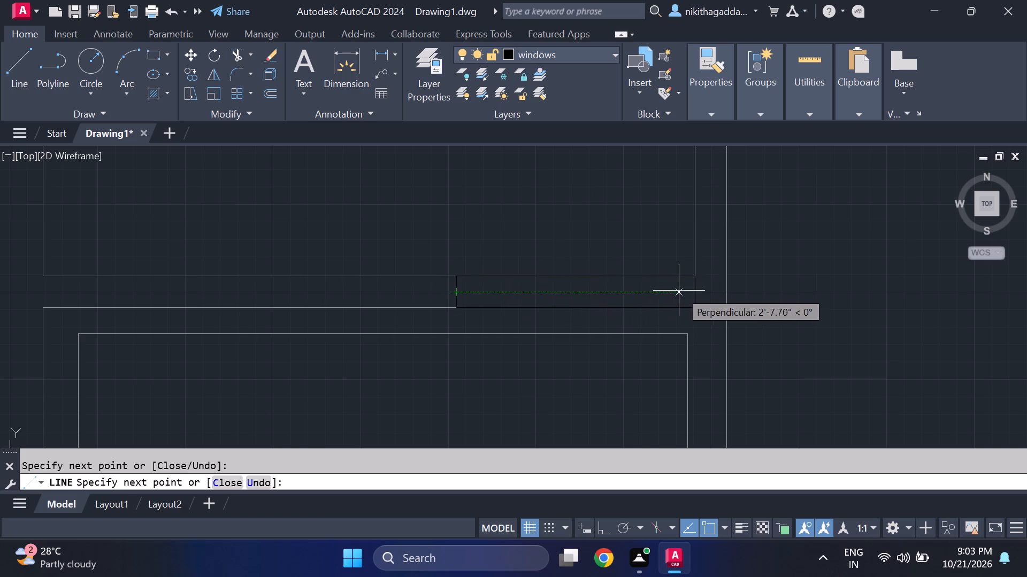
click(694, 293)
scroll(756, 279, down, 5)
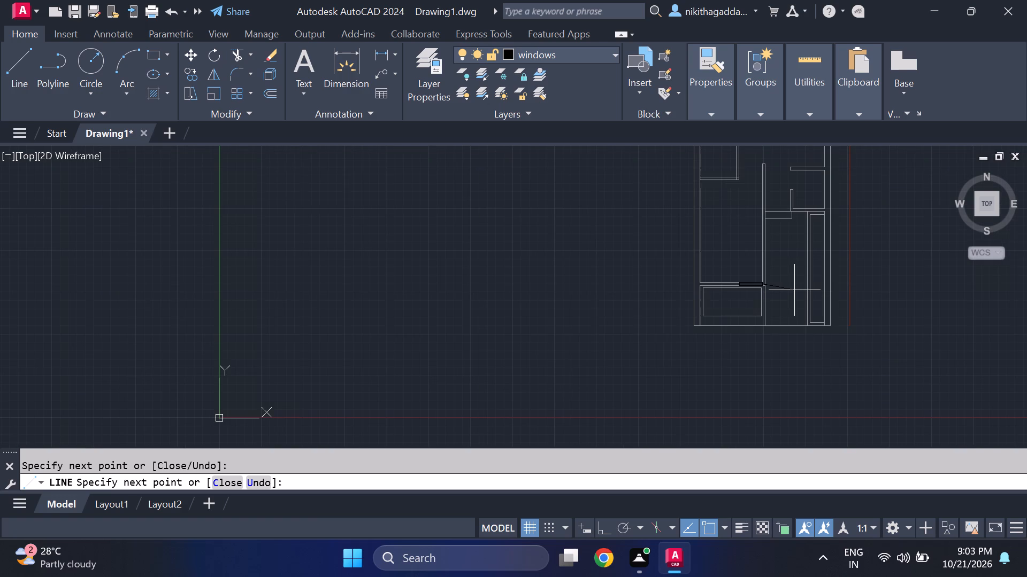
key(Return)
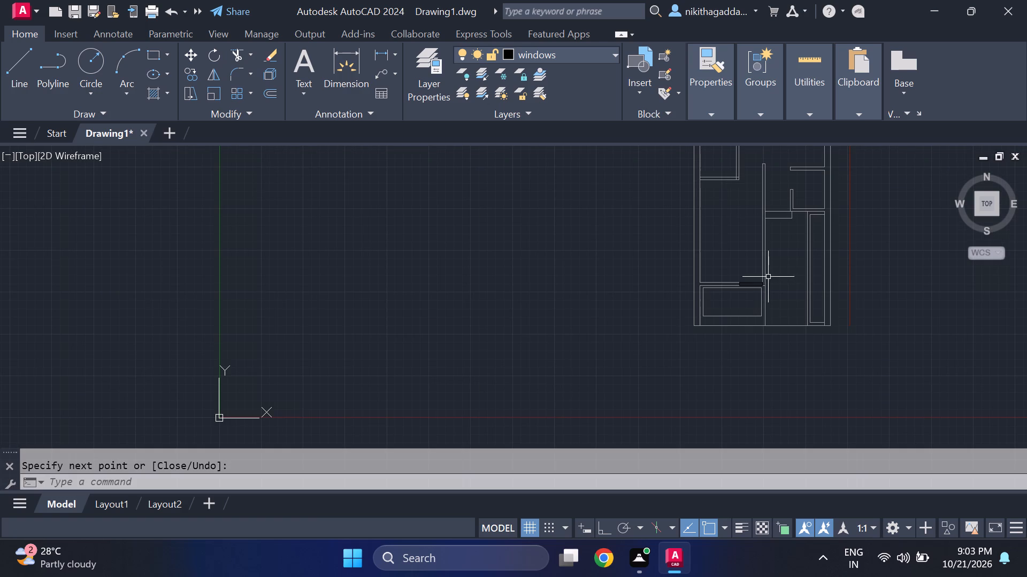
Make the walls layer the current layer.
middle_drag(768, 277, 739, 371)
scroll(710, 241, up, 2)
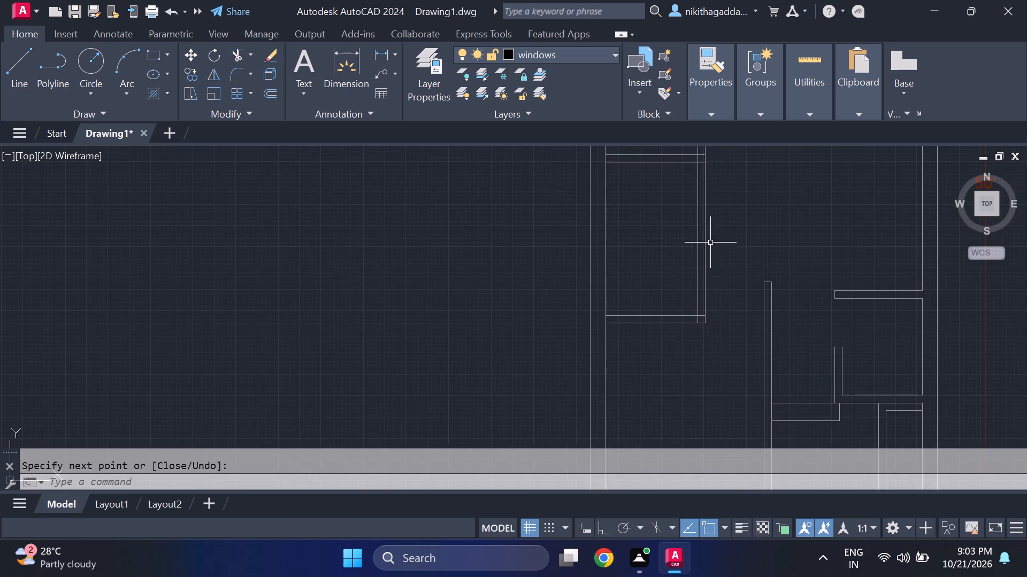
scroll(722, 262, down, 4)
middle_drag(725, 249, 731, 314)
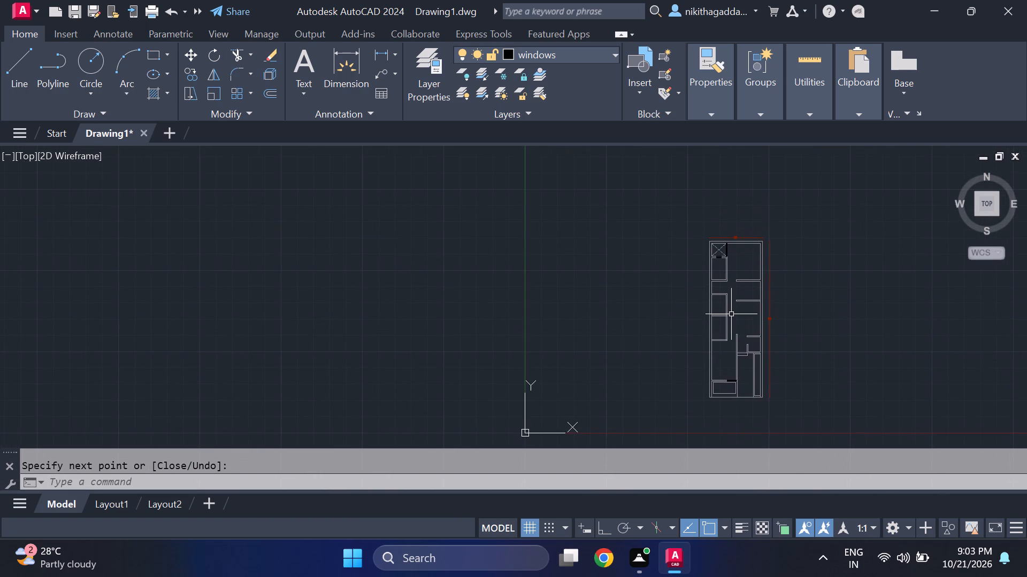
scroll(731, 314, up, 3)
middle_drag(743, 355, 734, 302)
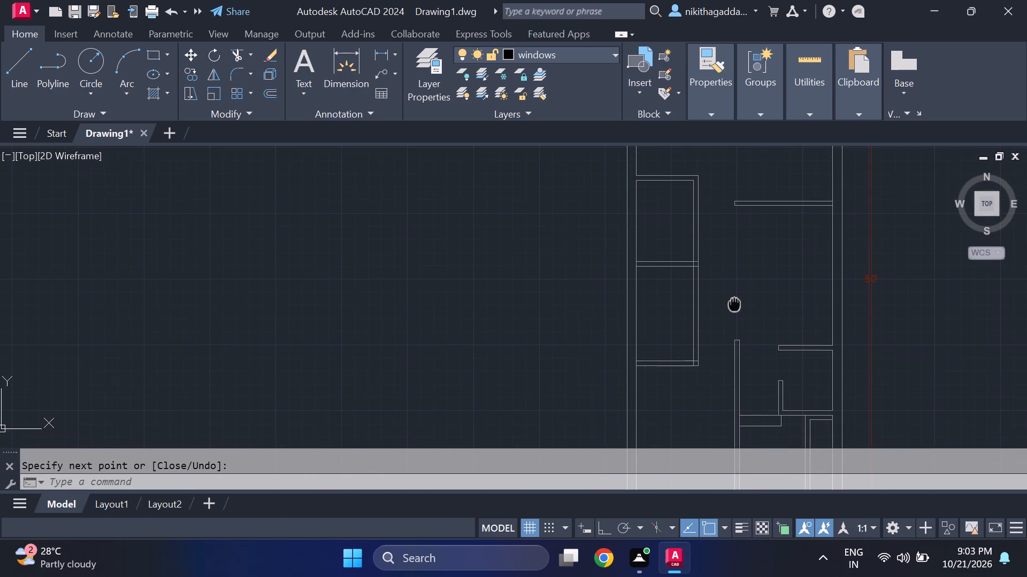
middle_drag(734, 302, 735, 302)
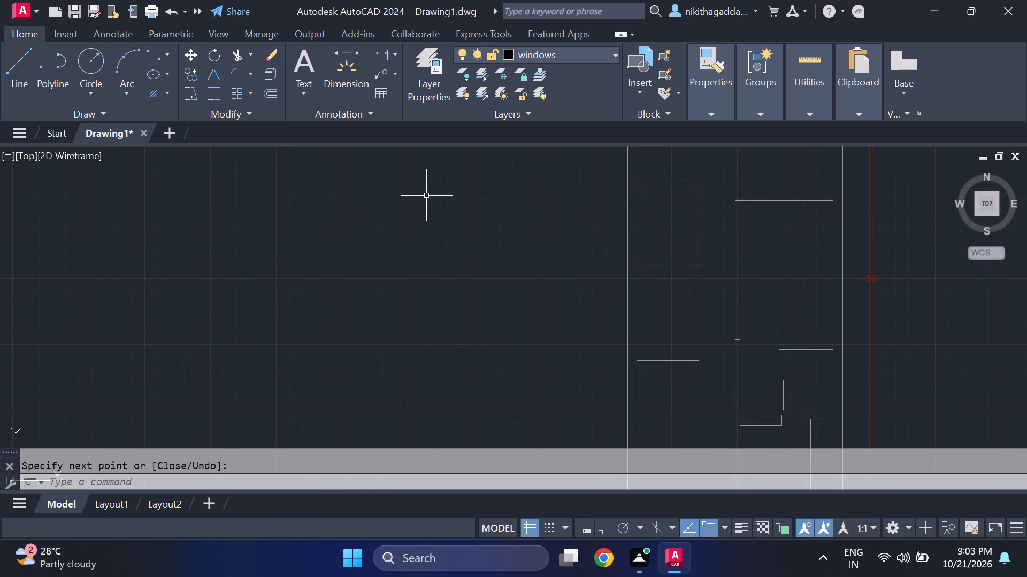
click(583, 63)
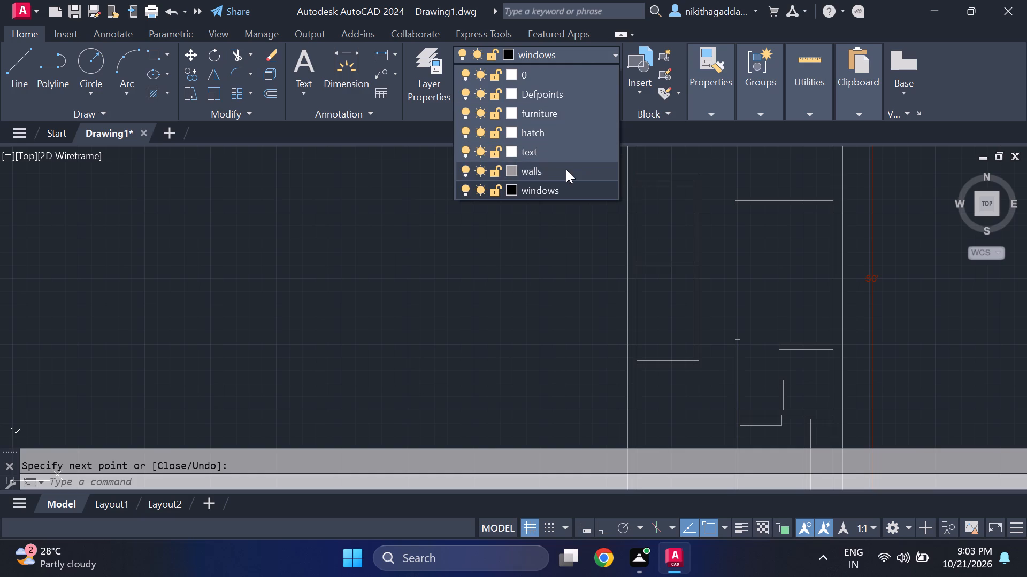
click(566, 169)
Draw a short line across the bottom wall of the lower middle-left room, a short distance from the left outer wall.
key(l)
key(Return)
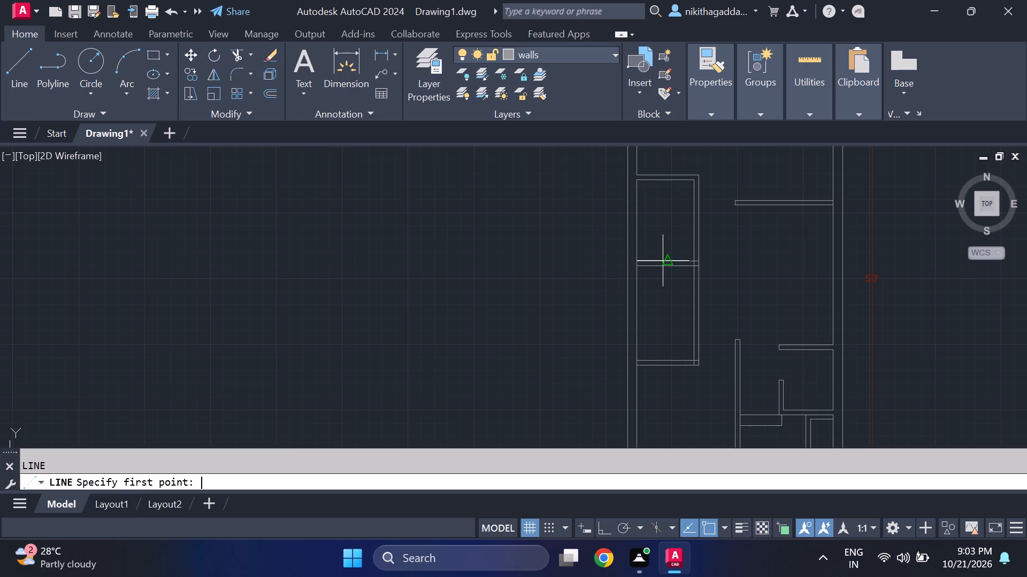
scroll(641, 291, up, 1)
middle_drag(684, 329, 683, 322)
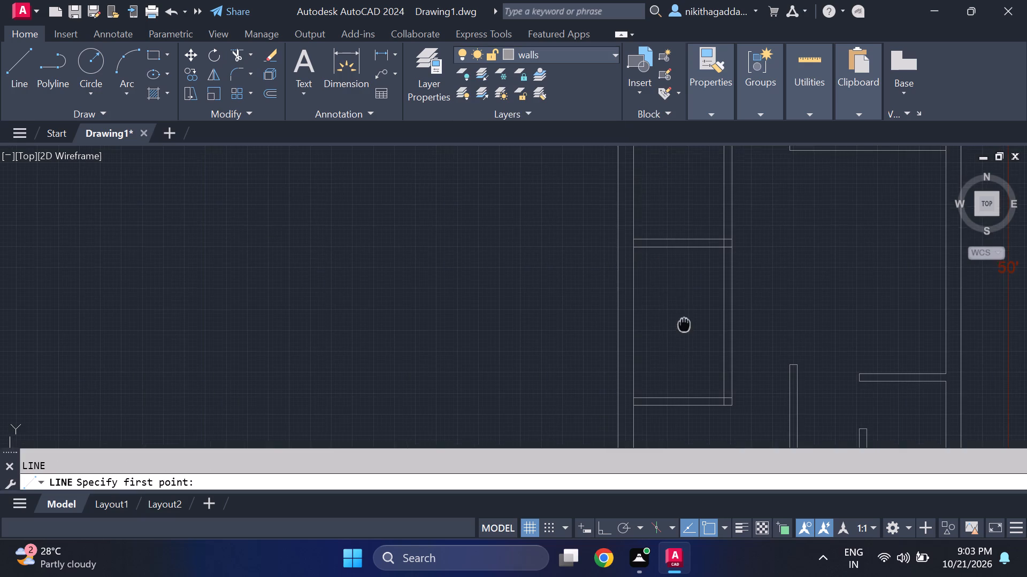
middle_drag(683, 322, 656, 233)
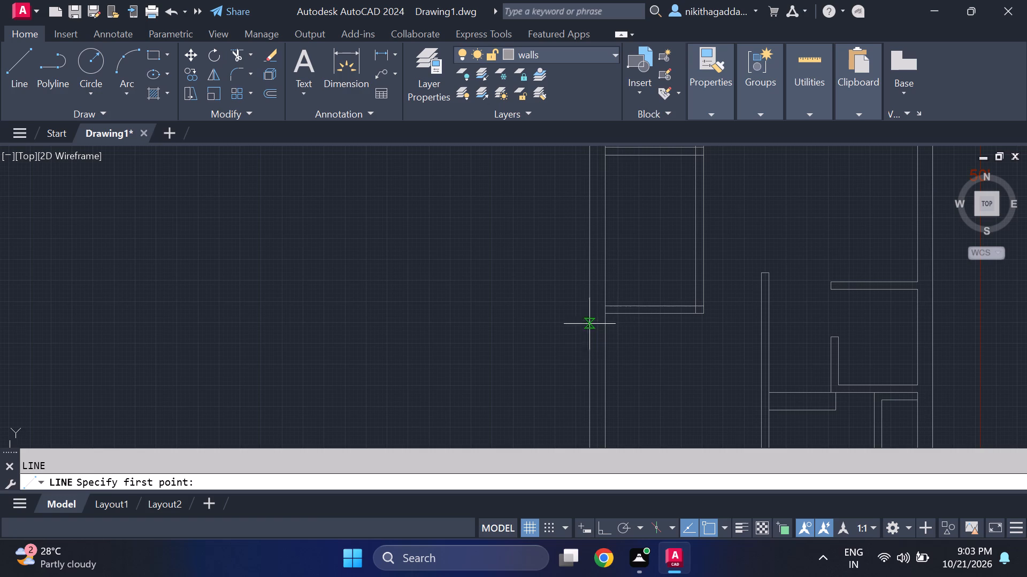
click(636, 307)
click(634, 318)
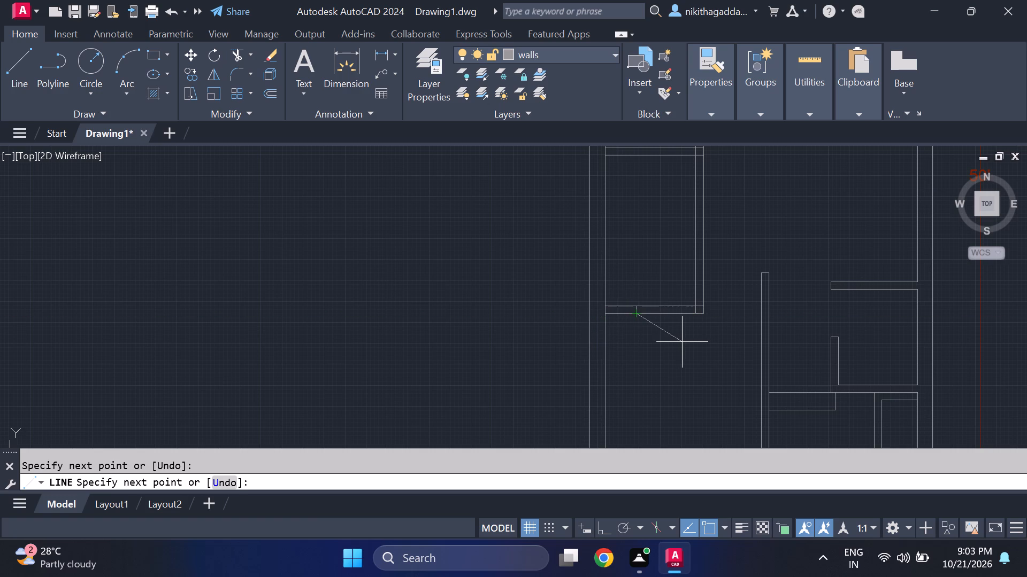
key(Escape)
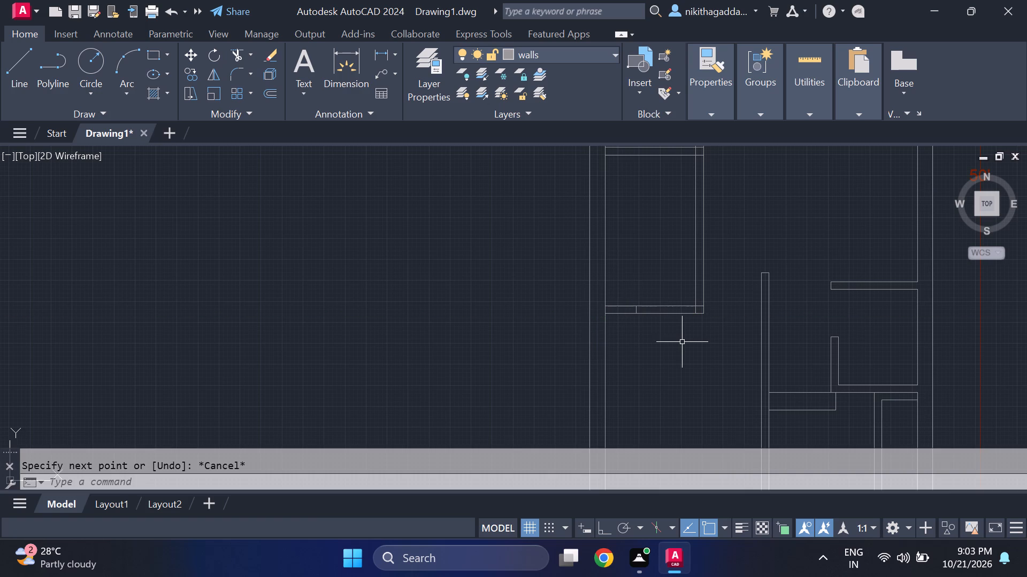
Trim that bottom wall's lines between the short line and the right partition to form an opening, including the leftover segment across the partition.
text(tr)
key(Return)
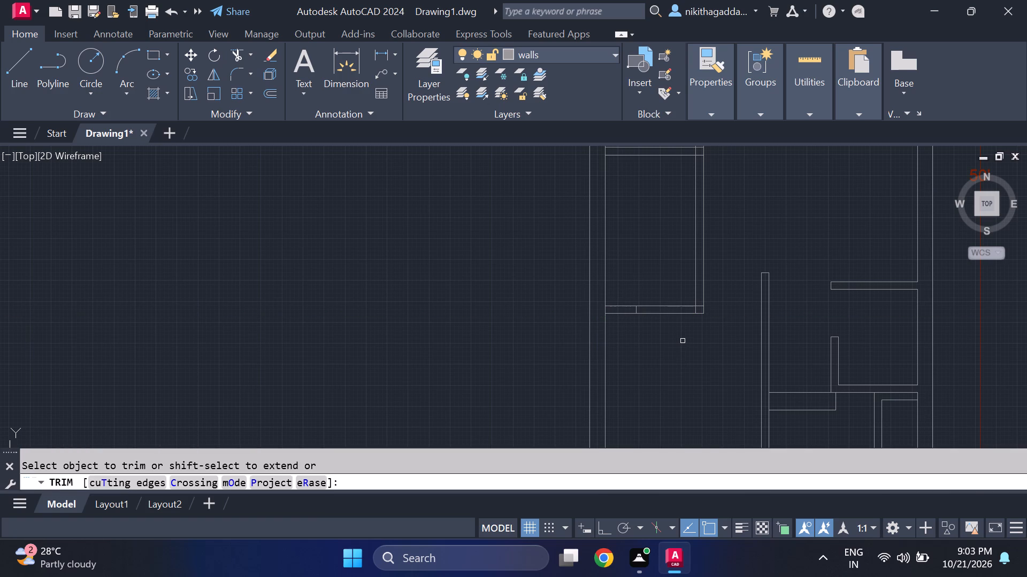
drag(668, 287, 676, 338)
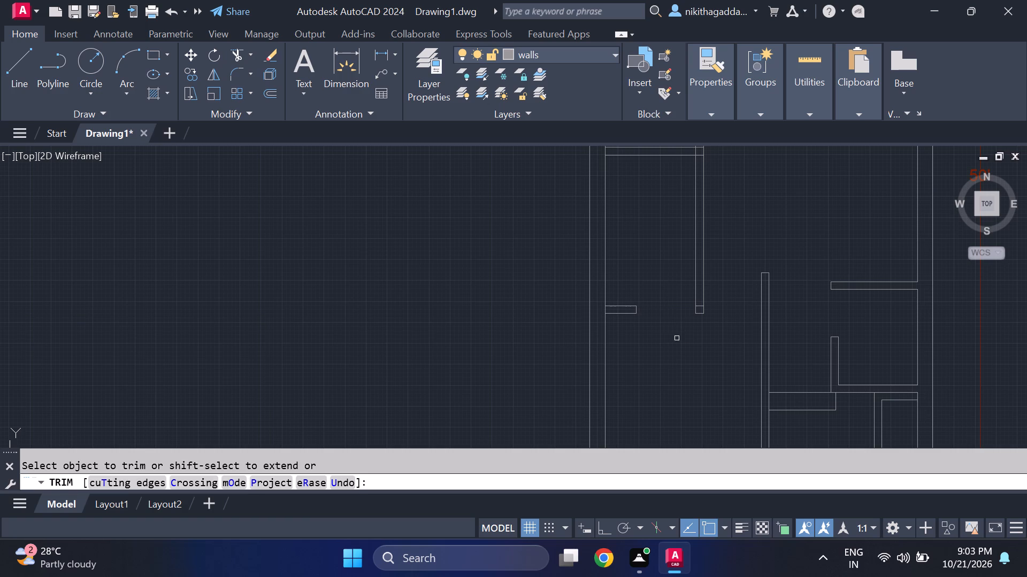
scroll(690, 315, up, 1)
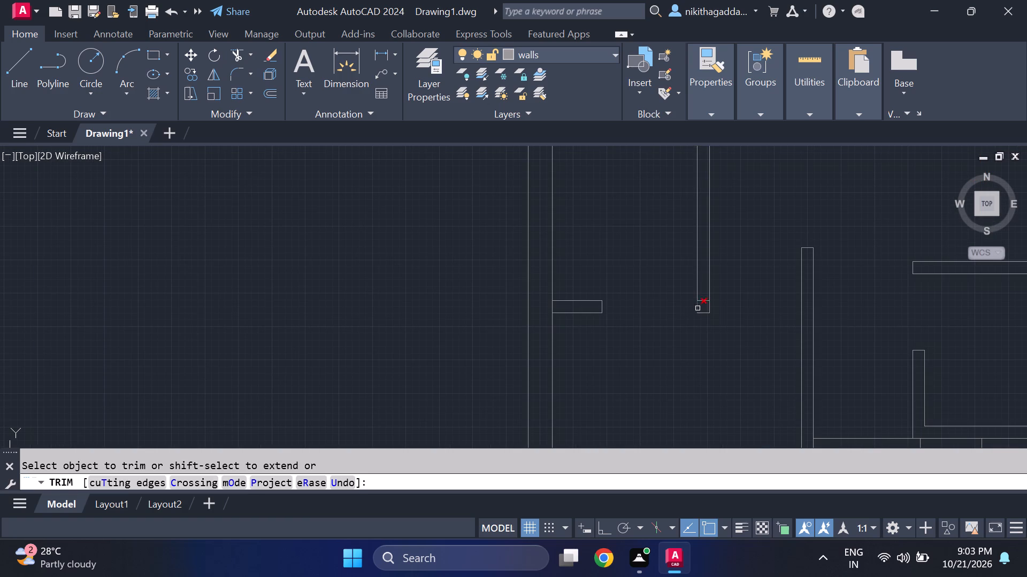
click(702, 301)
scroll(689, 316, down, 3)
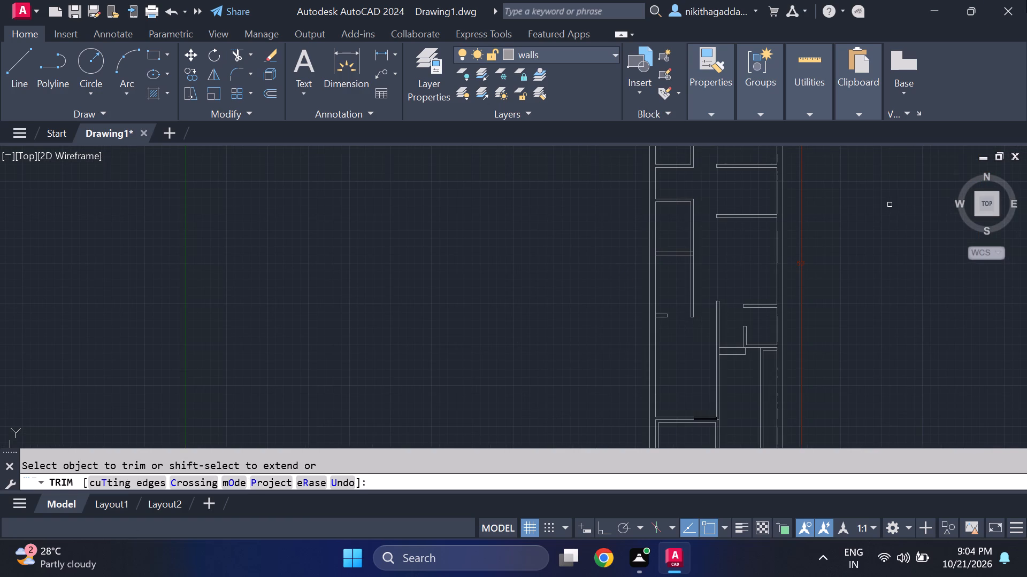
middle_drag(714, 229, 701, 274)
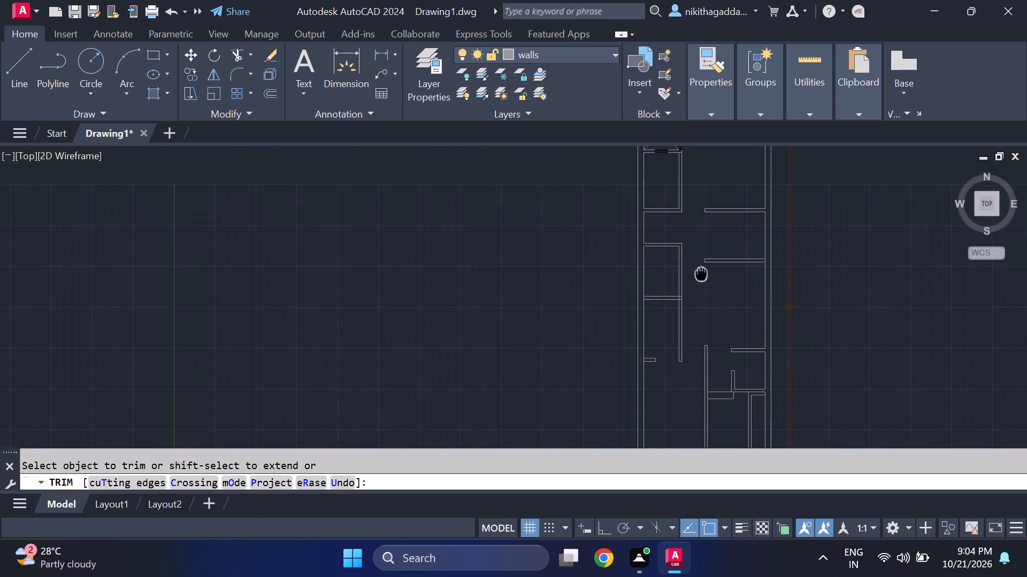
Trim the overlapping line segments where the wall between the two middle-left rooms meets the right partition and the left outer wall.
middle_drag(701, 274, 701, 275)
scroll(667, 298, up, 4)
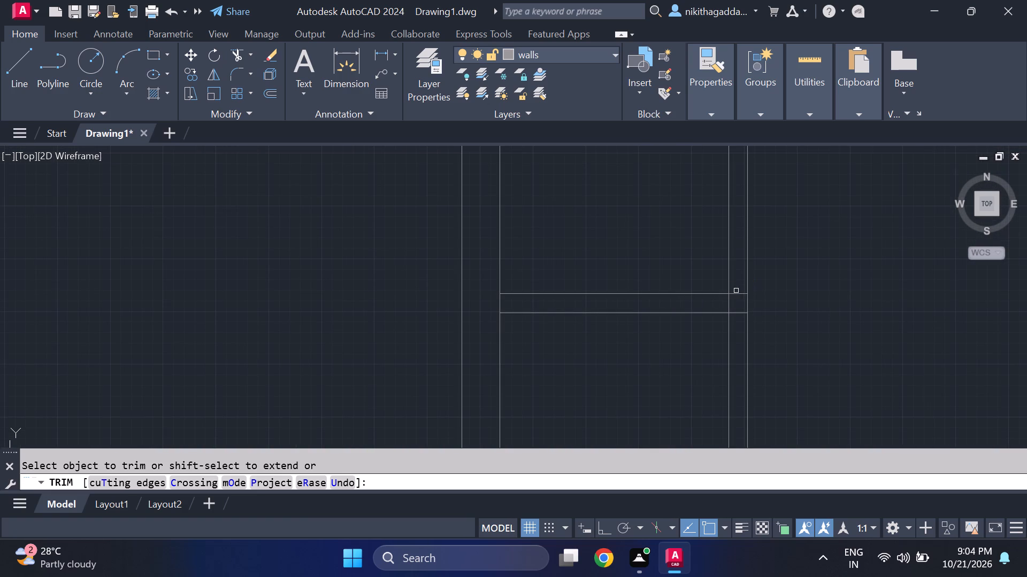
click(736, 291)
click(735, 317)
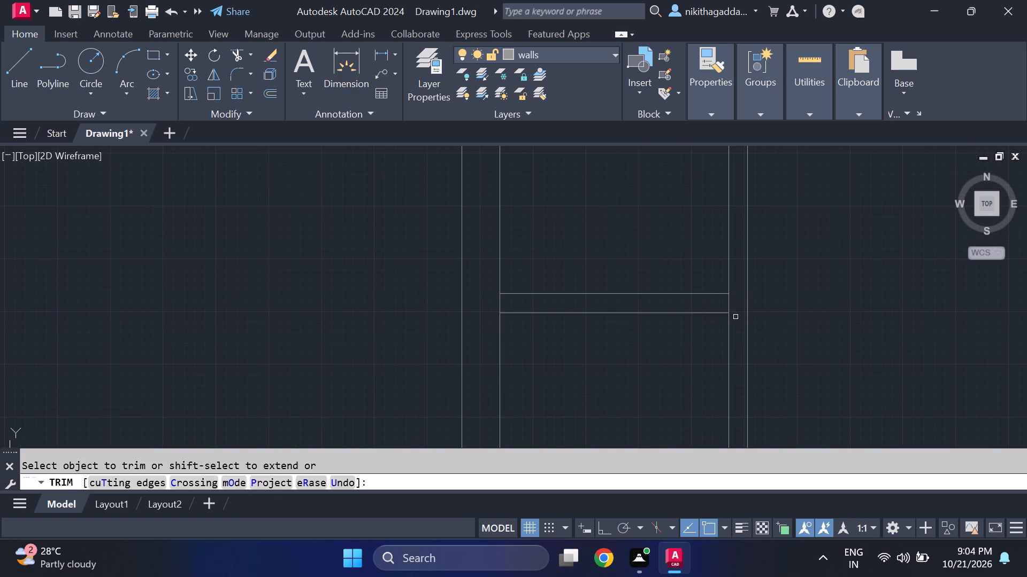
click(730, 305)
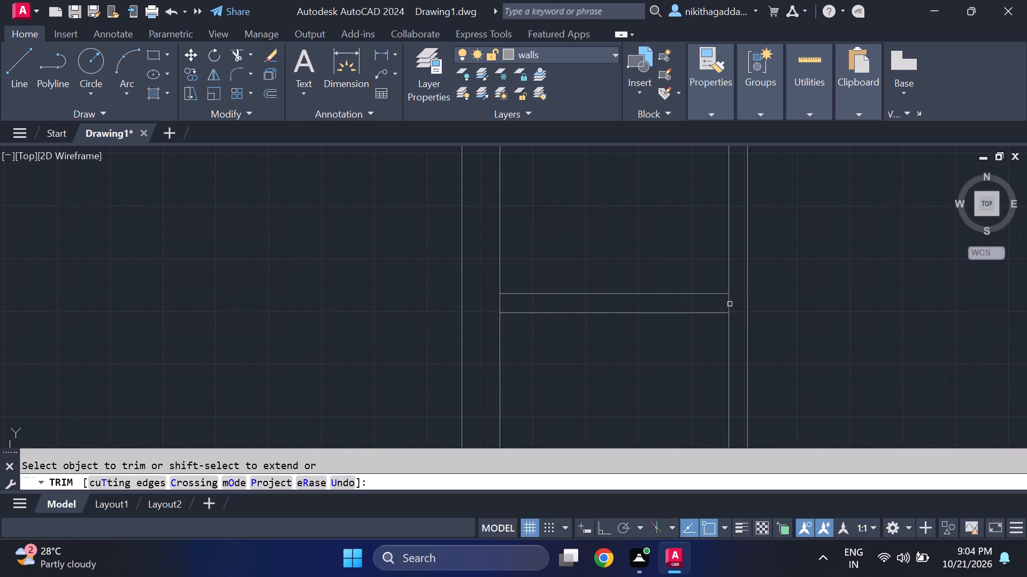
click(727, 302)
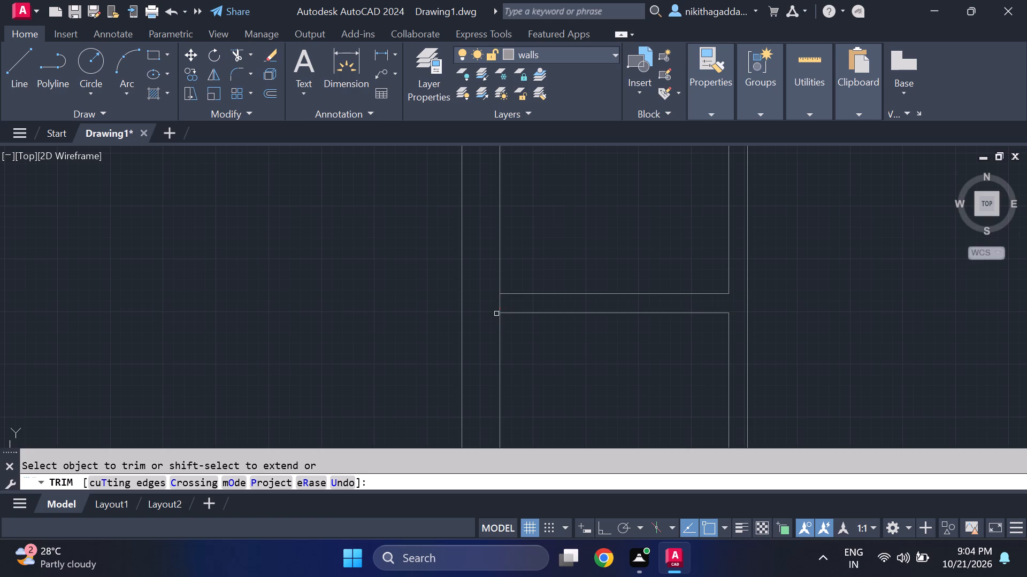
click(500, 308)
scroll(547, 226, down, 3)
middle_drag(563, 220, 563, 220)
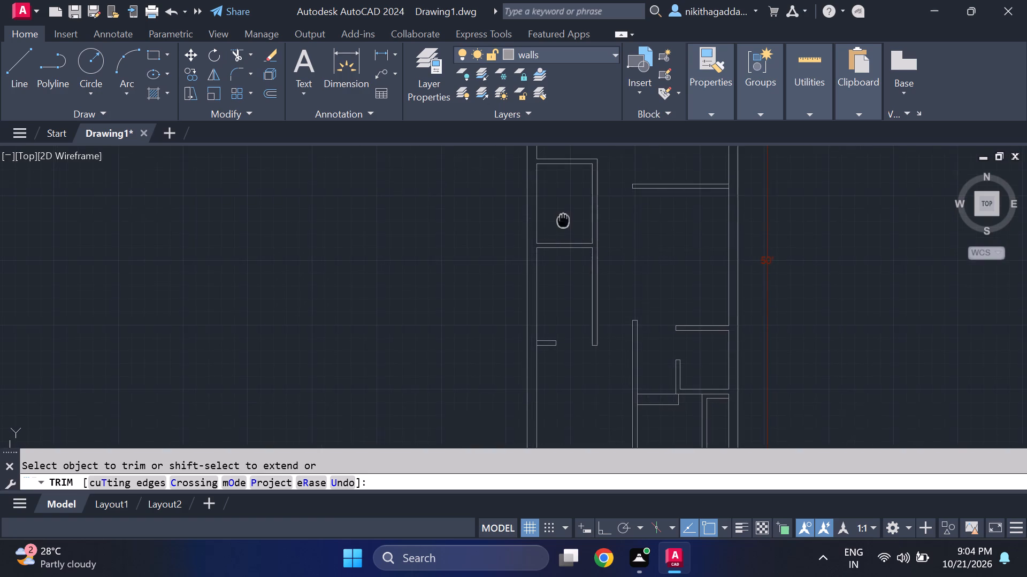
middle_drag(563, 220, 599, 352)
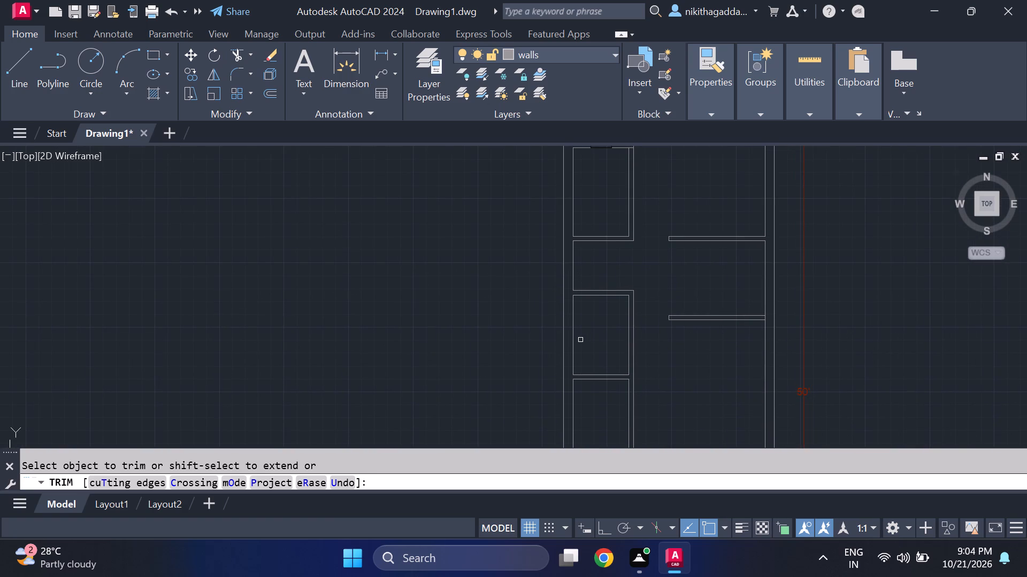
middle_drag(584, 347, 600, 405)
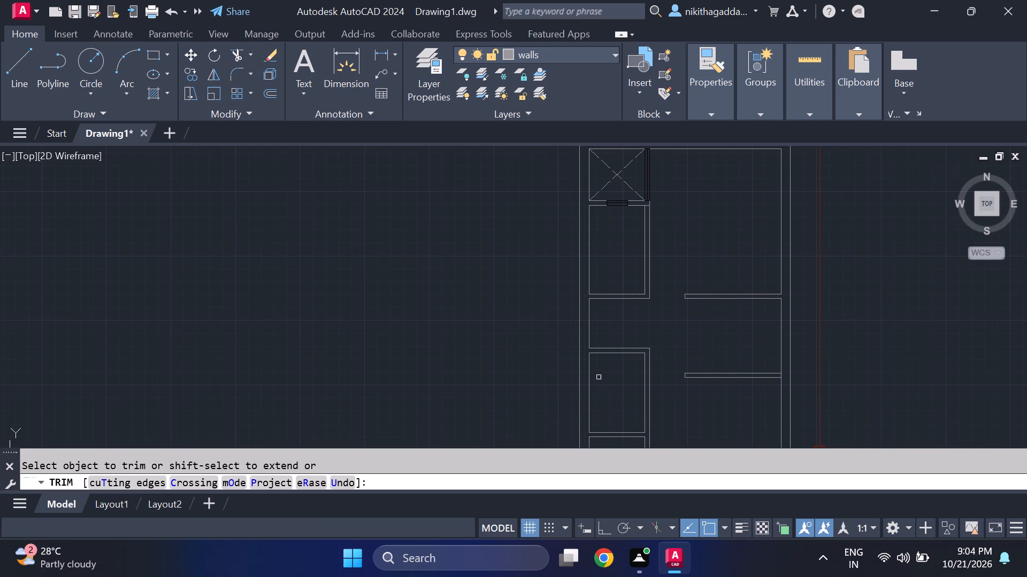
key(Escape)
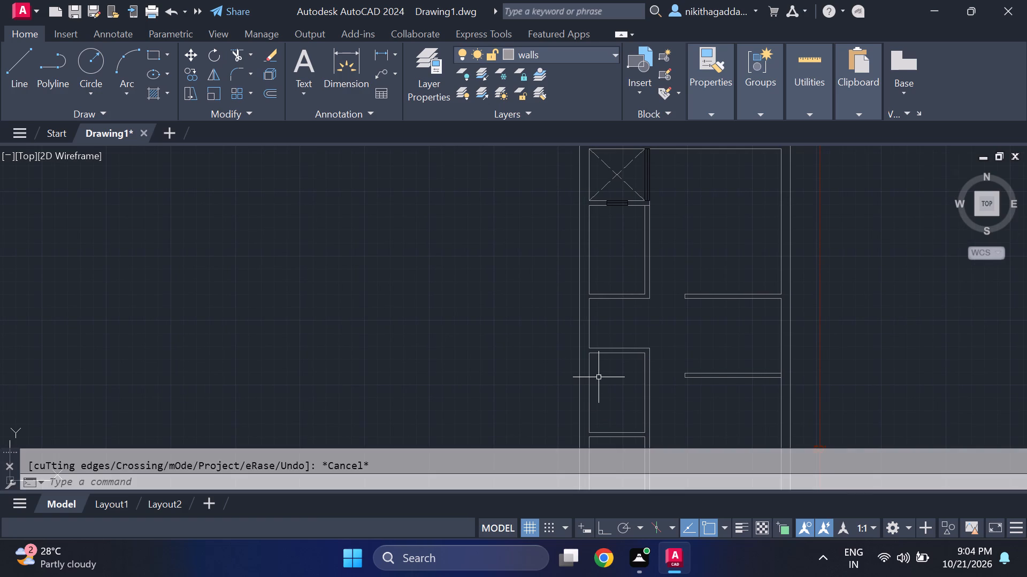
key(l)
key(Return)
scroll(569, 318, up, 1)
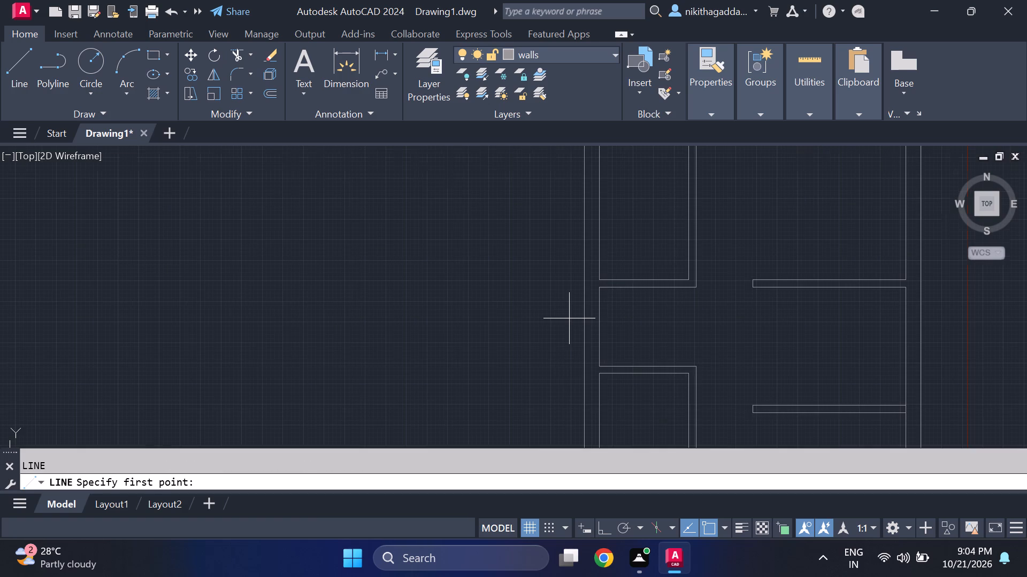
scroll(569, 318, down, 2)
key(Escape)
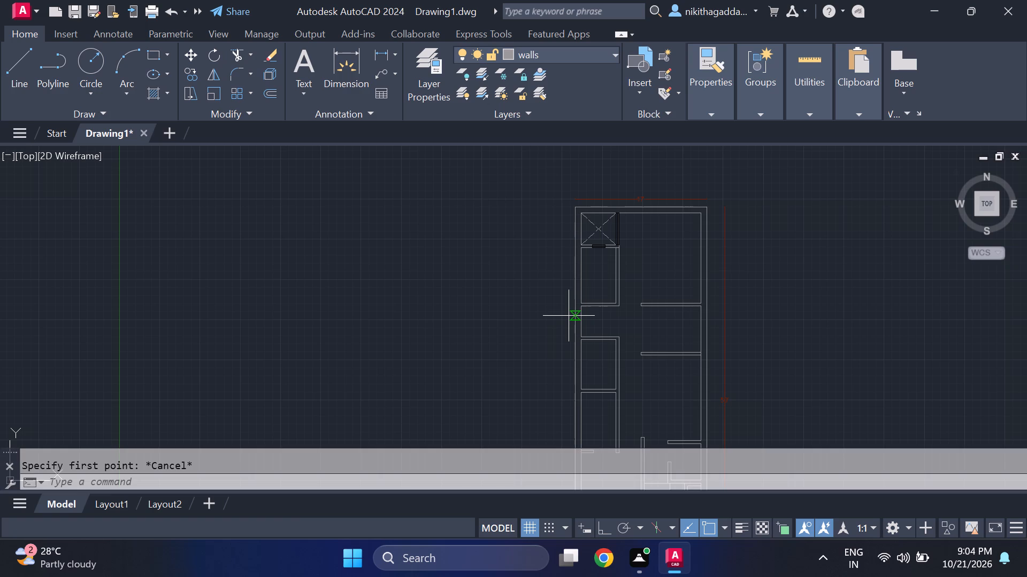
Lengthen the lower middle-left room's short bottom wall by moving its end line about 5.5" toward the opening and extending both wall lines to it.
middle_drag(570, 357, 465, 255)
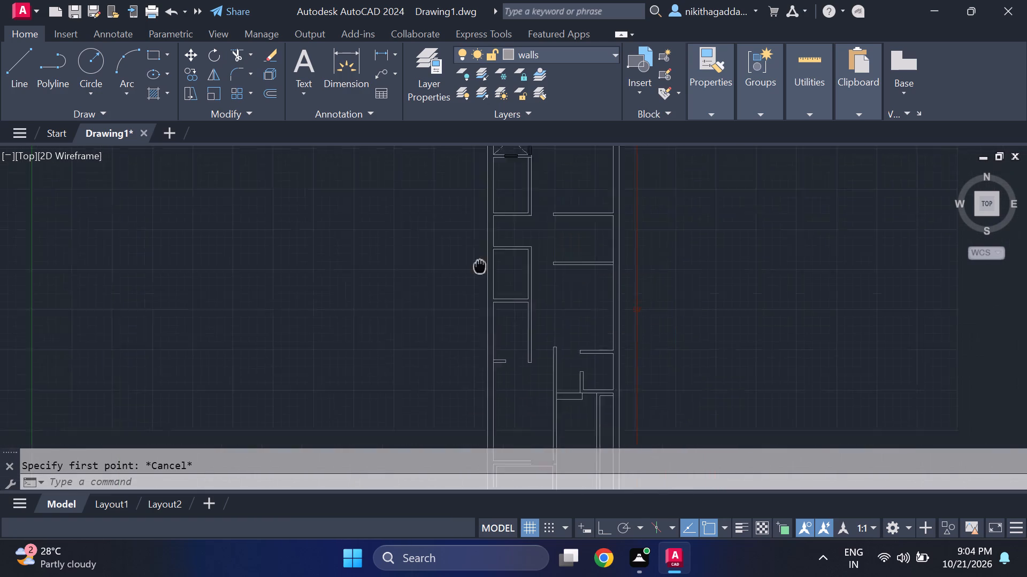
middle_drag(465, 255, 413, 221)
middle_drag(464, 281, 463, 219)
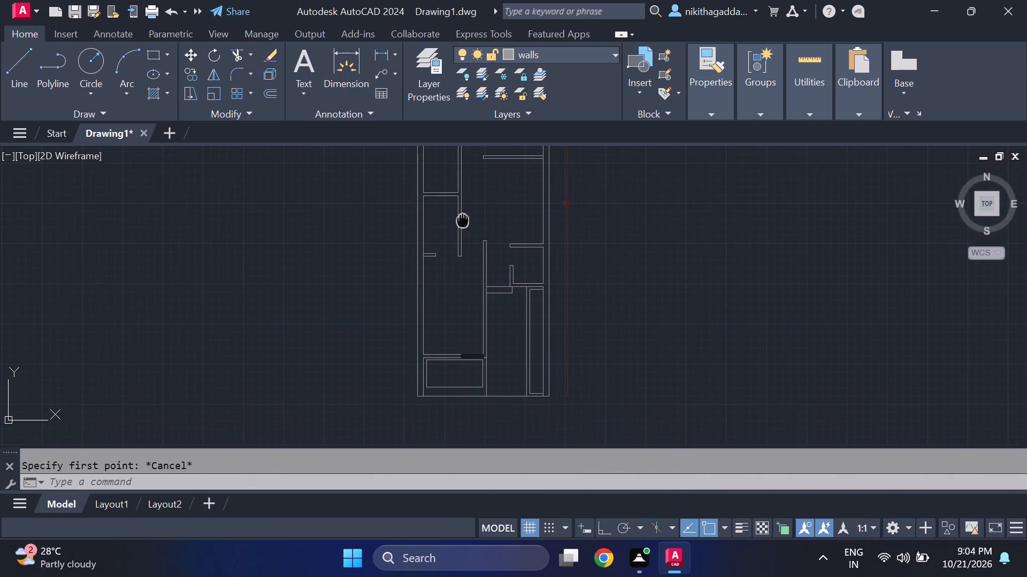
middle_drag(463, 219, 453, 270)
scroll(429, 293, up, 3)
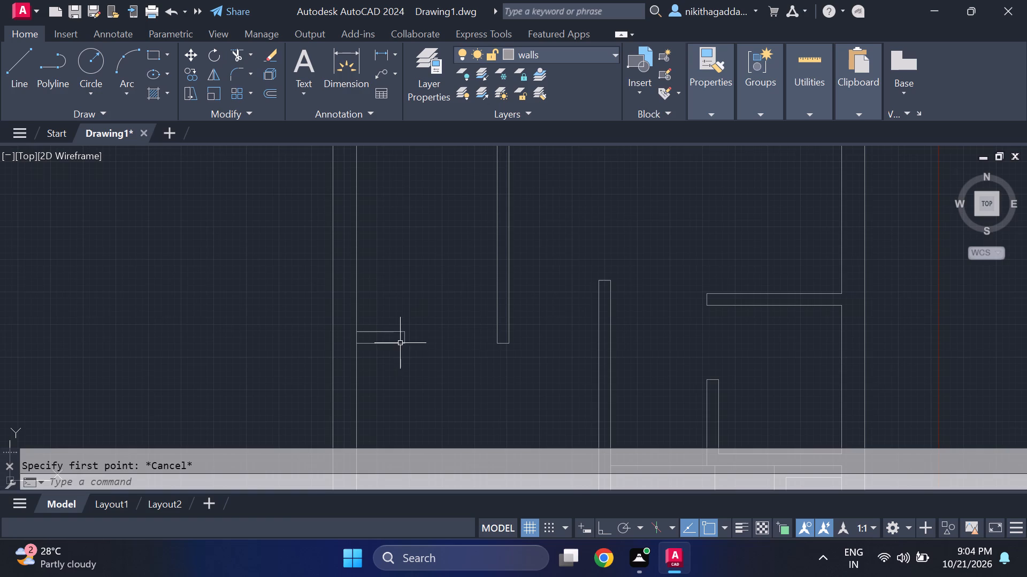
click(405, 335)
key(m)
key(Return)
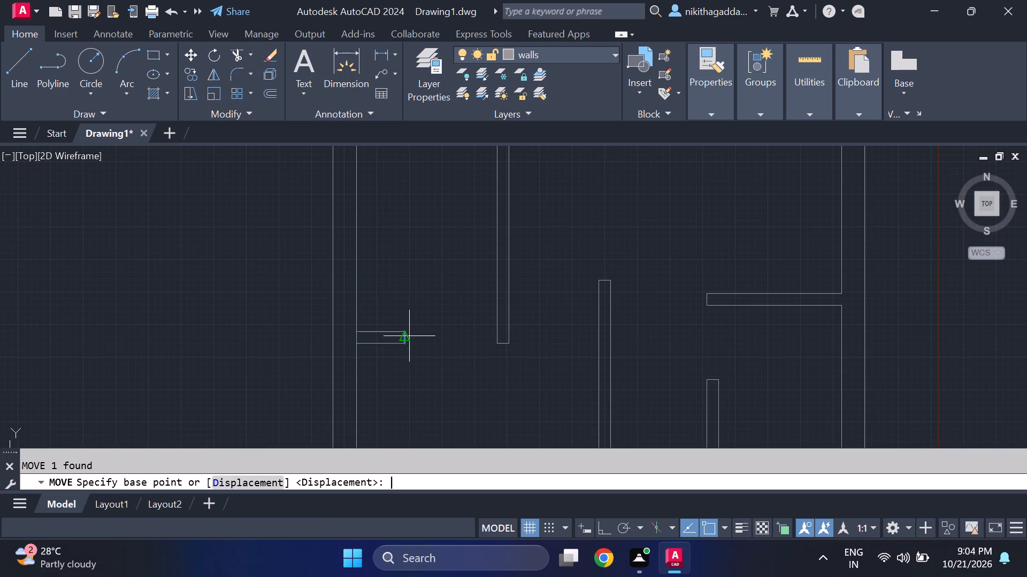
click(409, 345)
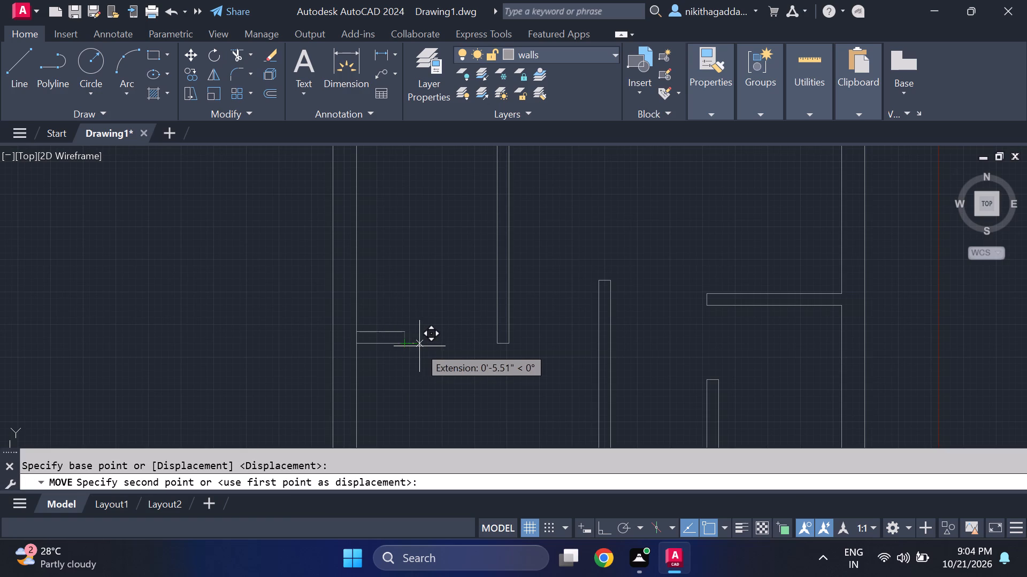
click(419, 346)
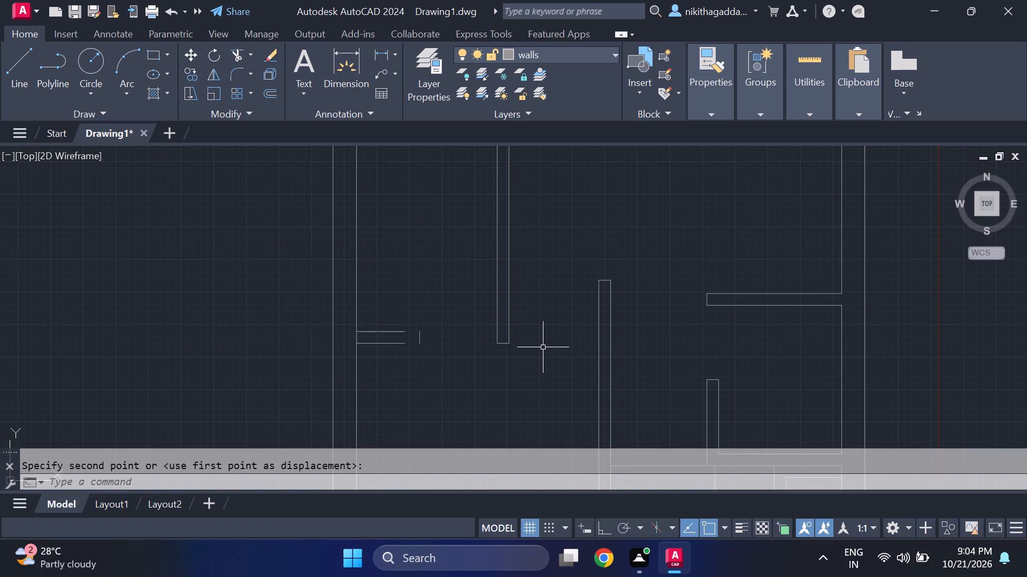
text(ex)
key(Return)
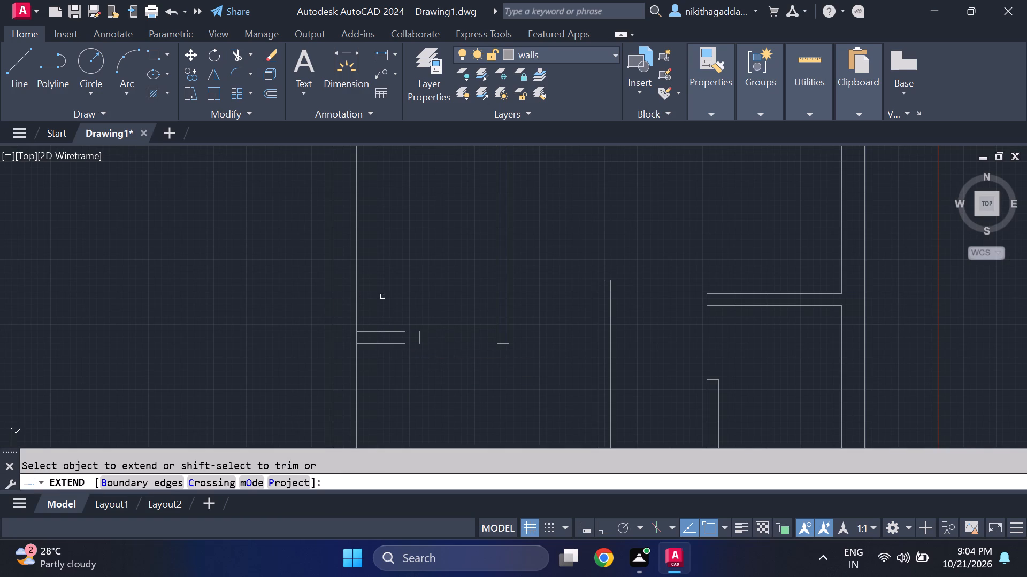
drag(387, 306, 402, 386)
scroll(407, 359, down, 4)
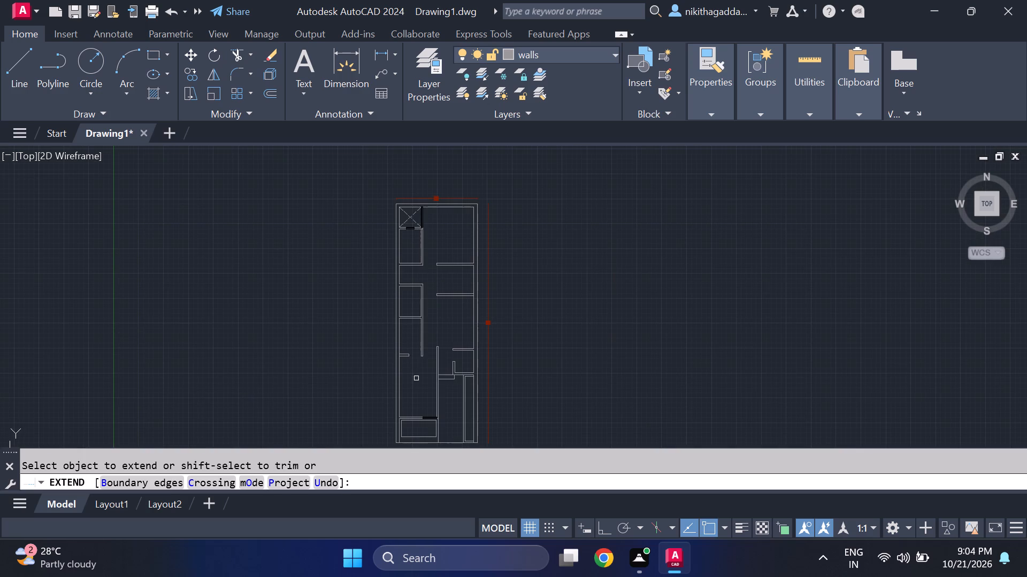
key(Escape)
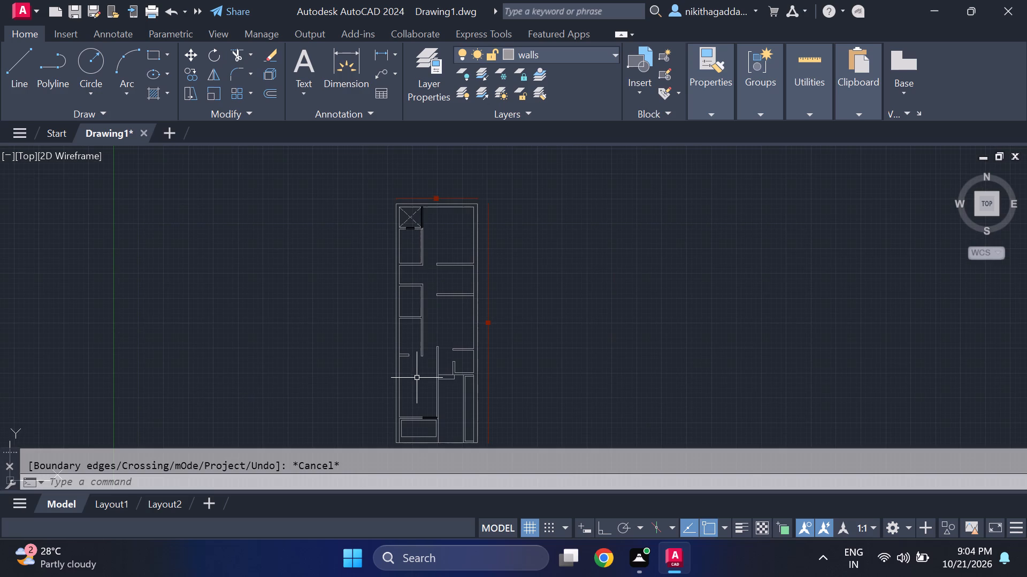
Lengthen the lower middle-left room's right partition by moving its bottom end line a few inches down and extending both wall lines to it.
scroll(436, 357, up, 3)
click(369, 359)
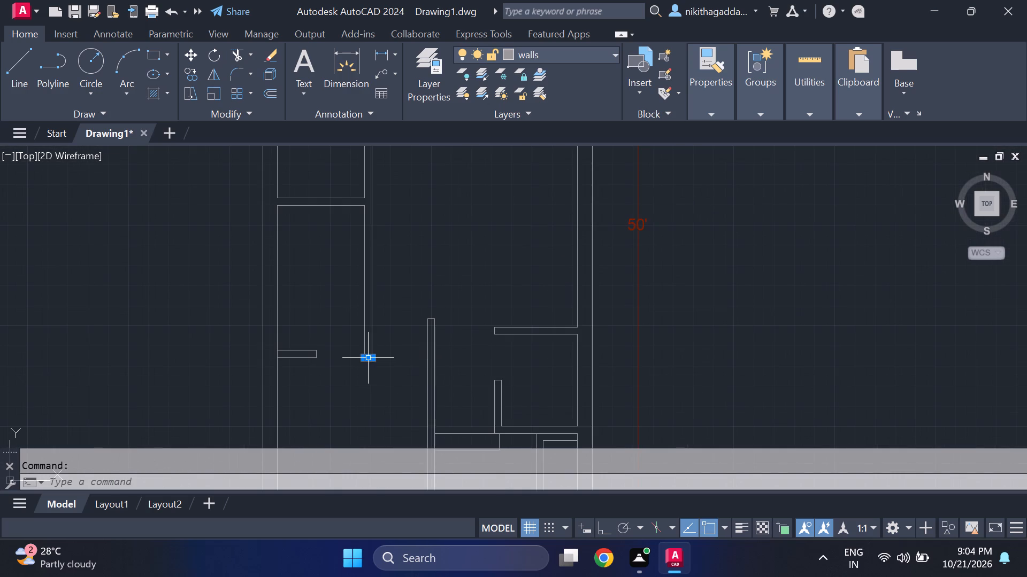
key(m)
key(Return)
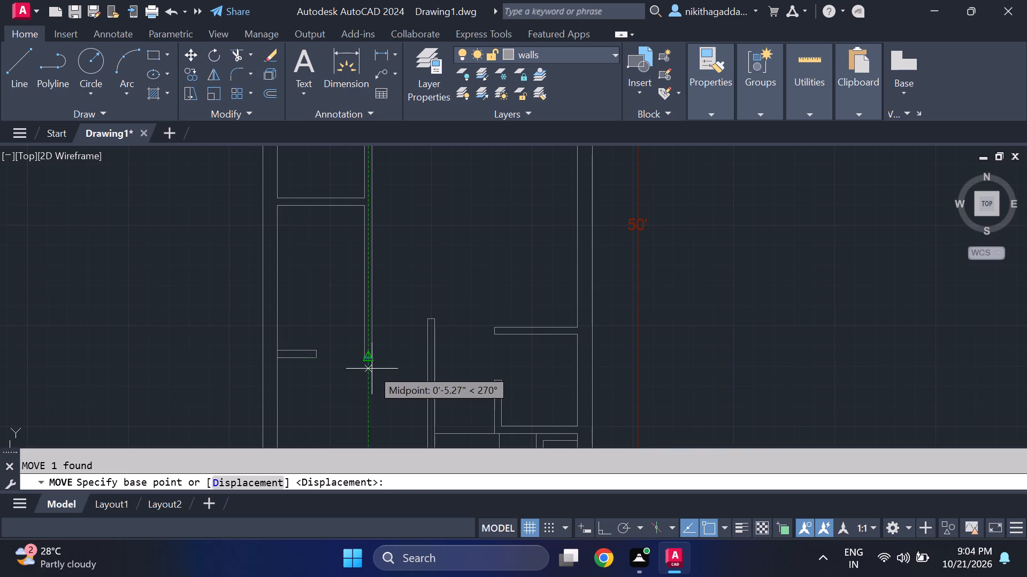
scroll(371, 361, up, 2)
click(371, 356)
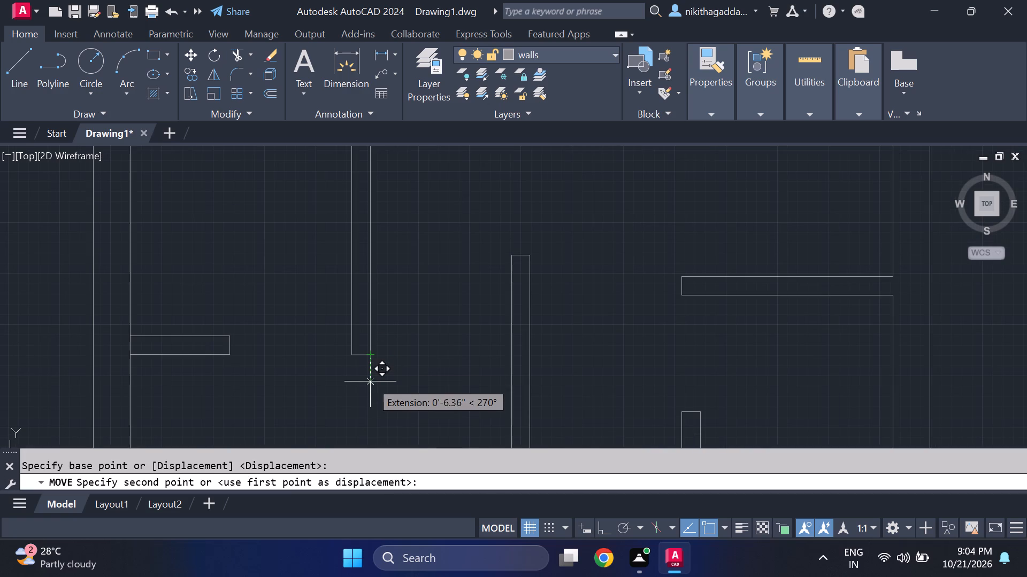
click(370, 375)
text(ex)
key(Return)
drag(405, 318, 294, 337)
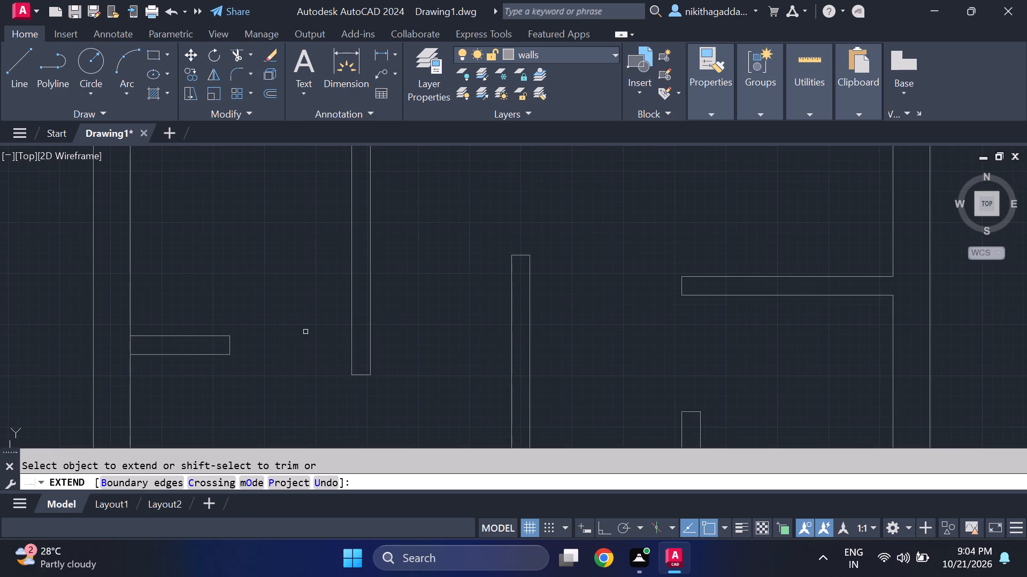
scroll(320, 323, down, 5)
key(Escape)
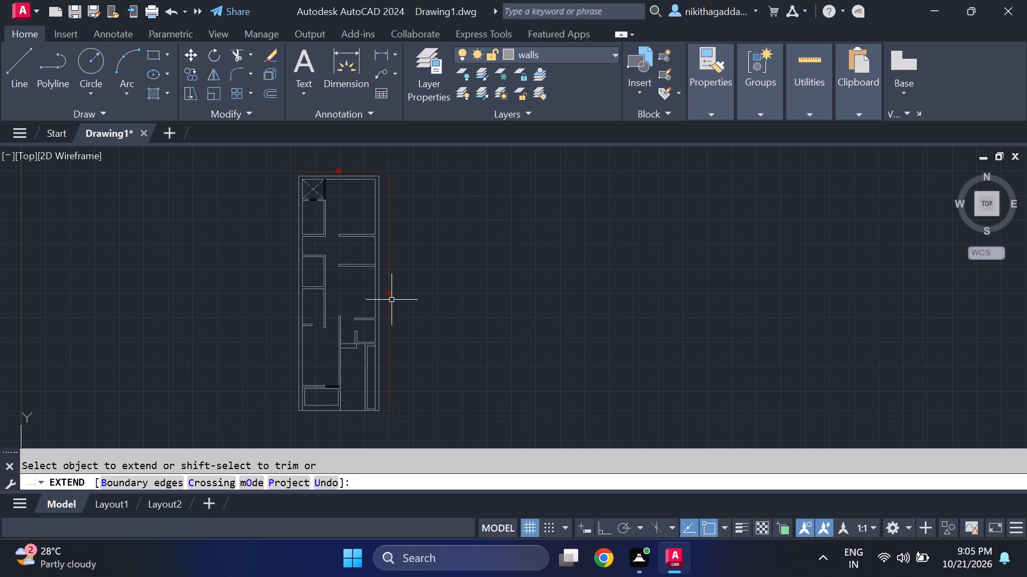
Make the windows layer the current layer.
middle_drag(405, 290, 660, 331)
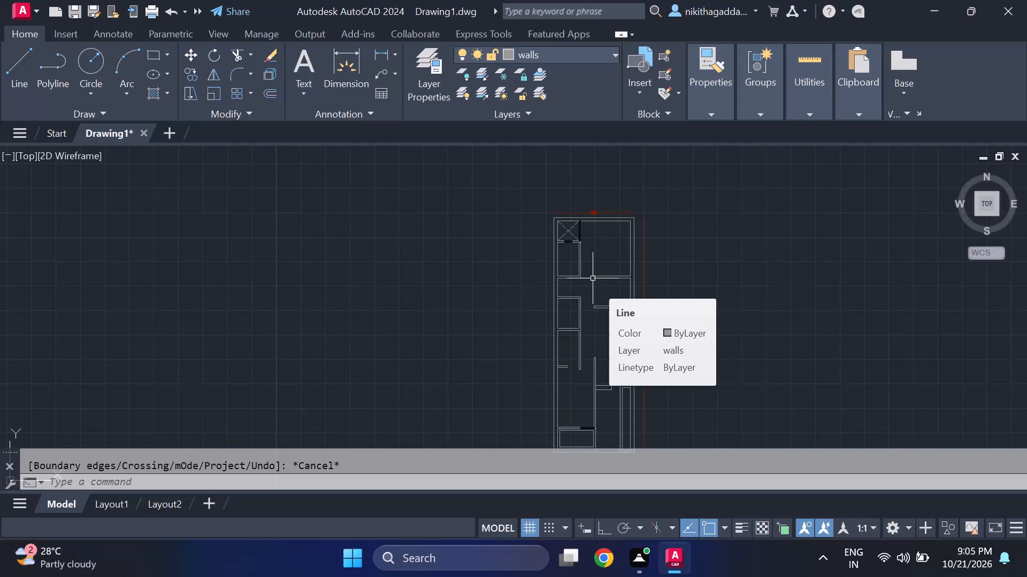
middle_drag(826, 268, 733, 262)
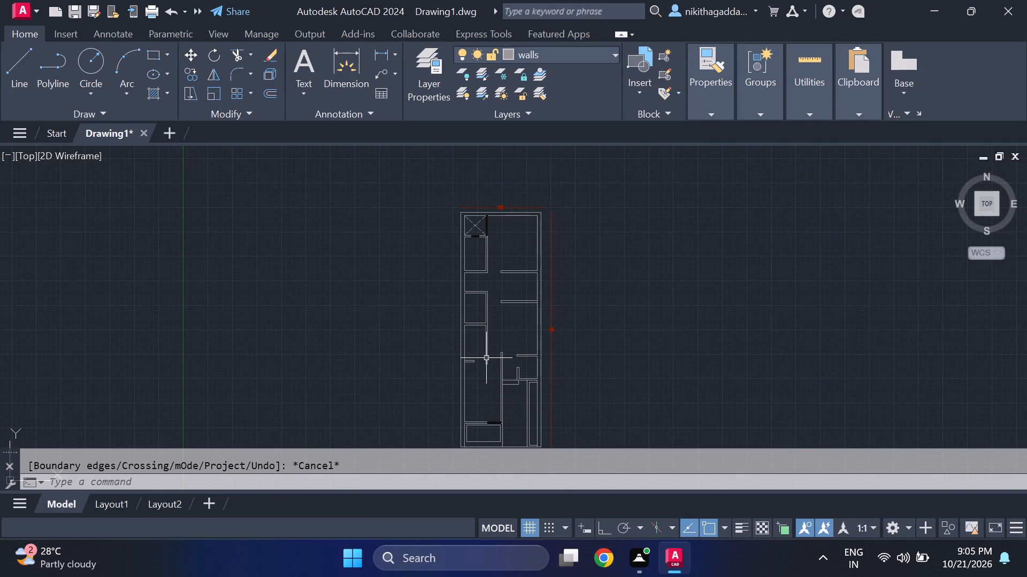
click(581, 59)
click(561, 188)
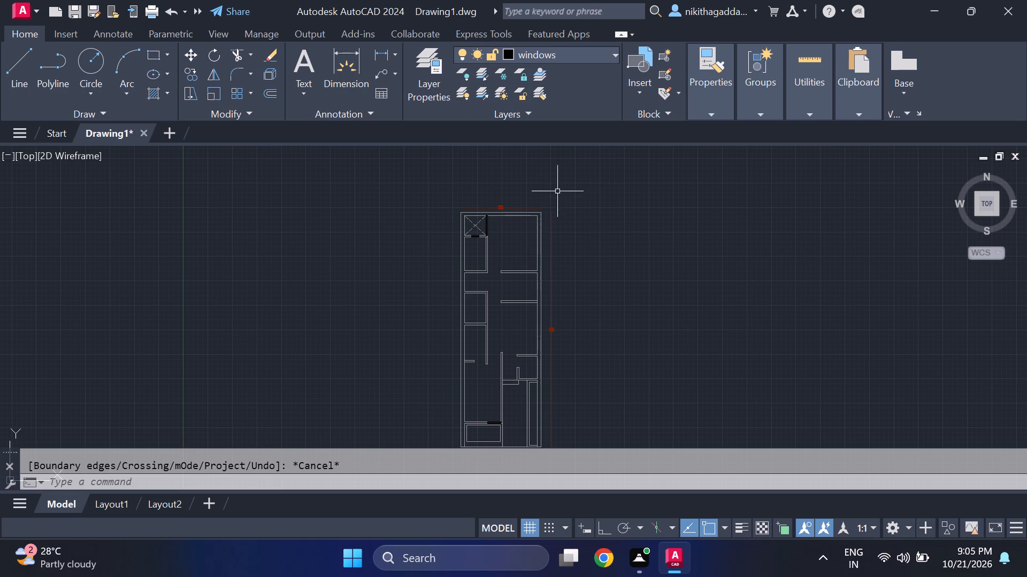
Insert the Door - Imperial block from the architectural tool palette into the empty space left of the floor plan.
text(tp)
key(shift+Return)
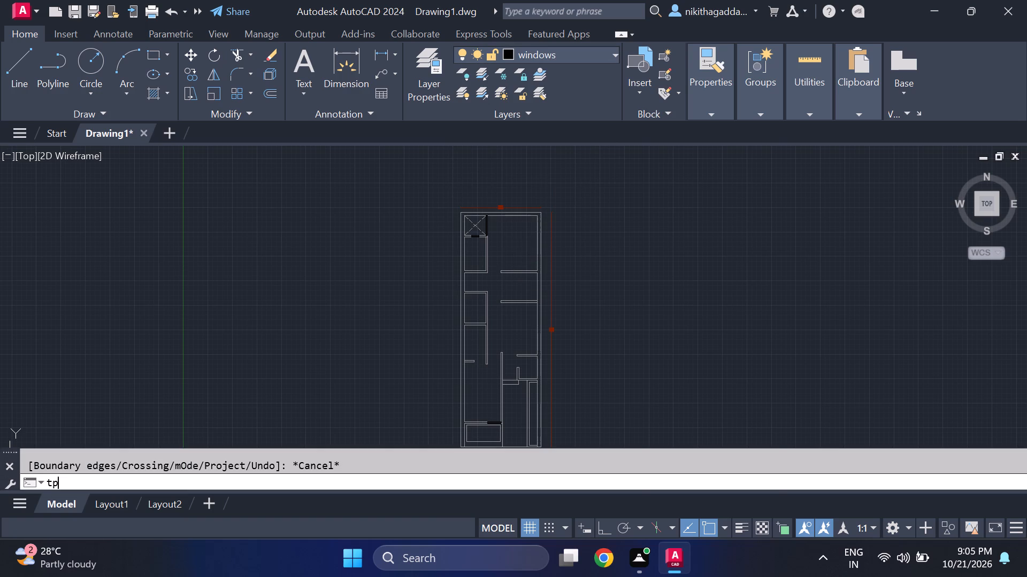
key(Return)
drag(687, 112, 403, 209)
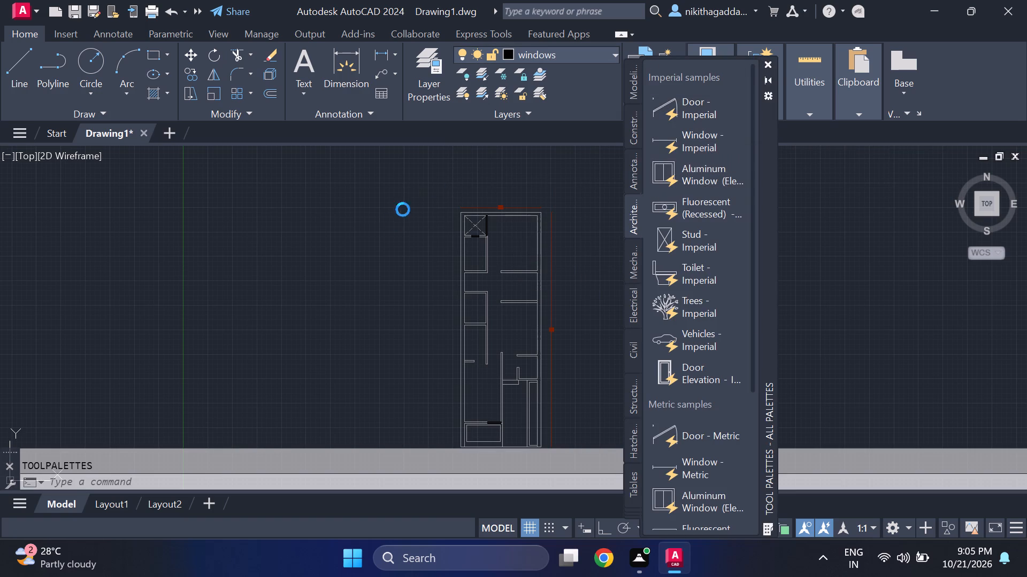
drag(403, 209, 352, 286)
click(768, 60)
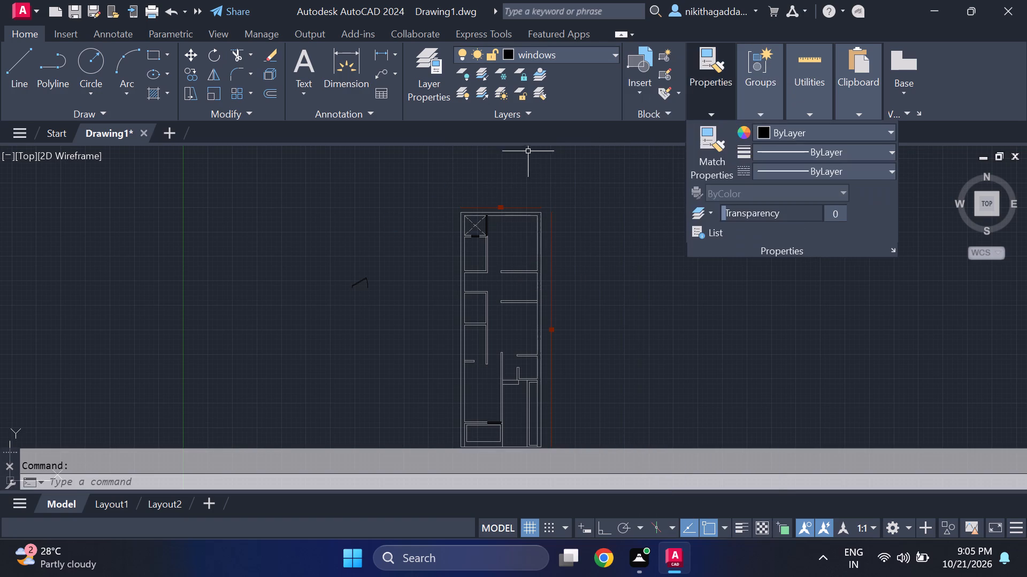
Set the inserted door block's opening angle to Open 90º.
click(402, 270)
click(304, 297)
scroll(347, 282, up, 2)
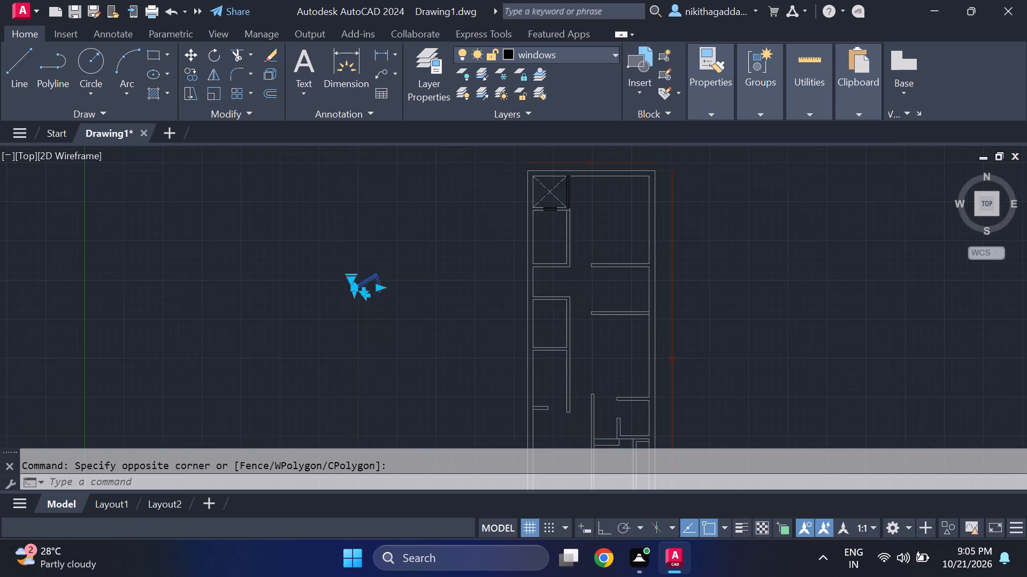
click(352, 275)
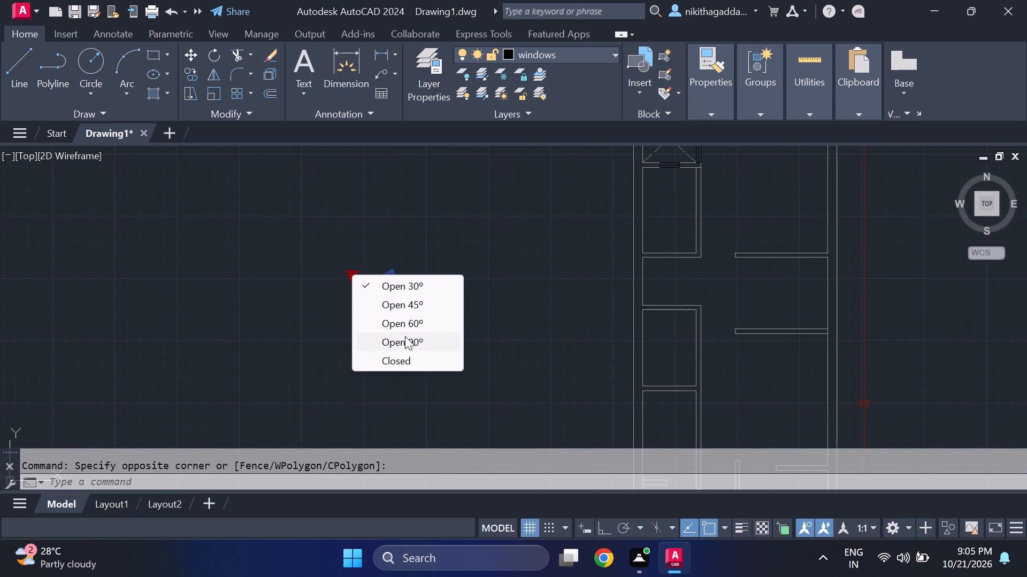
click(405, 336)
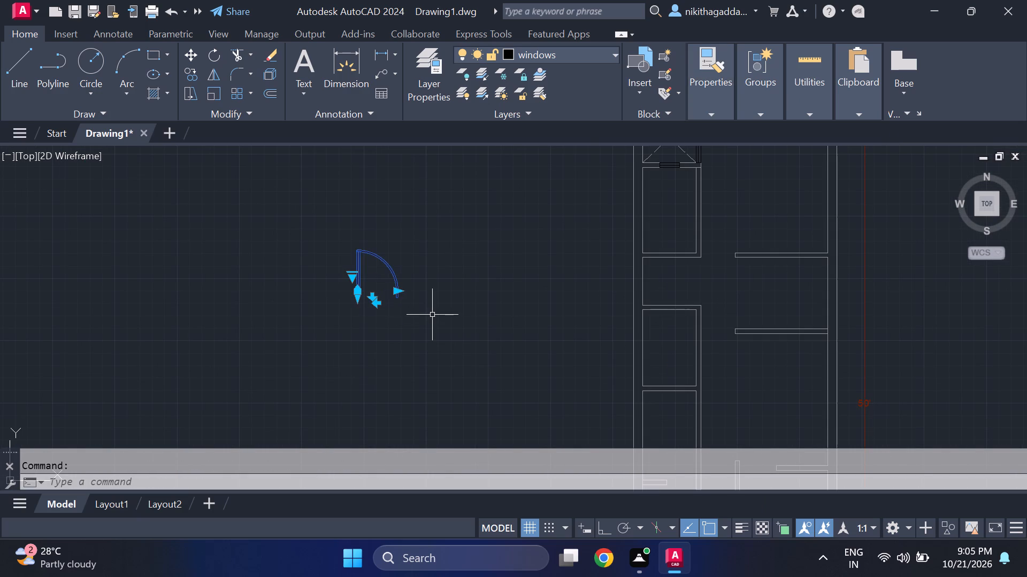
key(Escape)
scroll(439, 312, down, 2)
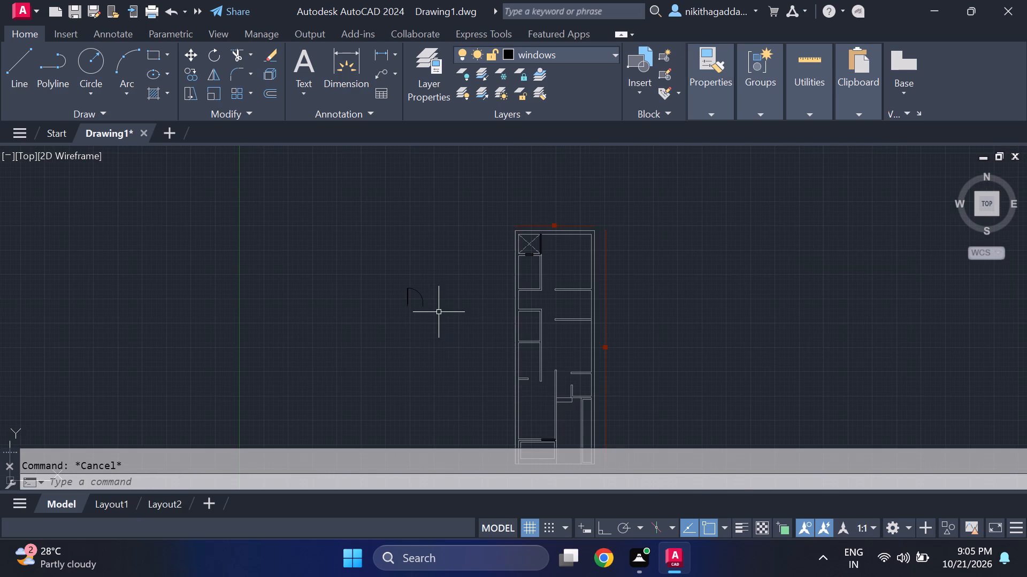
scroll(431, 303, up, 1)
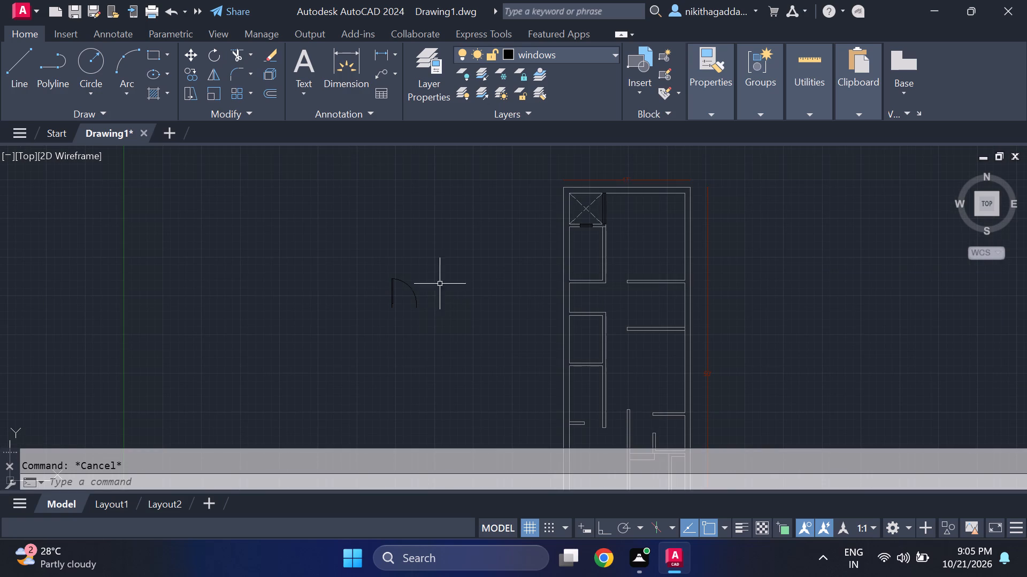
Scale the door block up freehand by about one third, using its hinge-side lower corner as the base point.
click(445, 278)
click(338, 301)
text(scale)
key(Return)
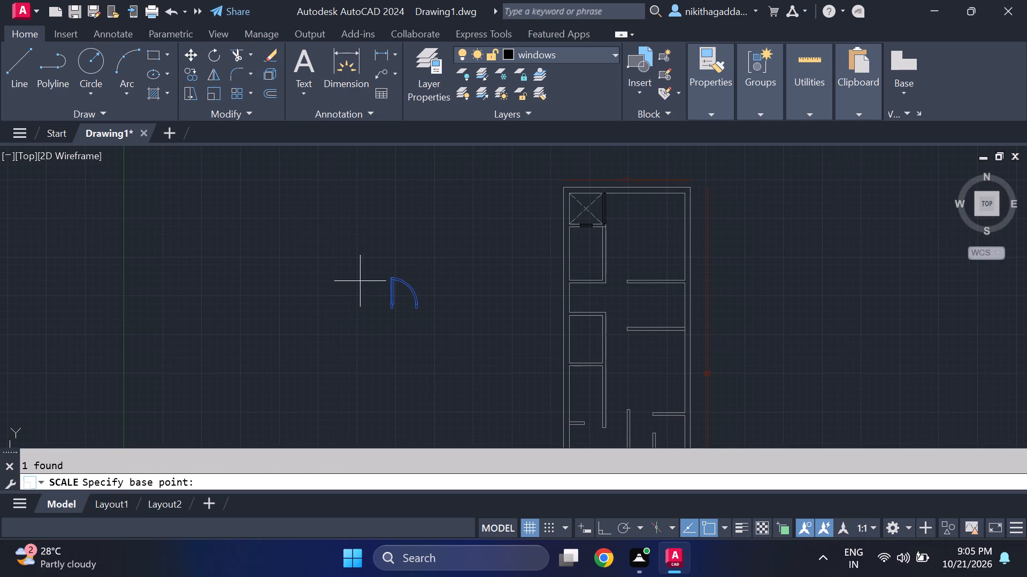
scroll(371, 313, up, 2)
click(424, 301)
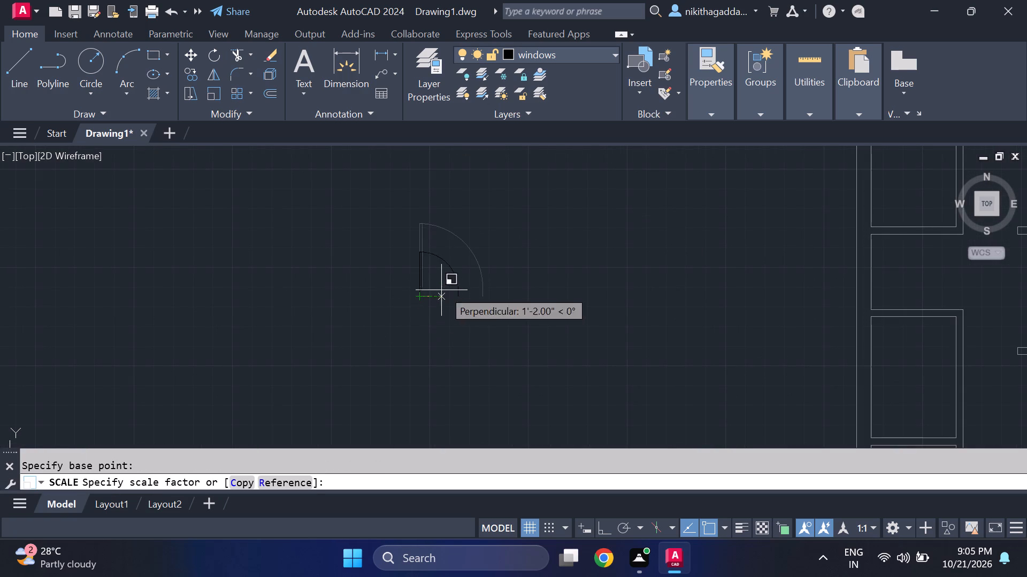
scroll(454, 285, down, 1)
scroll(445, 288, up, 2)
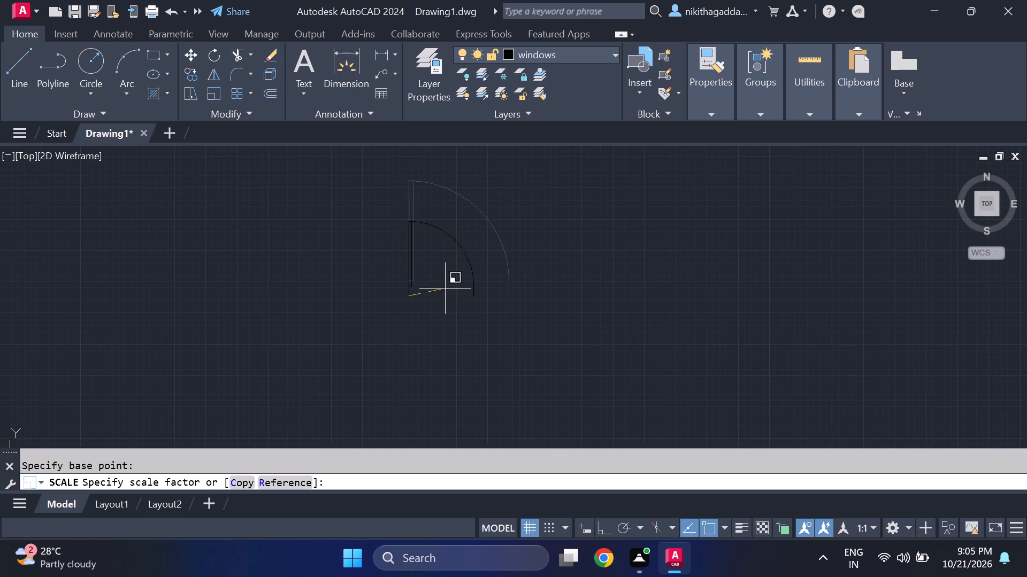
click(456, 283)
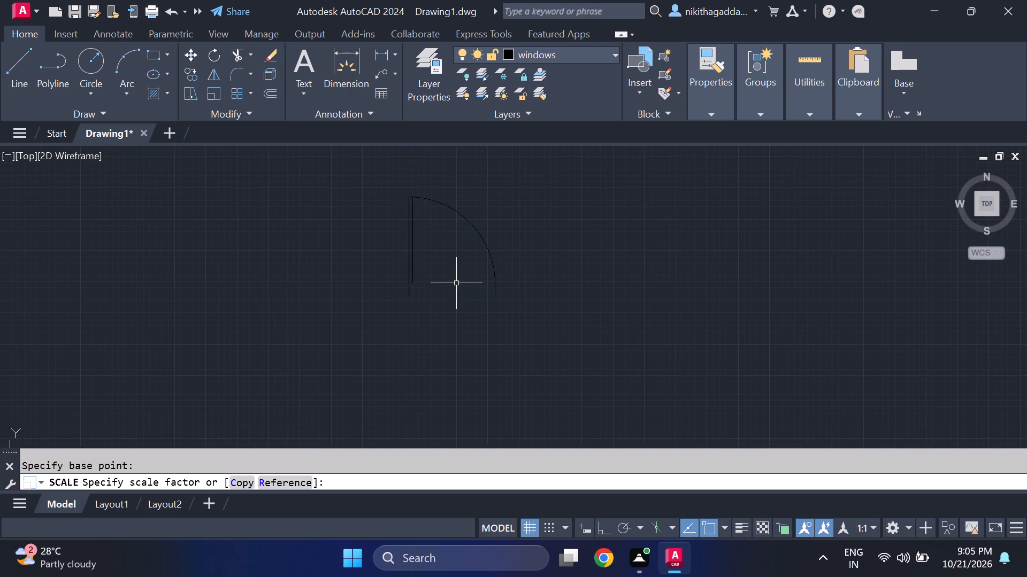
Mirror the enlarged door block across a horizontal line just below it, keeping the source door.
scroll(465, 276, down, 5)
scroll(466, 276, up, 3)
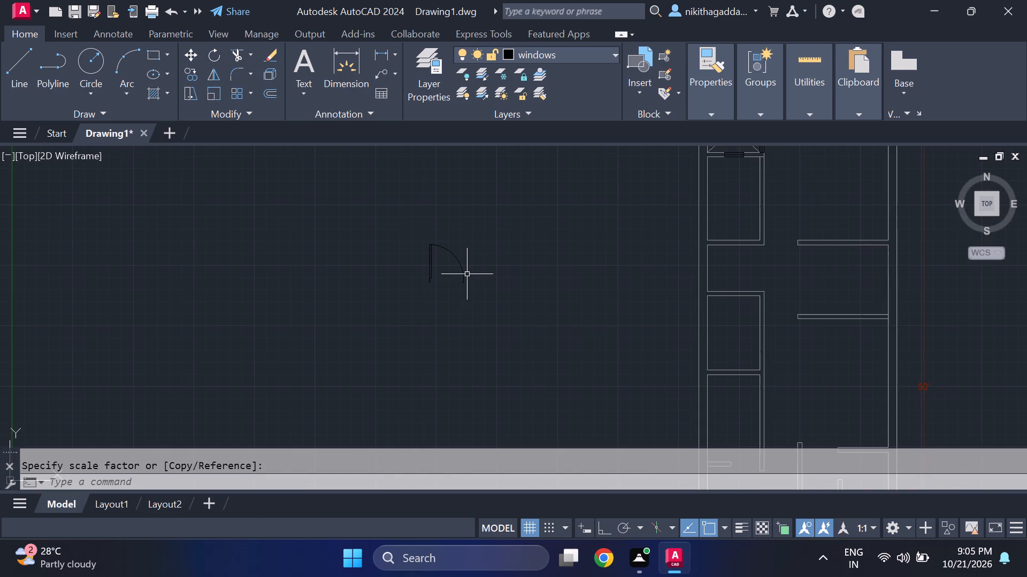
scroll(465, 274, down, 3)
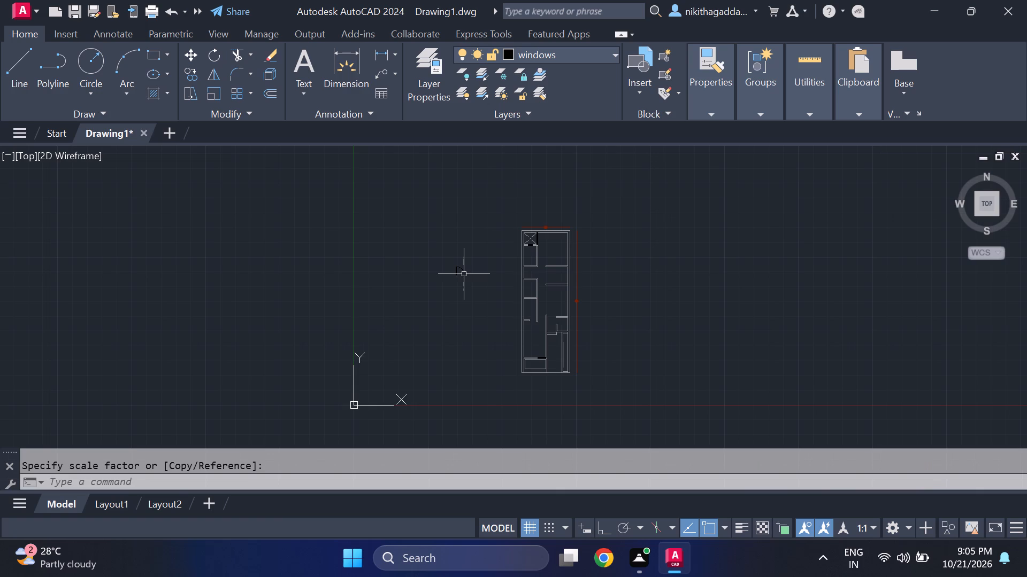
scroll(461, 271, up, 1)
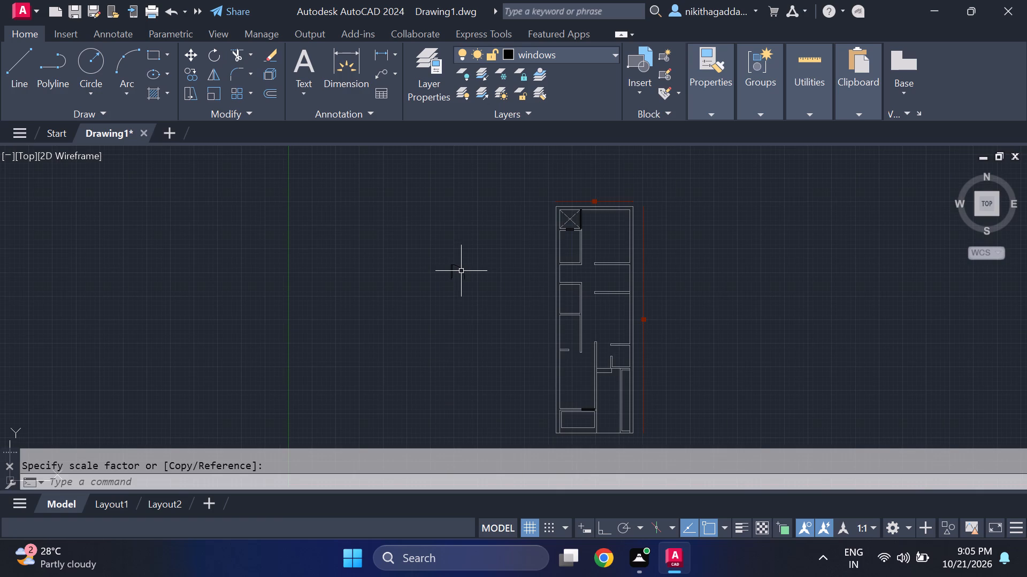
scroll(461, 271, up, 2)
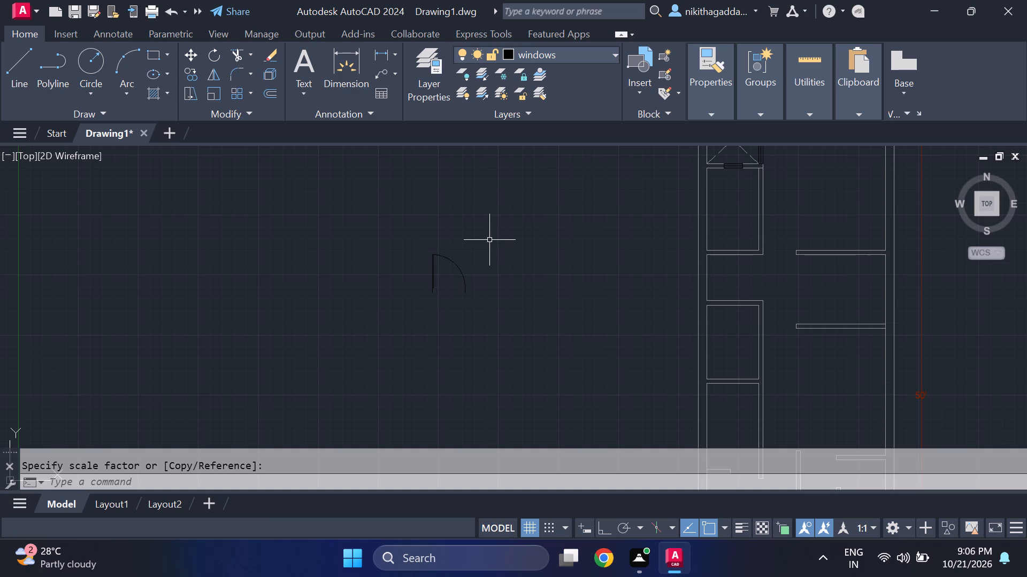
click(497, 237)
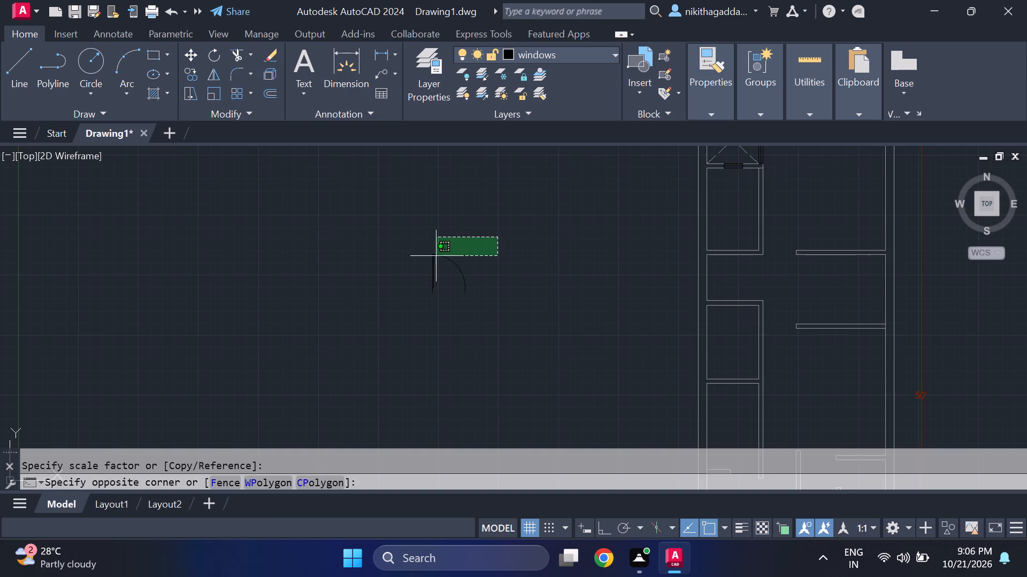
click(353, 277)
text(mi)
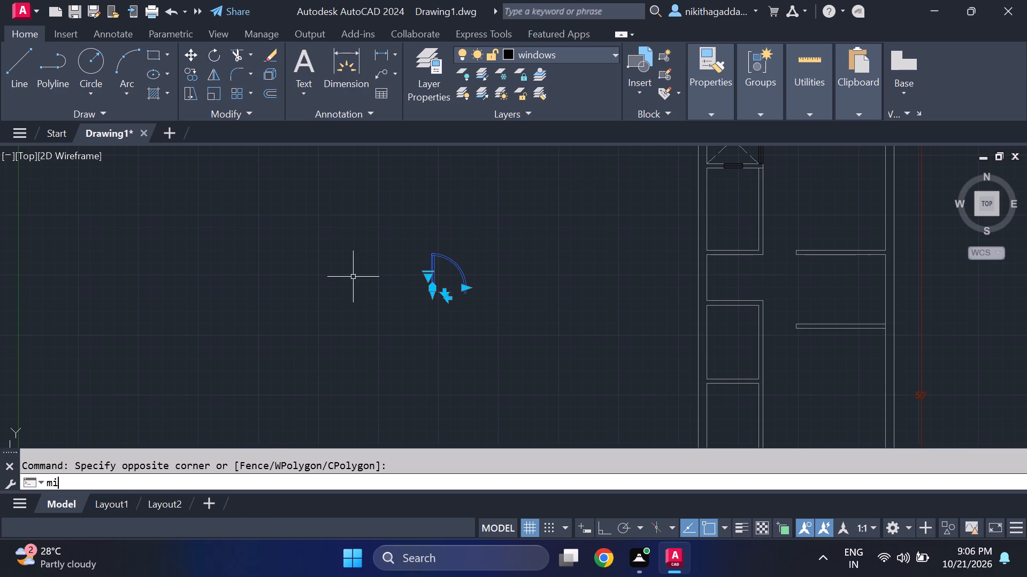
key(Return)
click(352, 316)
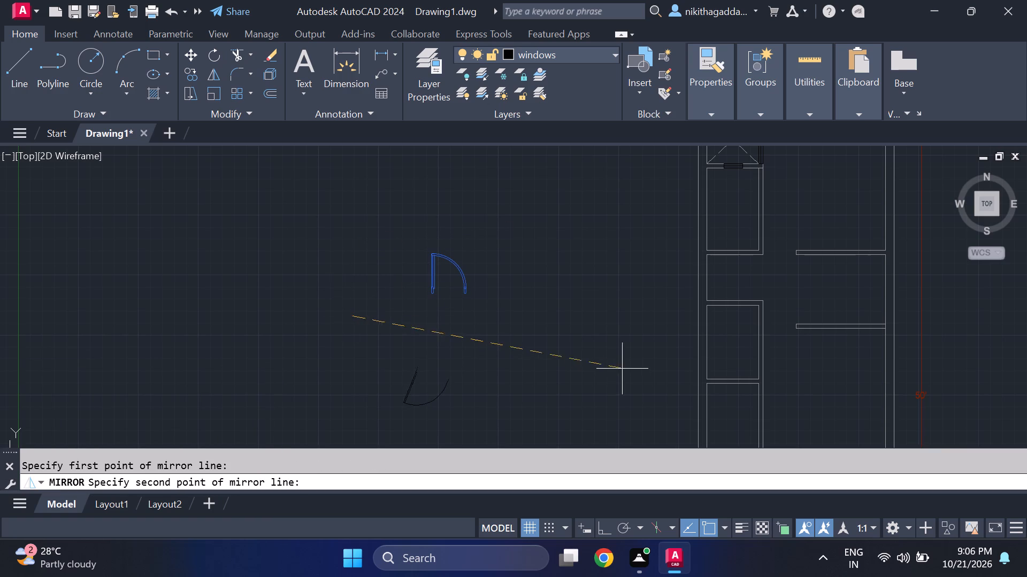
key(F8)
click(528, 290)
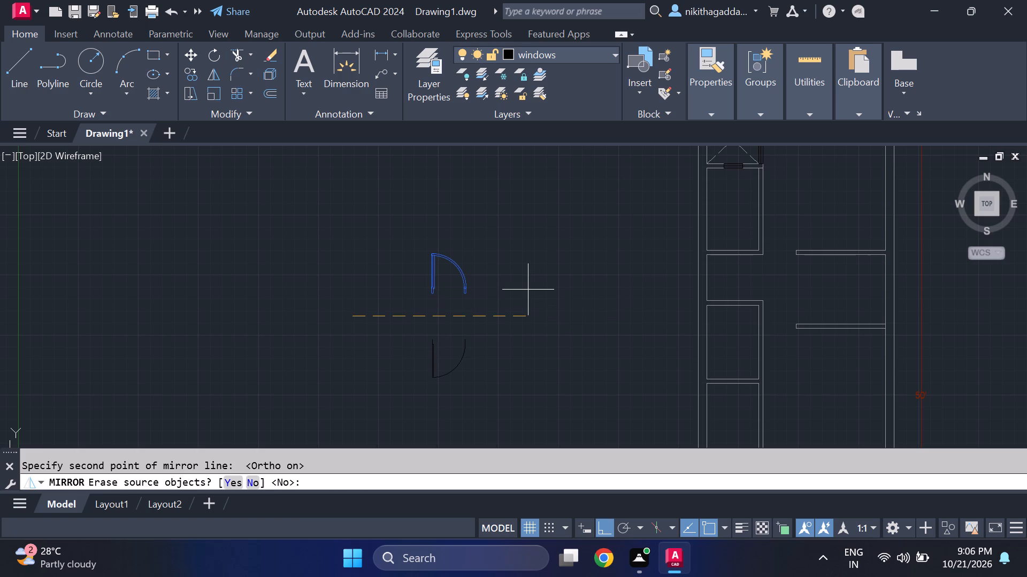
text(no)
key(Return)
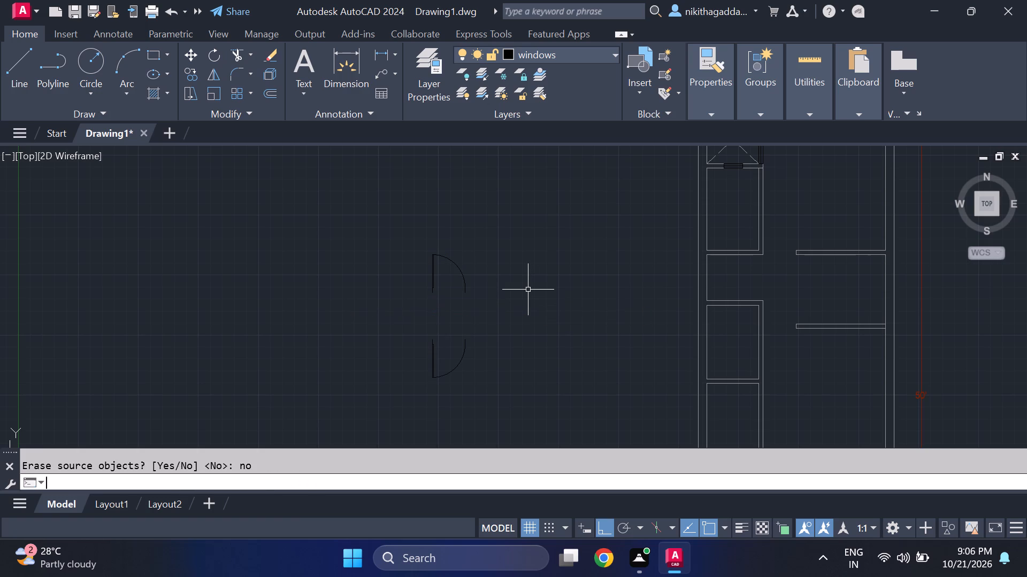
Mirror the lower door block across a vertical line to its right, keeping the source door.
click(474, 349)
click(386, 357)
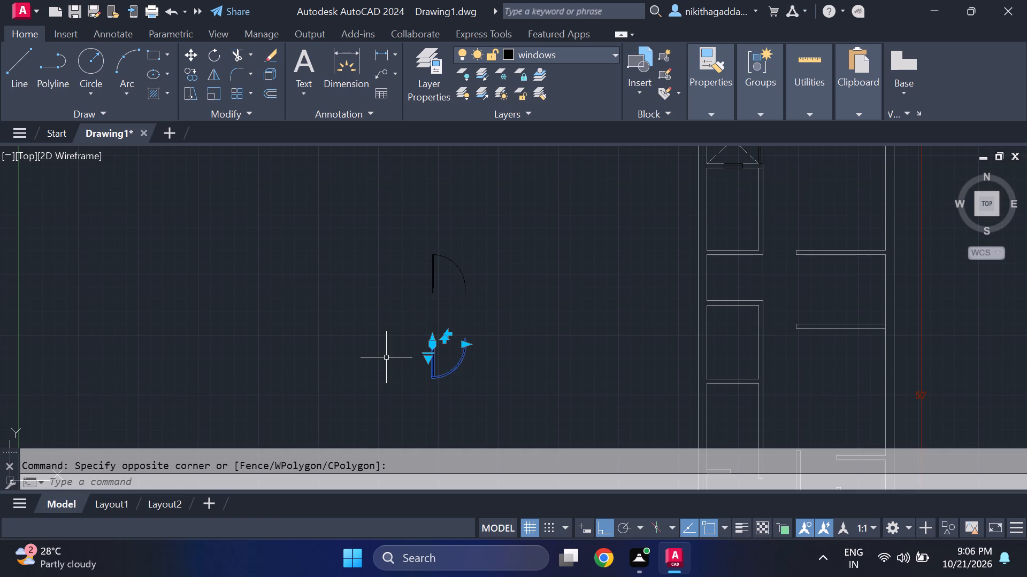
text(mi)
key(Return)
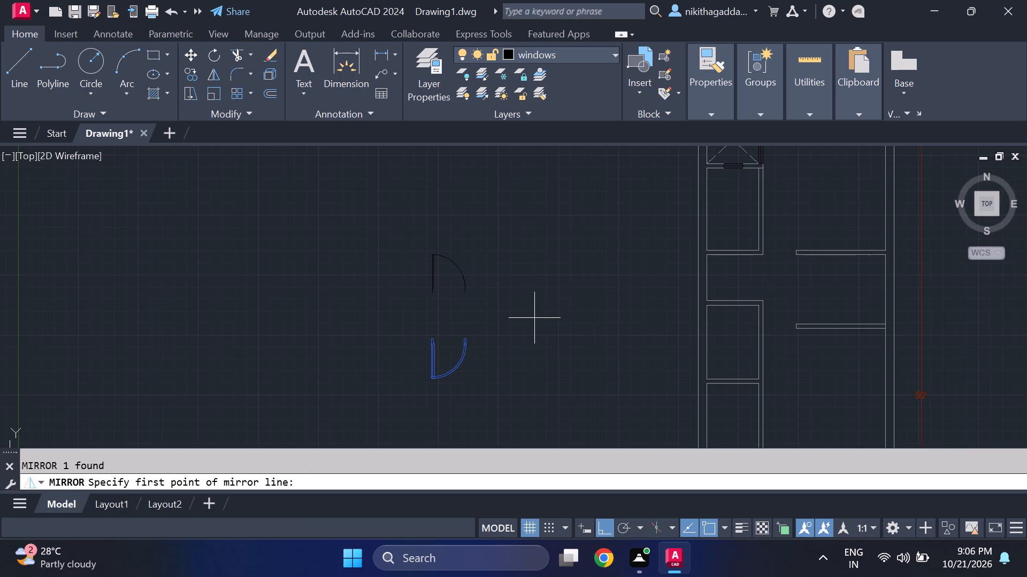
click(533, 317)
middle_drag(534, 373, 530, 364)
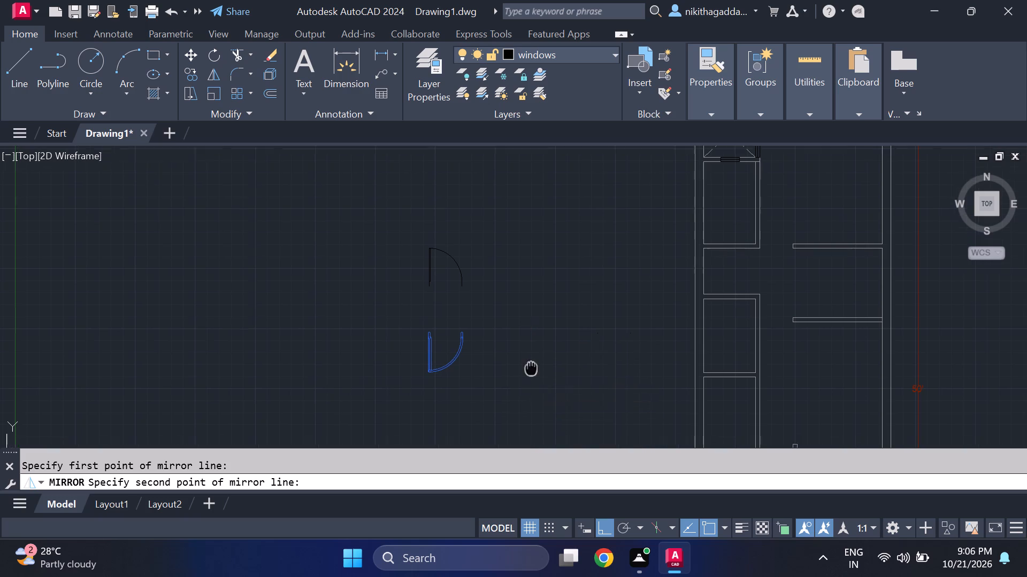
middle_drag(530, 364, 519, 323)
click(520, 379)
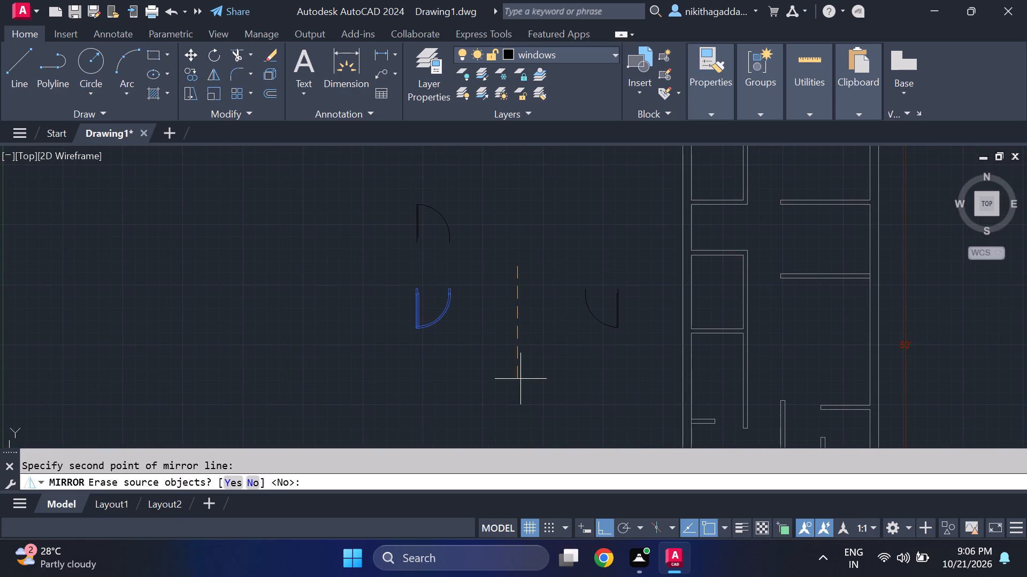
text(no)
key(Return)
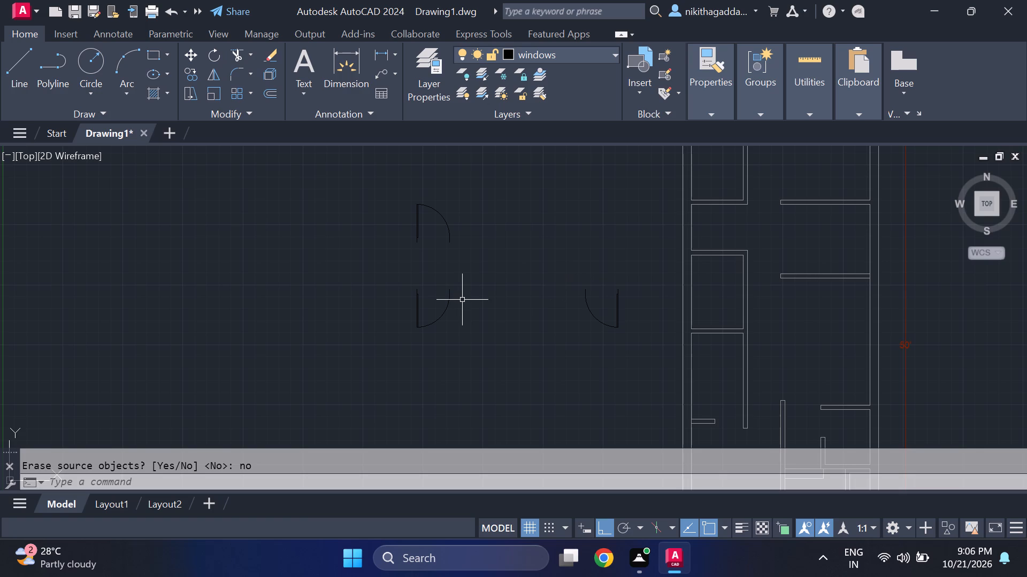
Rotate the lower-left door block 90° clockwise about its upper hinge-side corner.
drag(466, 311, 446, 315)
click(344, 350)
text(ro)
key(Return)
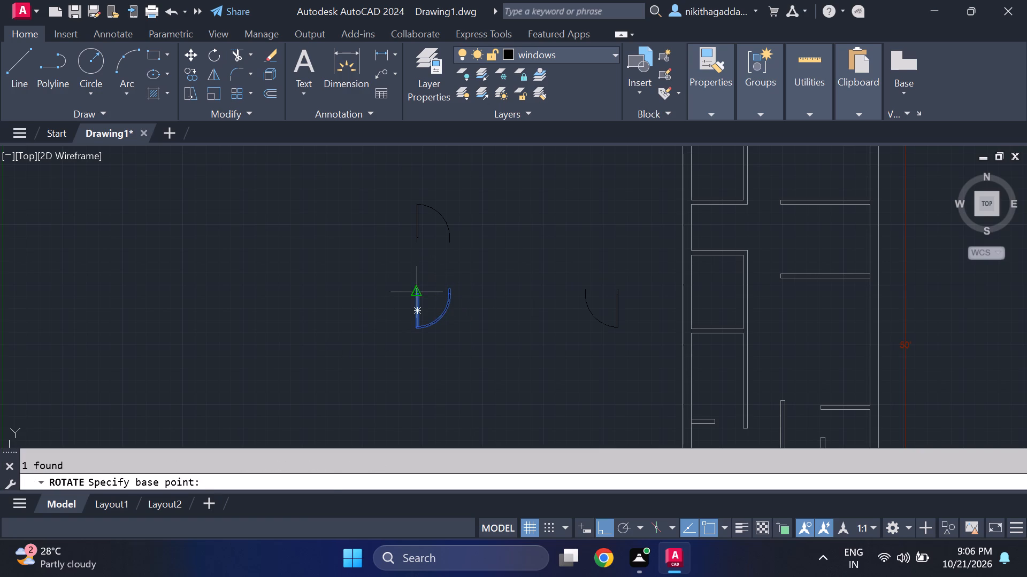
click(414, 291)
click(456, 386)
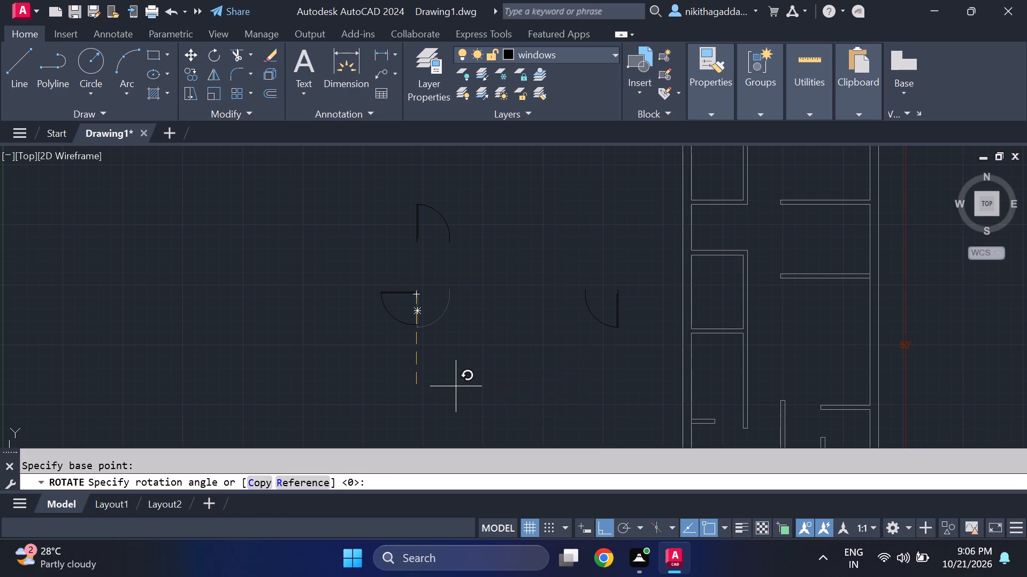
Copy the rotated door block onto the right wall of the room below the dashed-cross room, just under its top partition.
click(471, 290)
click(307, 319)
text(co)
key(Return)
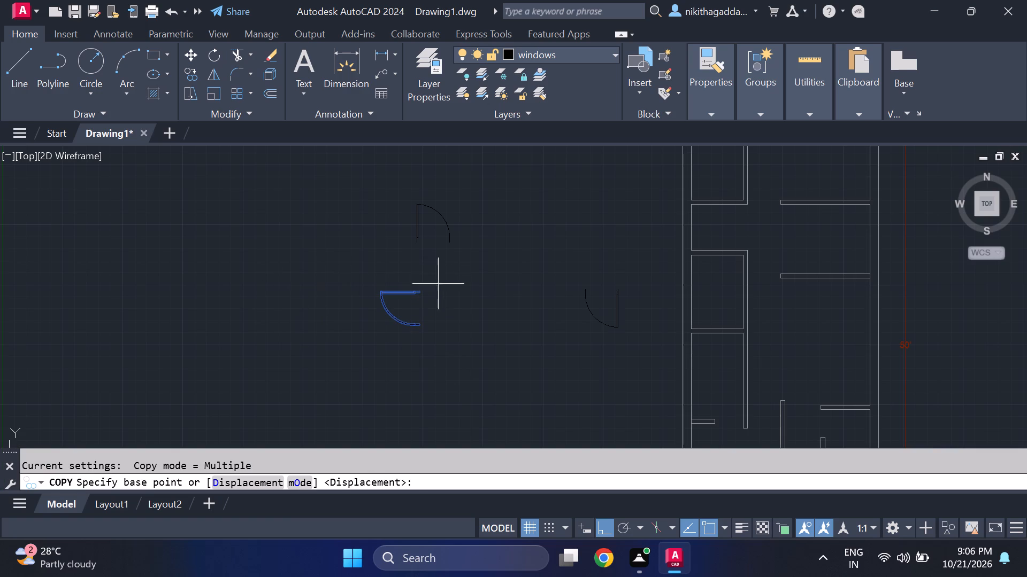
click(421, 291)
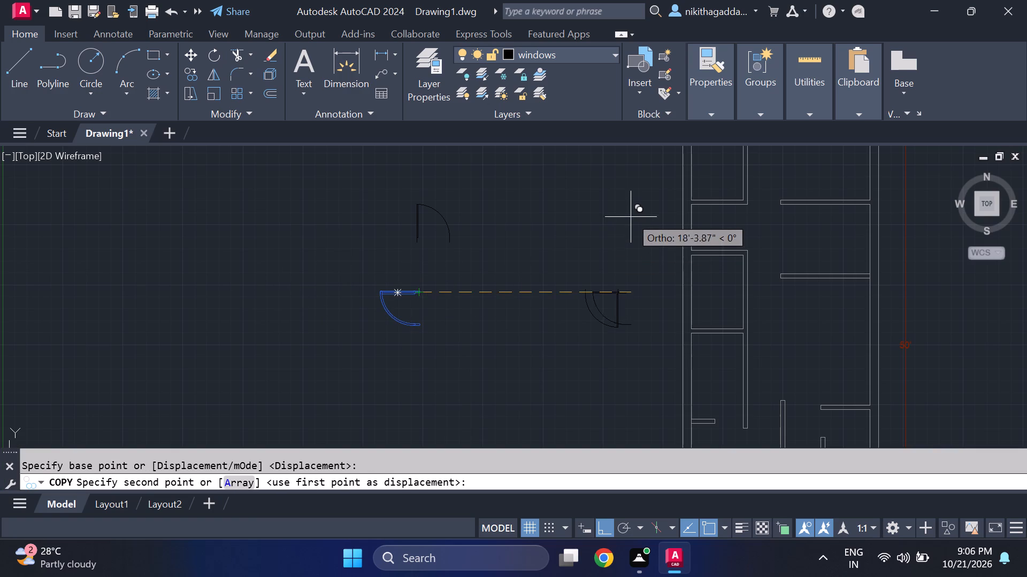
key(F8)
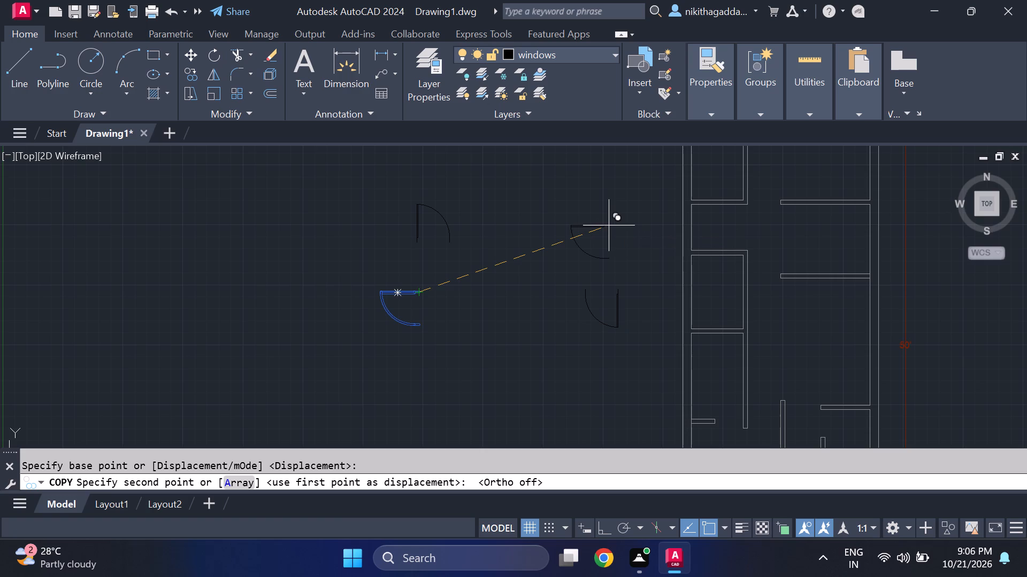
middle_drag(607, 227, 390, 404)
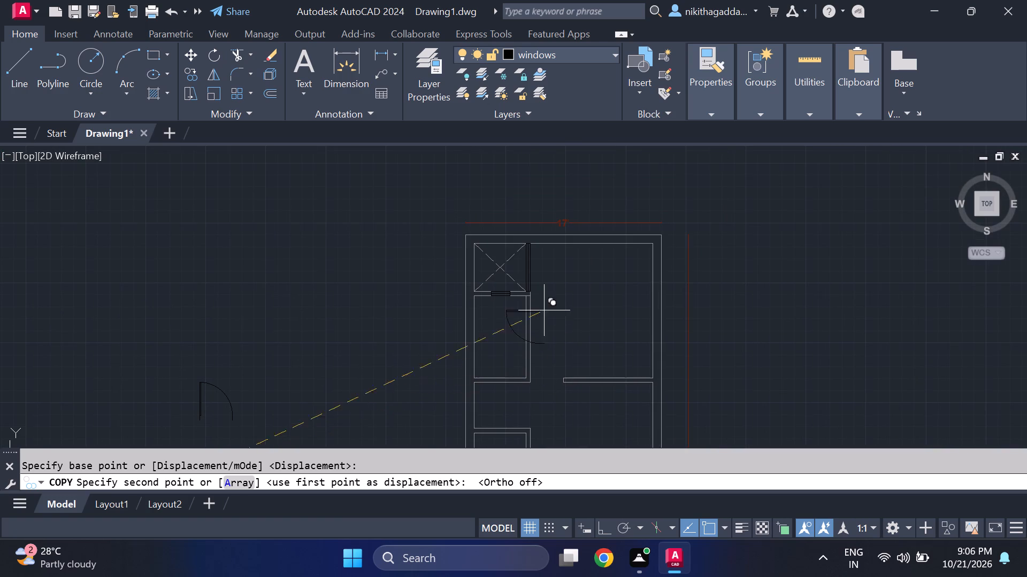
scroll(527, 278, up, 3)
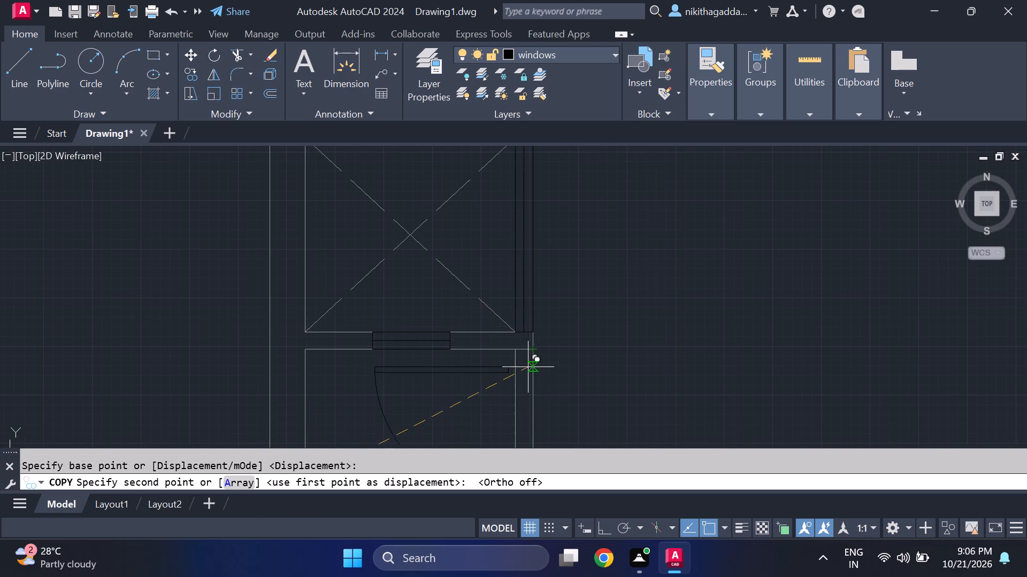
scroll(528, 361, up, 2)
click(533, 352)
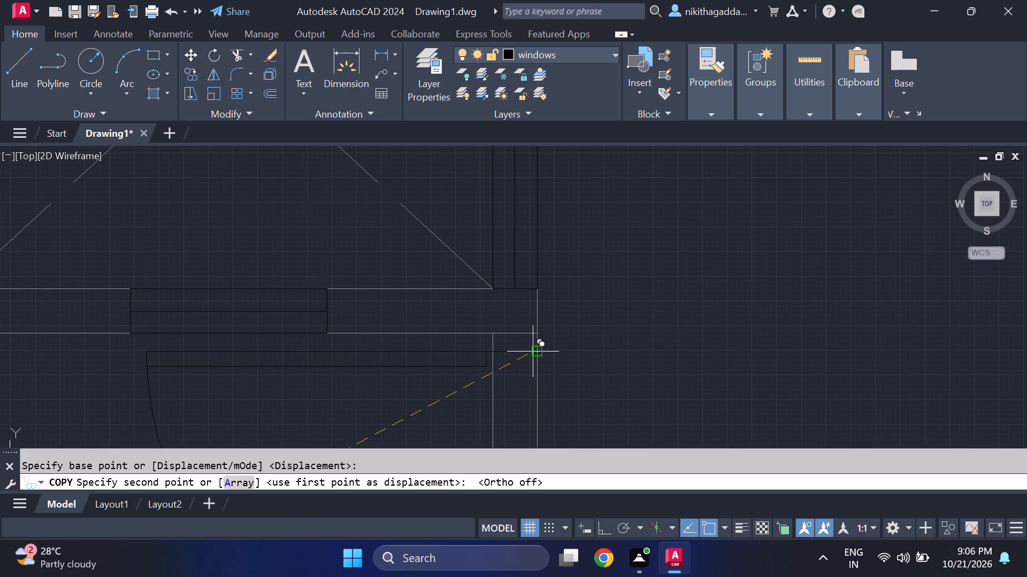
scroll(569, 299, down, 4)
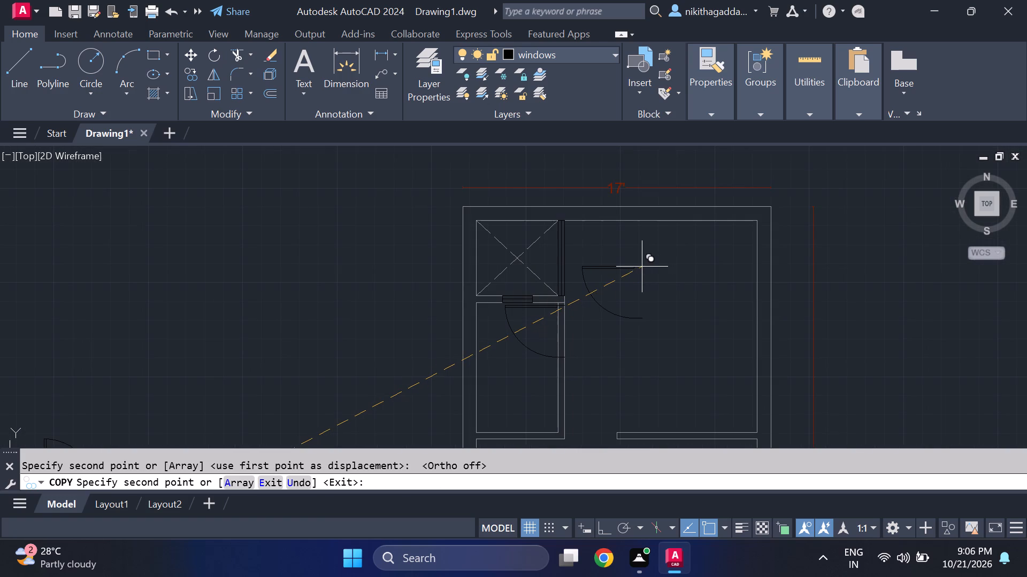
scroll(639, 271, down, 1)
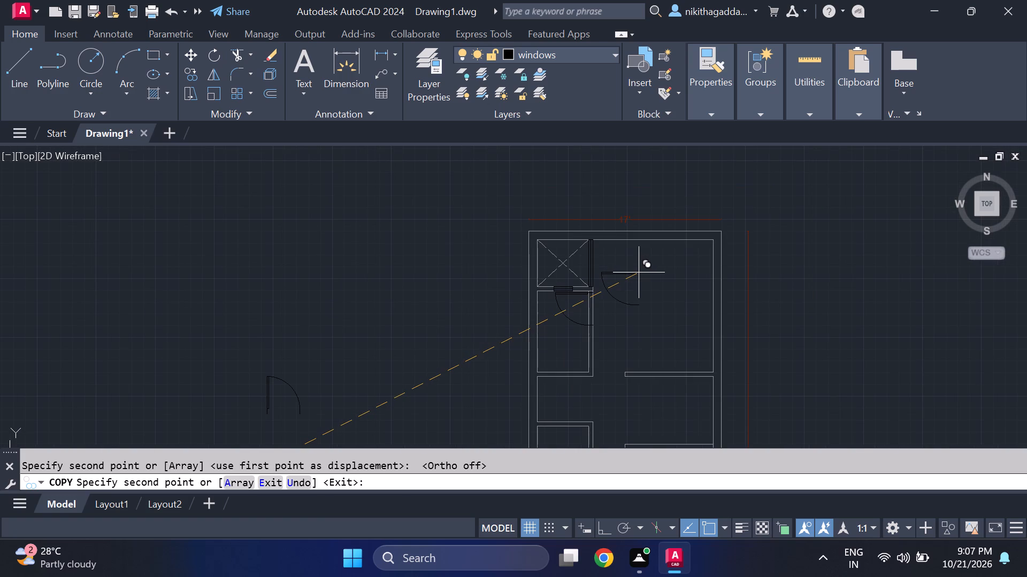
key(Escape)
Copy the original upright door block from its hinge corner to that room's lower-right outer corner, spanning the gap to the opposite partition.
scroll(496, 316, down, 1)
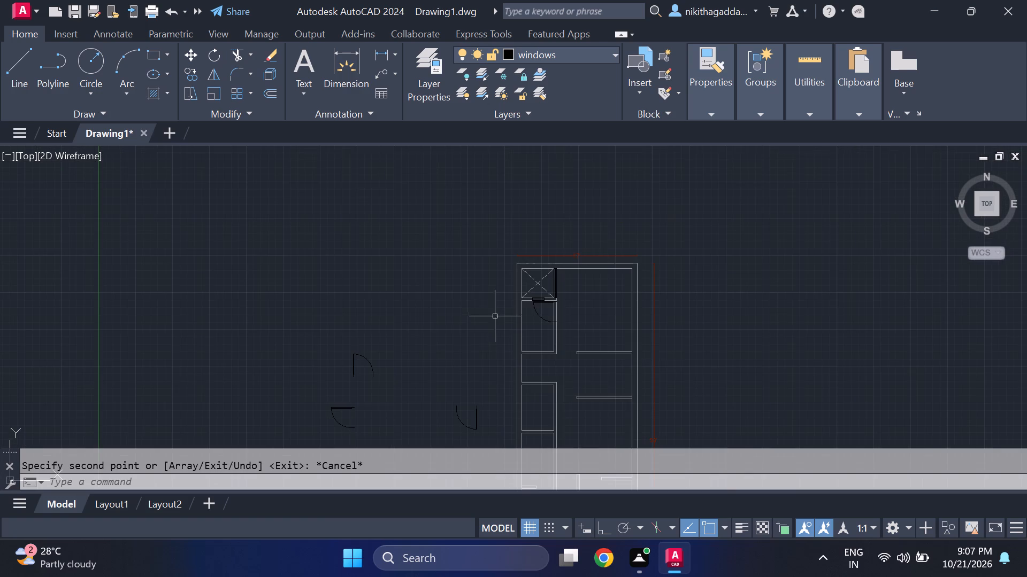
middle_drag(435, 341, 436, 282)
scroll(410, 299, up, 1)
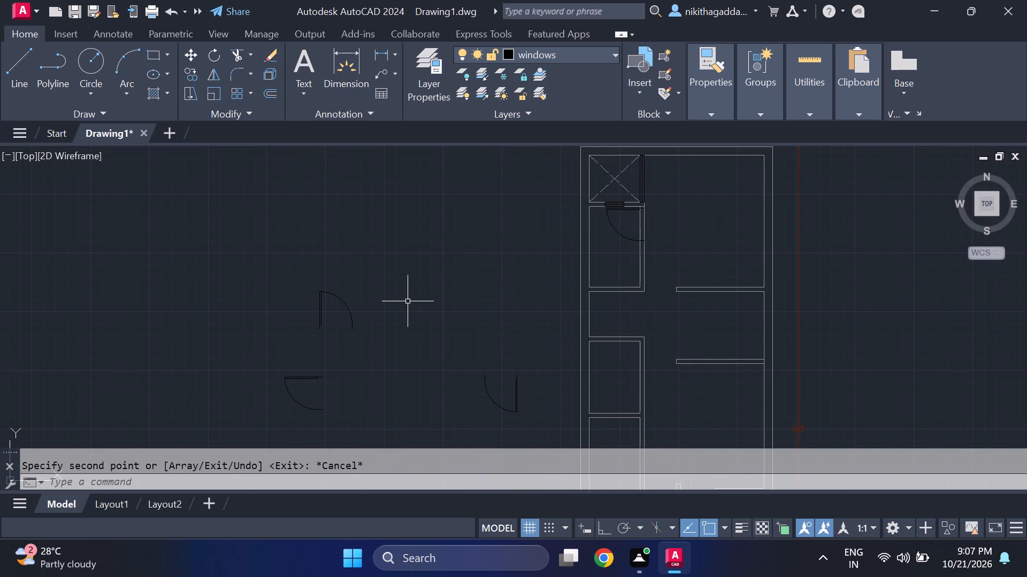
click(407, 301)
click(323, 325)
text(co)
key(Return)
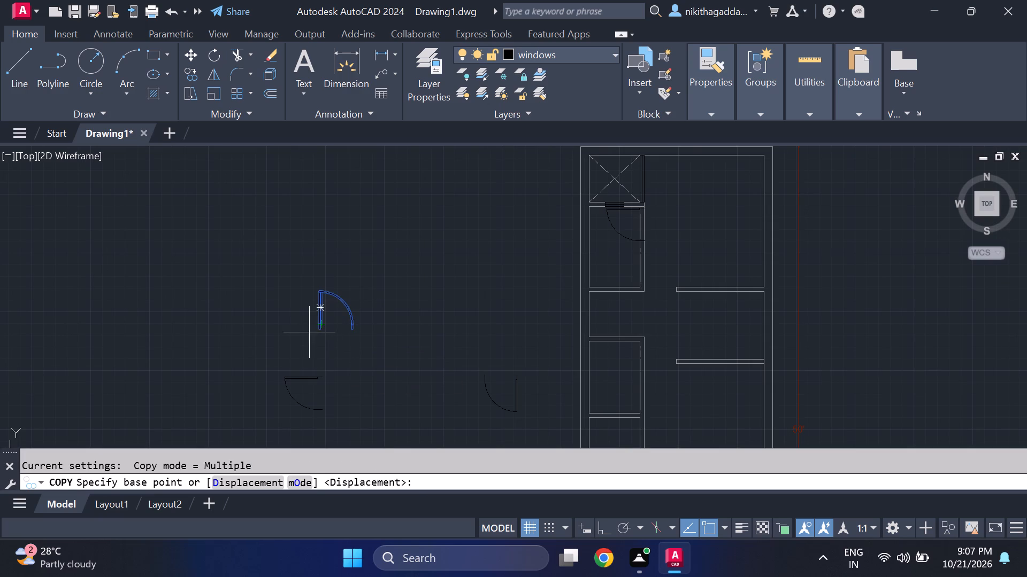
scroll(318, 333, up, 3)
click(317, 319)
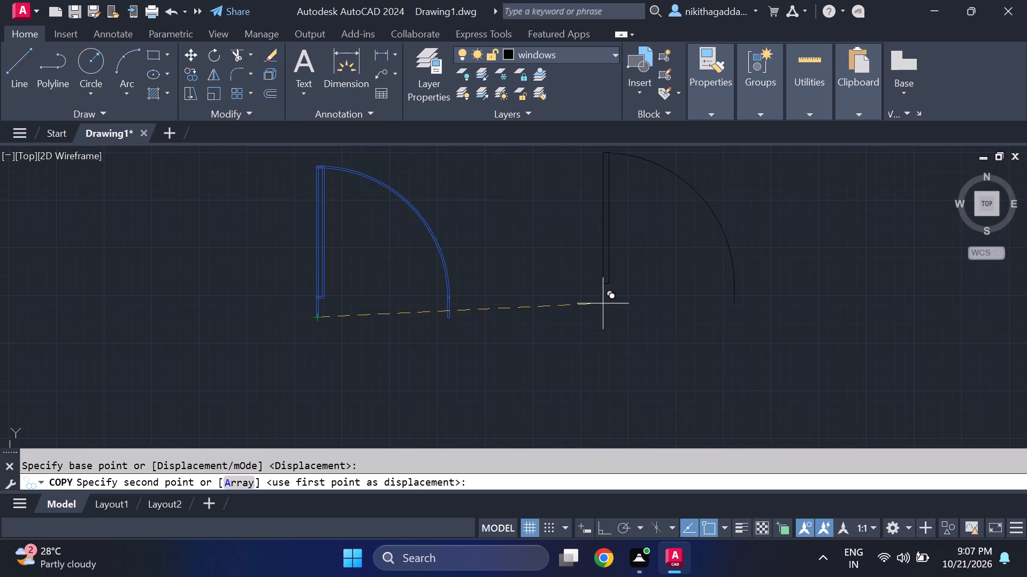
middle_drag(579, 334, 500, 361)
scroll(572, 331, down, 5)
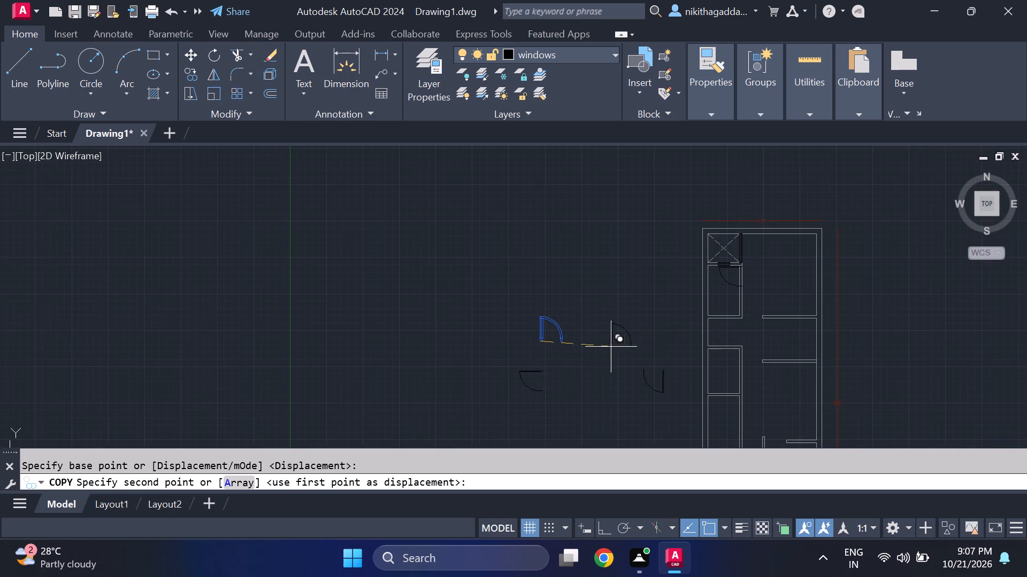
scroll(742, 325, up, 4)
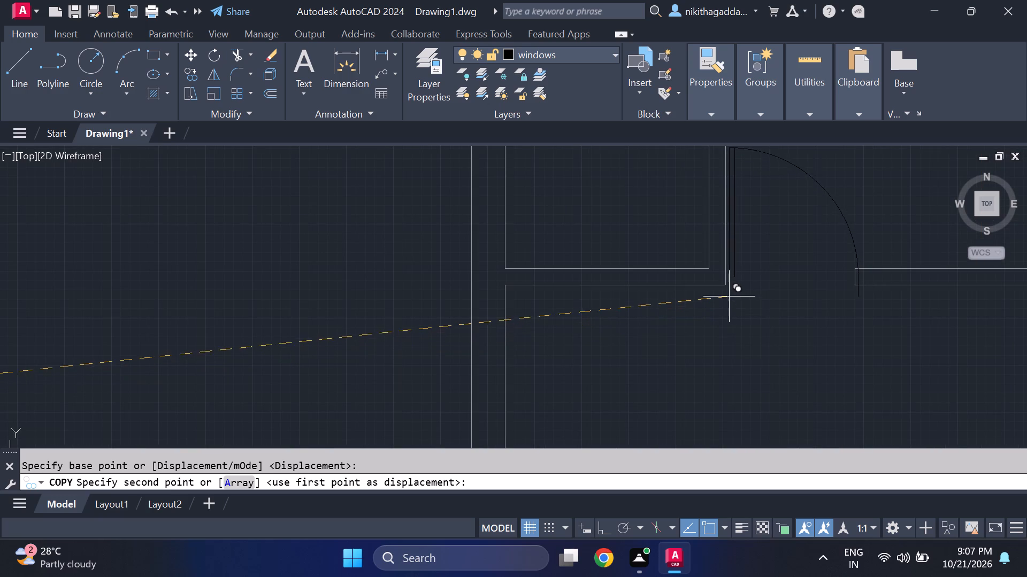
click(723, 287)
scroll(407, 308, down, 4)
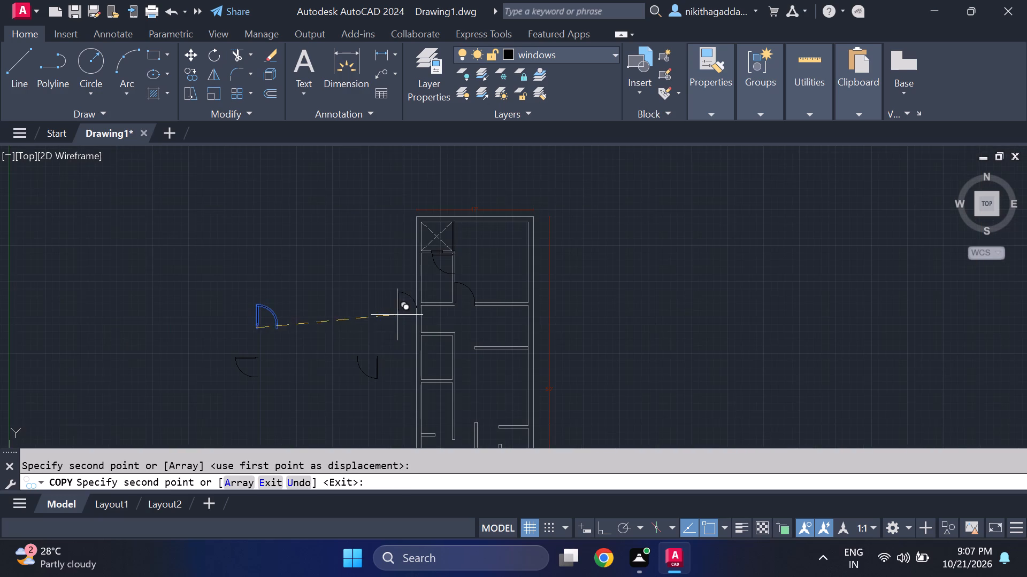
Copy the mirrored door block from its upper hinge corner onto the top partition of the middle-left room, near that room's upper-right corner.
key(Escape)
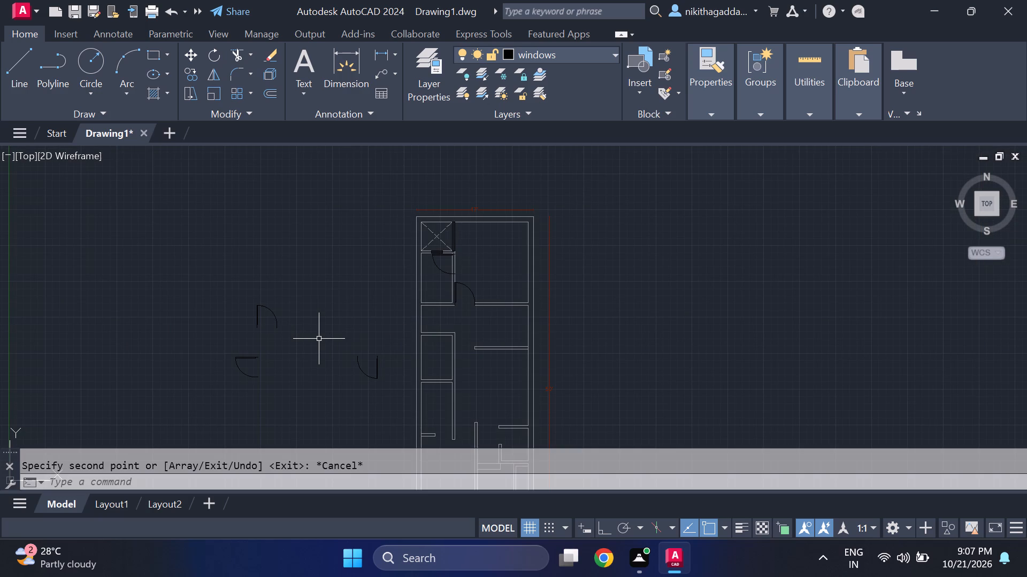
middle_drag(334, 353, 452, 391)
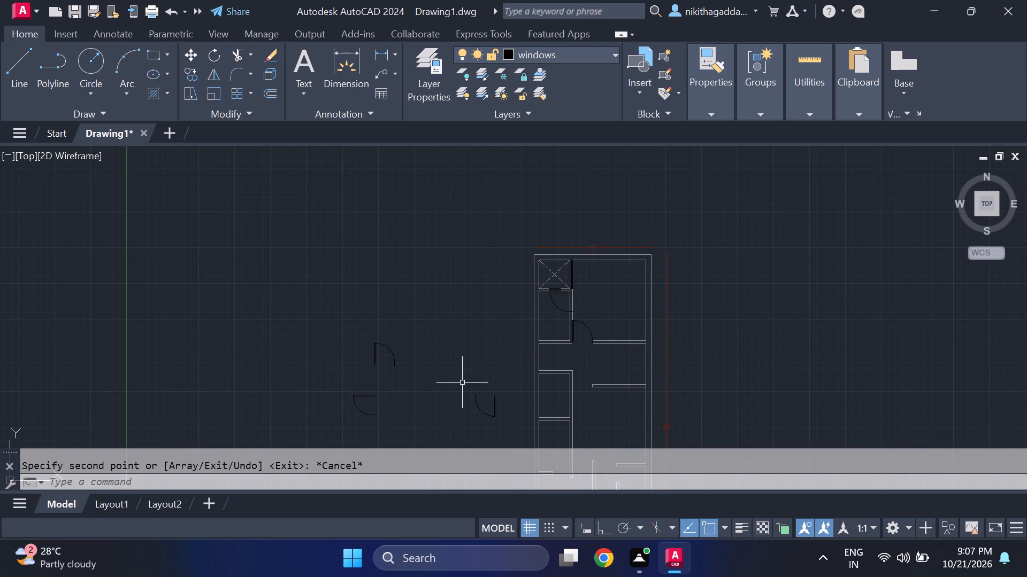
middle_drag(462, 382, 460, 325)
click(505, 349)
click(464, 368)
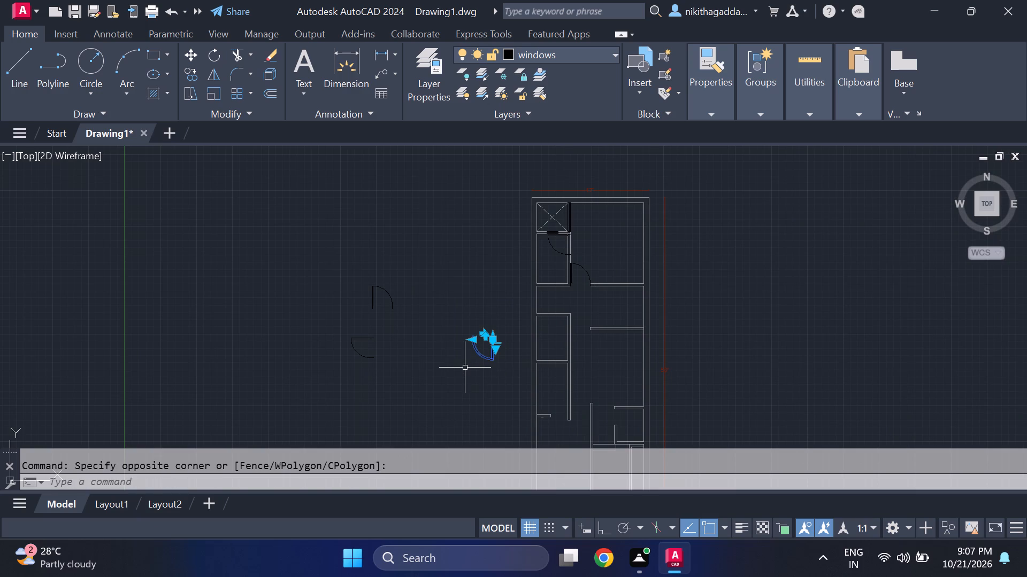
text(co')
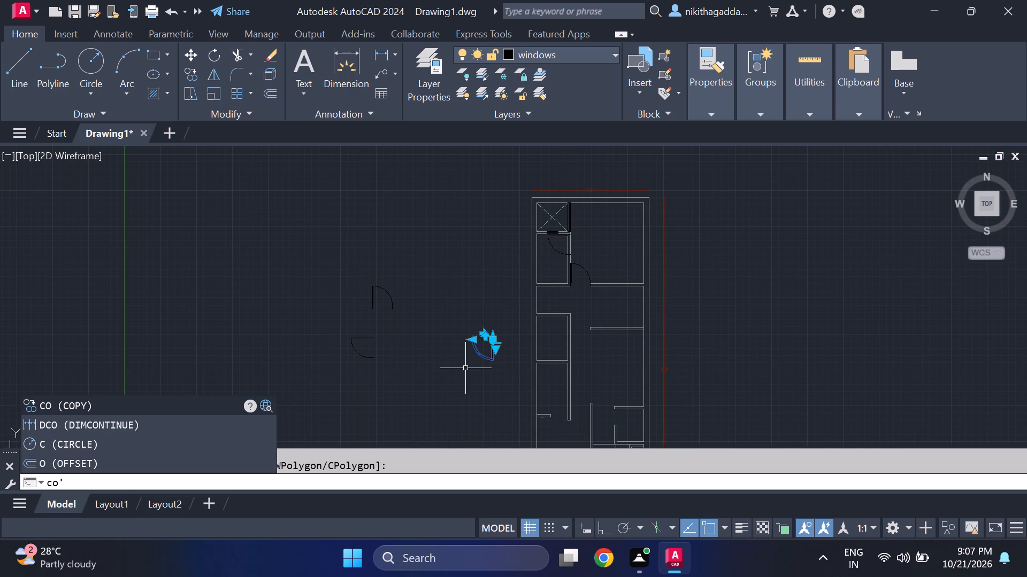
key(BackSpace)
key(Return)
scroll(466, 353, up, 2)
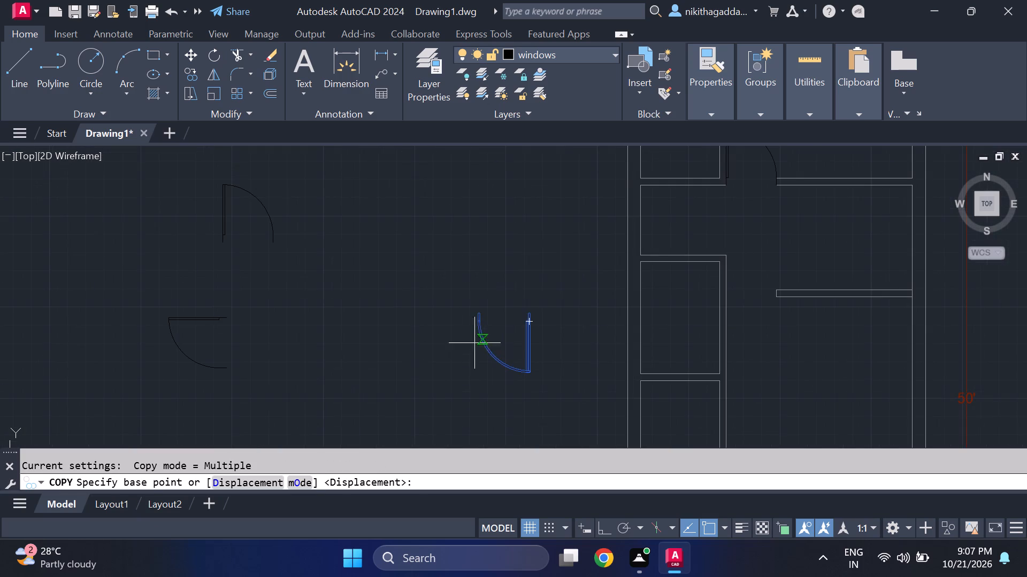
click(534, 309)
middle_drag(711, 208, 698, 217)
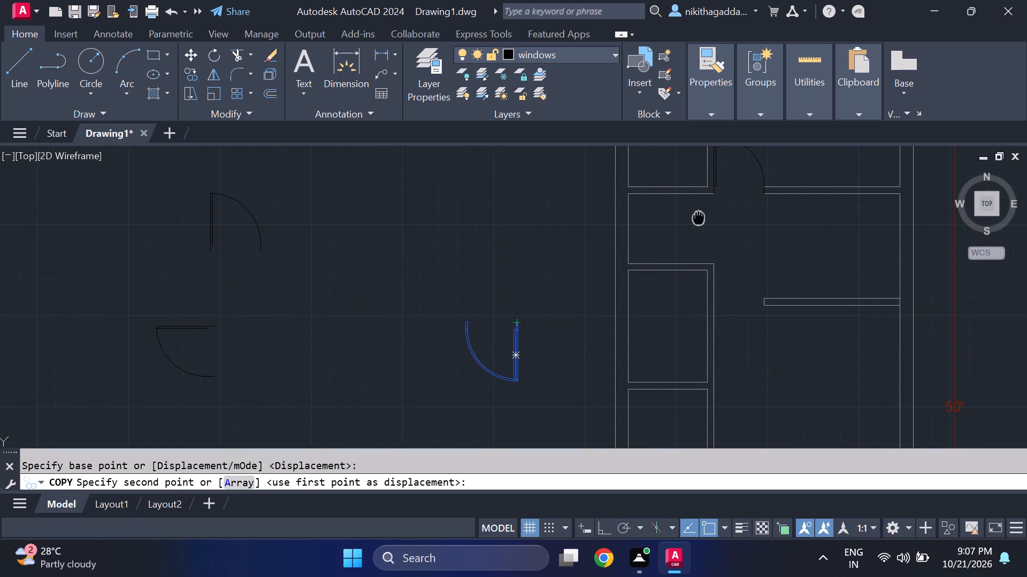
middle_drag(698, 217, 652, 206)
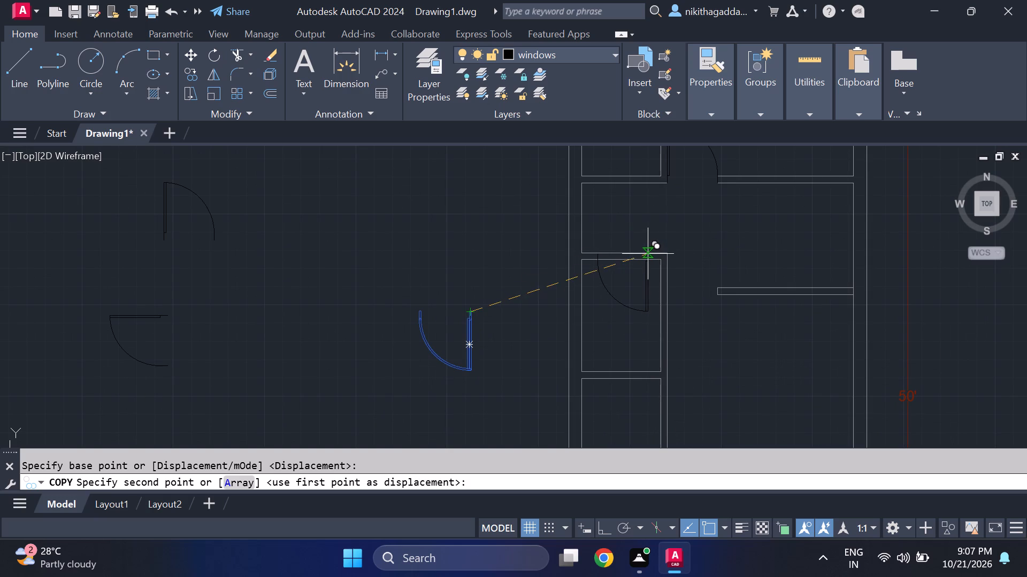
scroll(654, 260, up, 3)
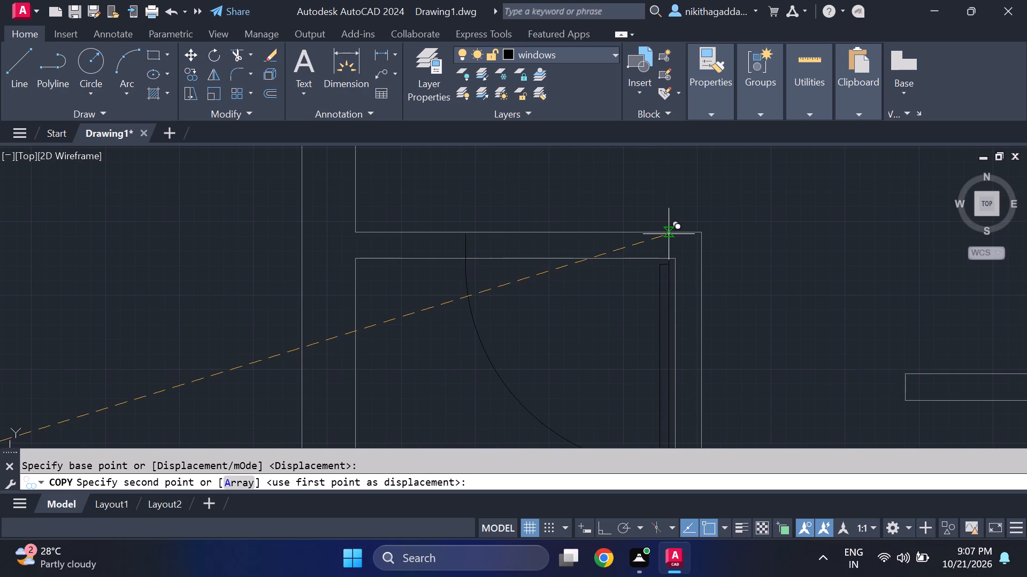
click(670, 231)
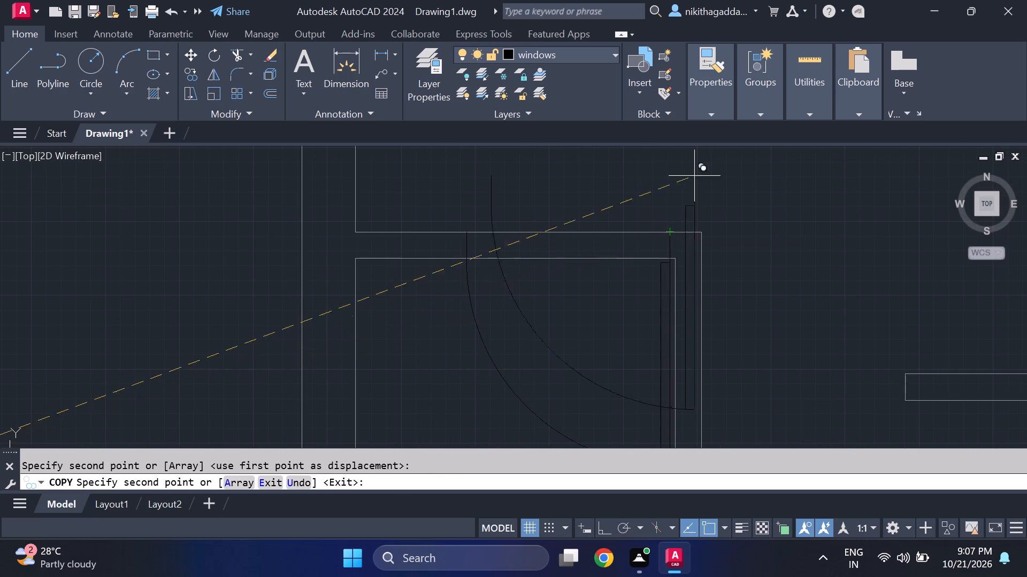
scroll(705, 165, down, 4)
key(Escape)
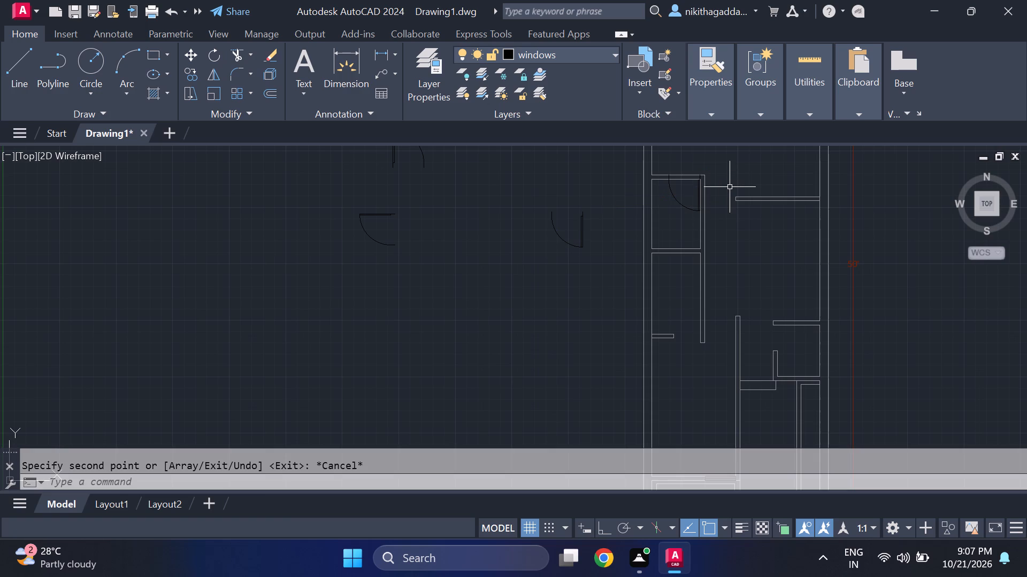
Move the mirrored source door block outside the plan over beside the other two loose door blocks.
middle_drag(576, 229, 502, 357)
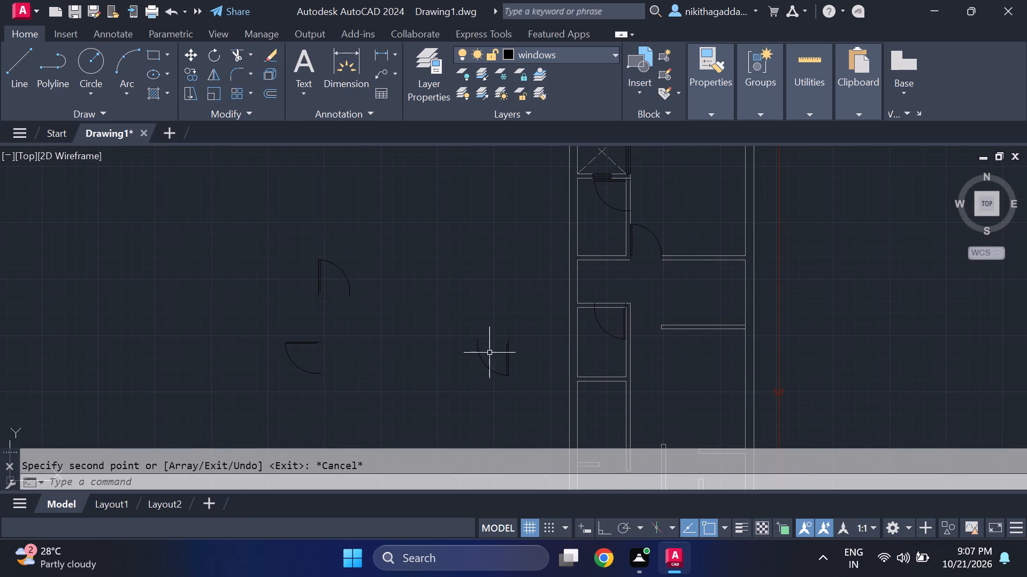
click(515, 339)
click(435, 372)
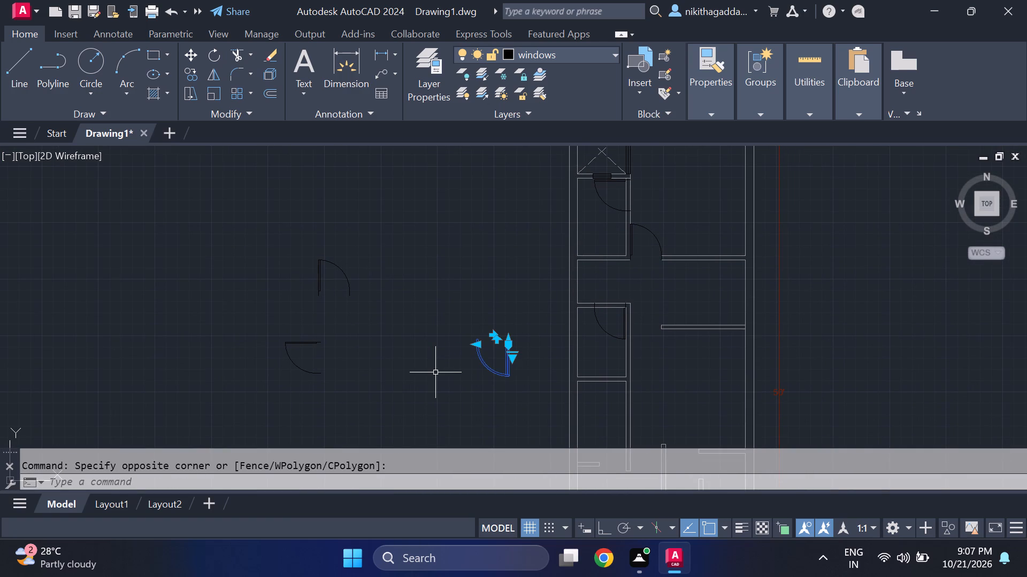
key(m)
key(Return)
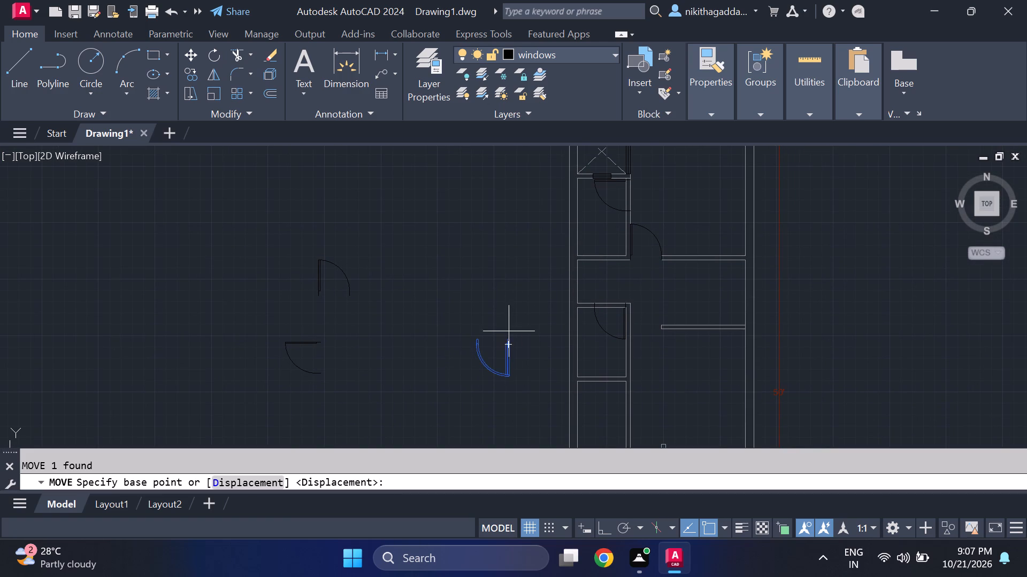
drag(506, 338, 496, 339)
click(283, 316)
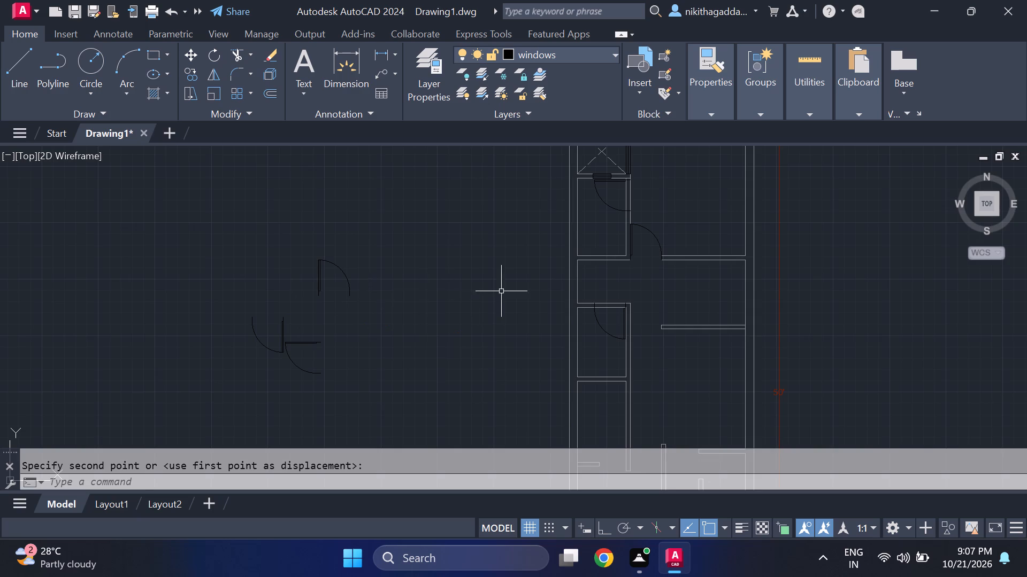
Scale down the door in the middle-left room about its upper hinge corner on the top partition, picking the smaller size freehand.
scroll(505, 291, down, 1)
scroll(552, 298, up, 2)
click(596, 319)
click(569, 348)
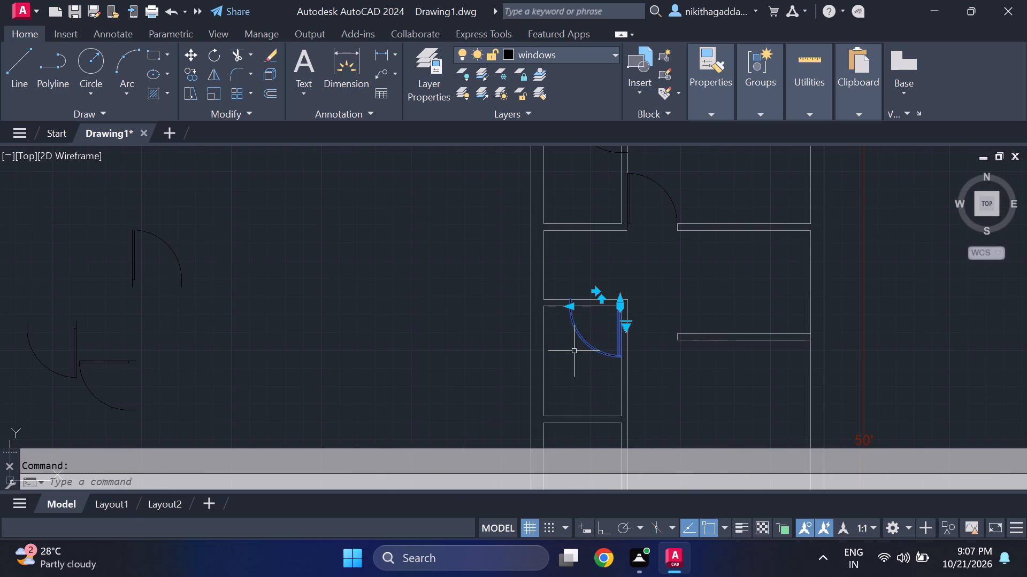
text(scale)
key(Return)
scroll(624, 338, up, 2)
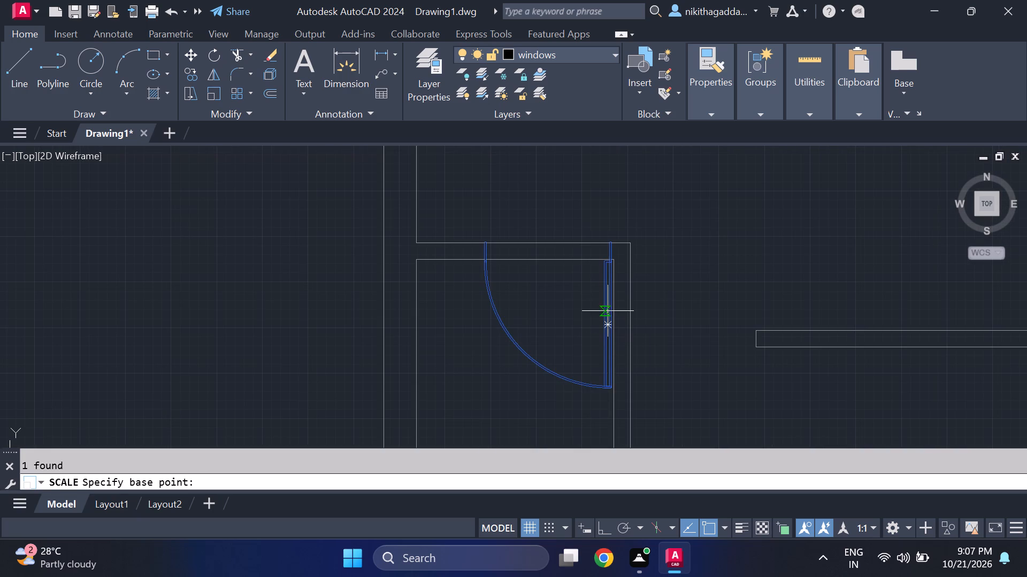
click(610, 246)
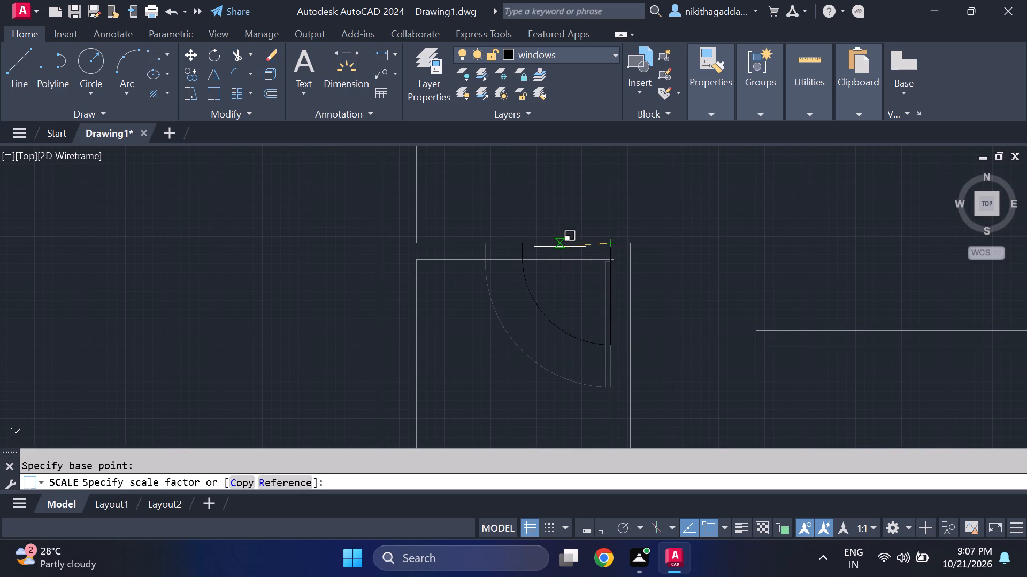
click(552, 251)
scroll(597, 213, down, 3)
middle_drag(608, 212, 615, 248)
scroll(614, 219, up, 1)
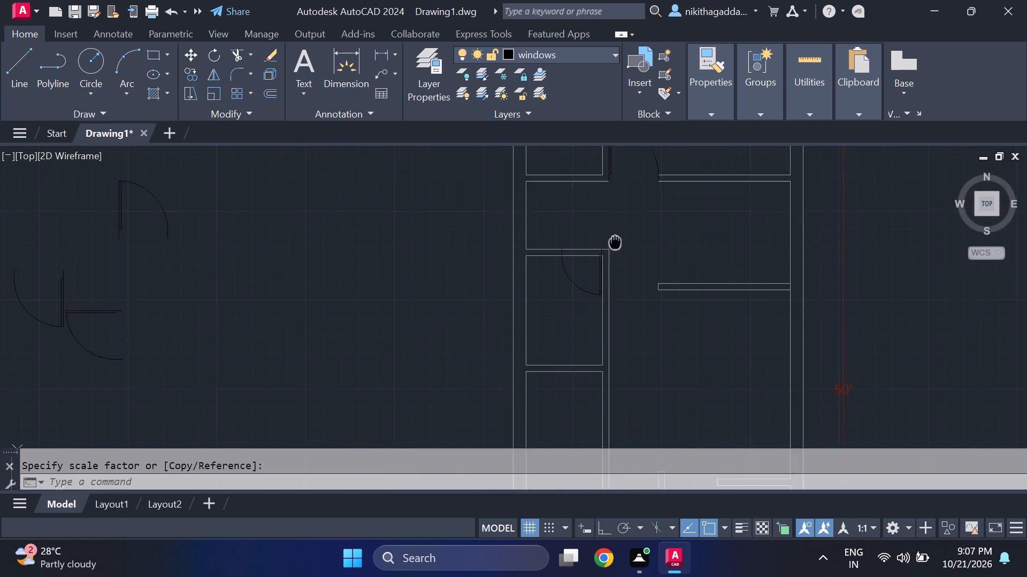
Scale down the door in the room below the dashed-cross room about its upper-right corner on the wall, picking the smaller size freehand.
middle_drag(615, 248, 596, 310)
middle_drag(622, 256, 661, 373)
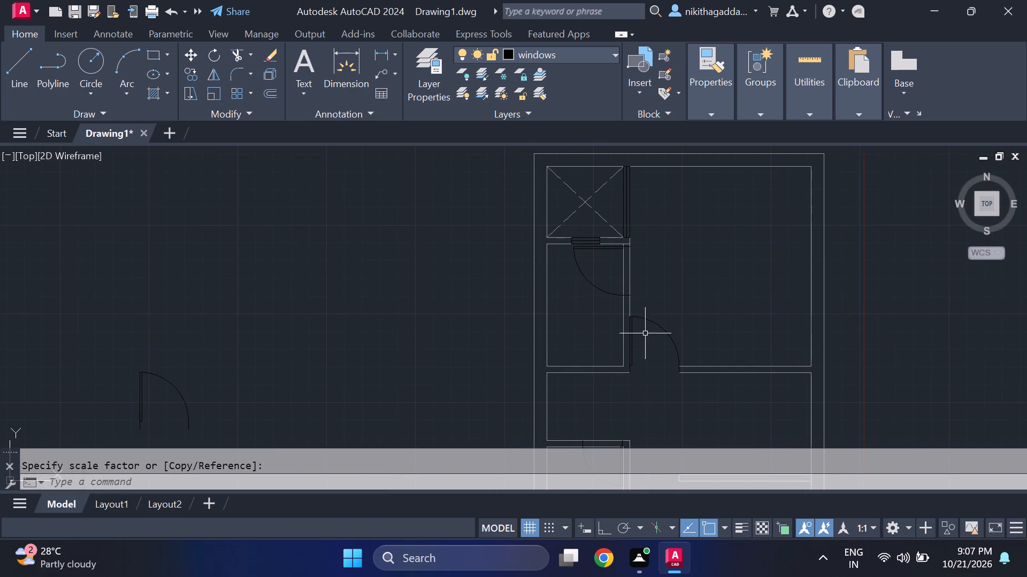
scroll(612, 293, up, 1)
click(609, 280)
click(580, 297)
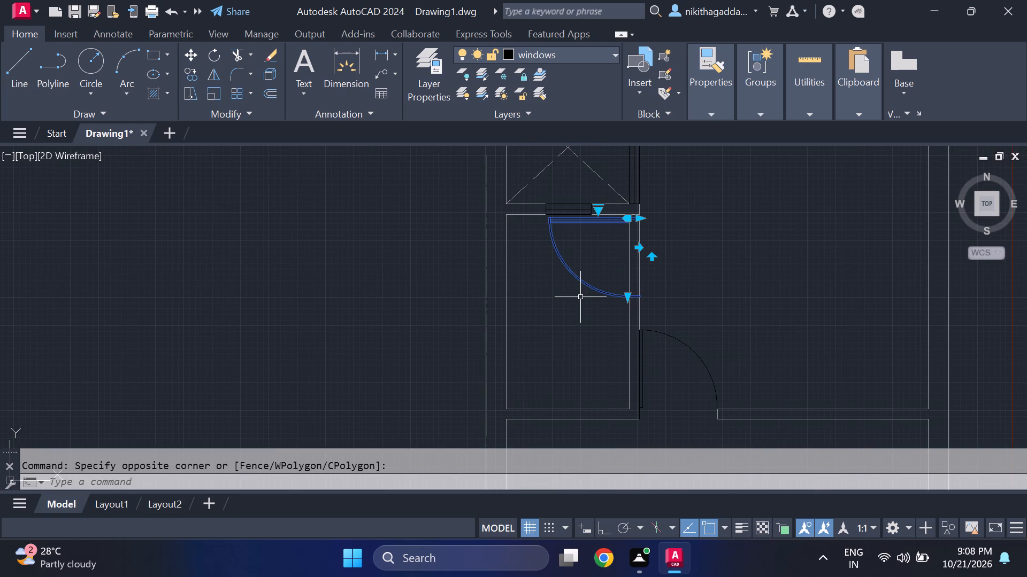
text(sca)
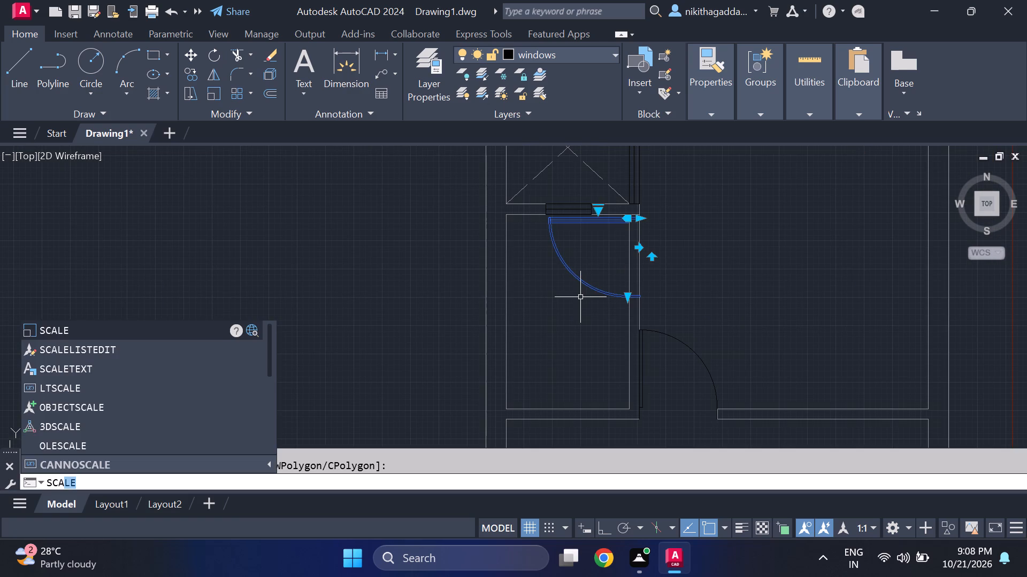
text(le)
key(Return)
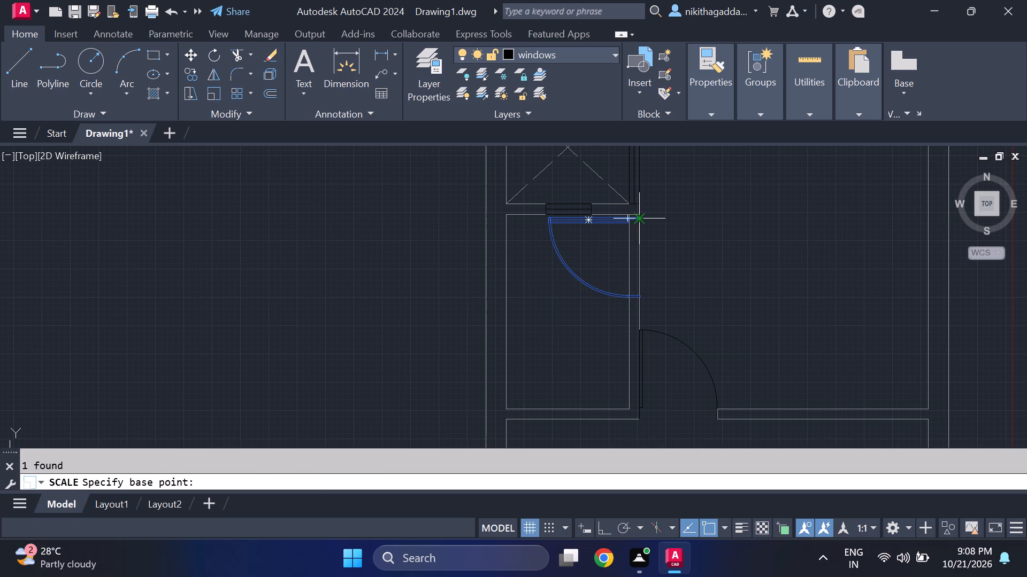
click(643, 219)
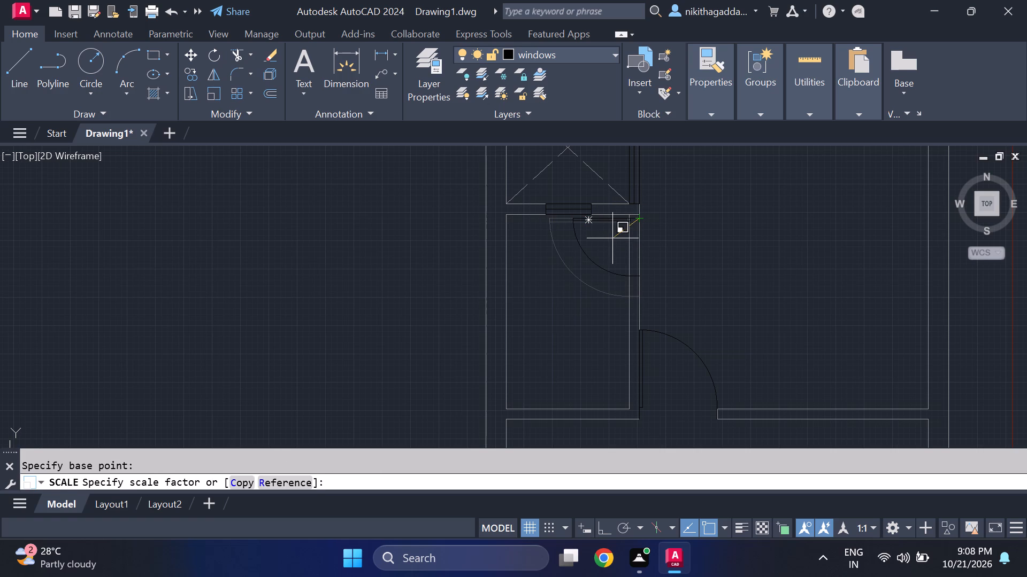
click(610, 238)
scroll(640, 215, down, 2)
scroll(692, 253, down, 1)
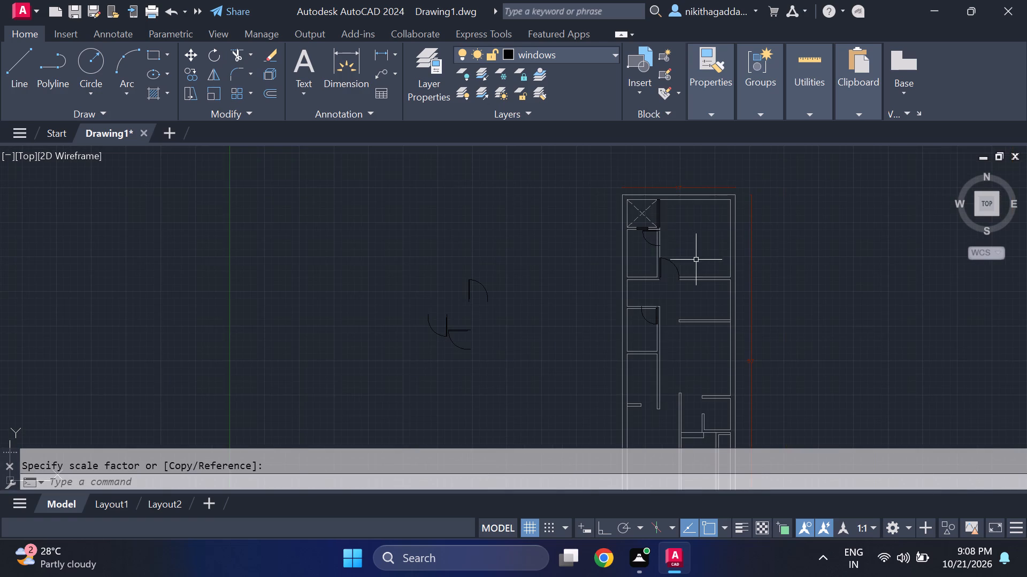
Delete the three loose source door blocks beside the floor plan.
middle_drag(703, 300, 629, 208)
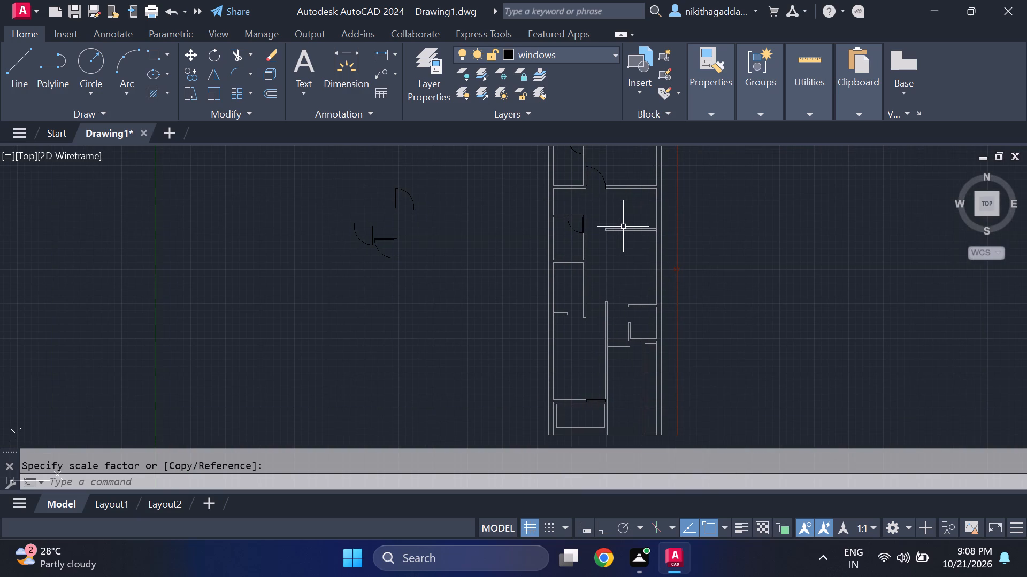
middle_drag(625, 239, 636, 287)
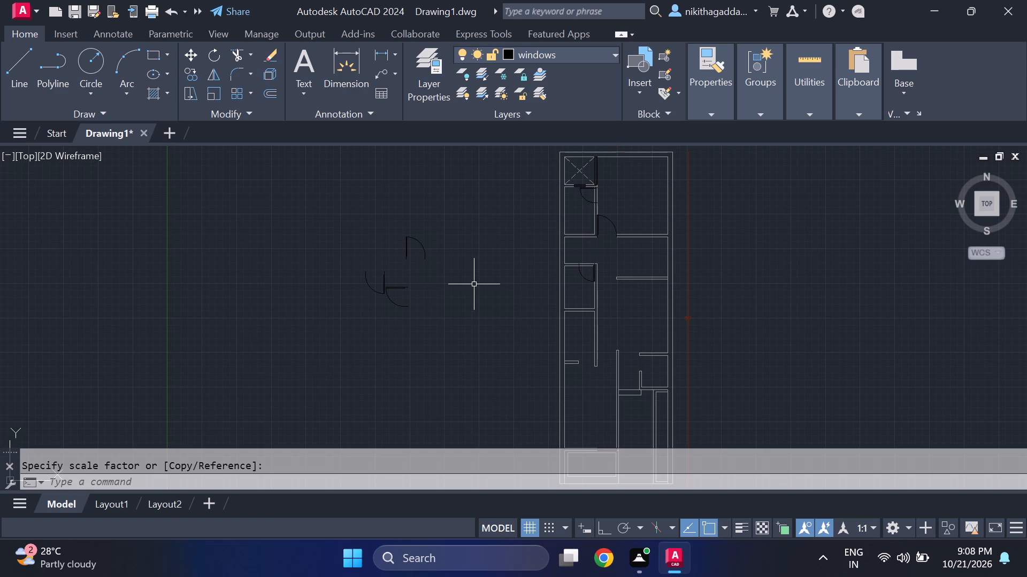
drag(471, 210, 466, 216)
click(326, 327)
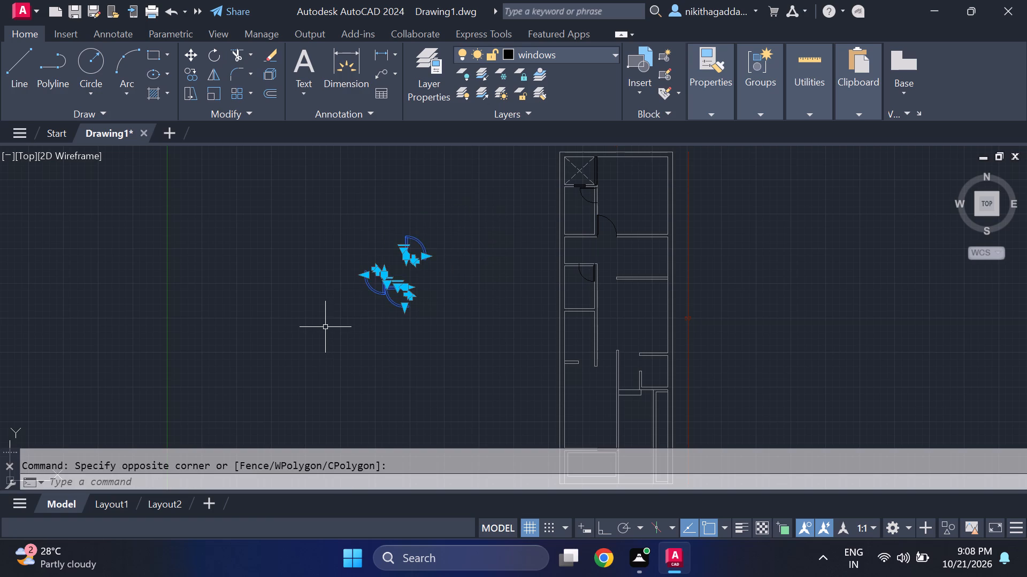
key(Delete)
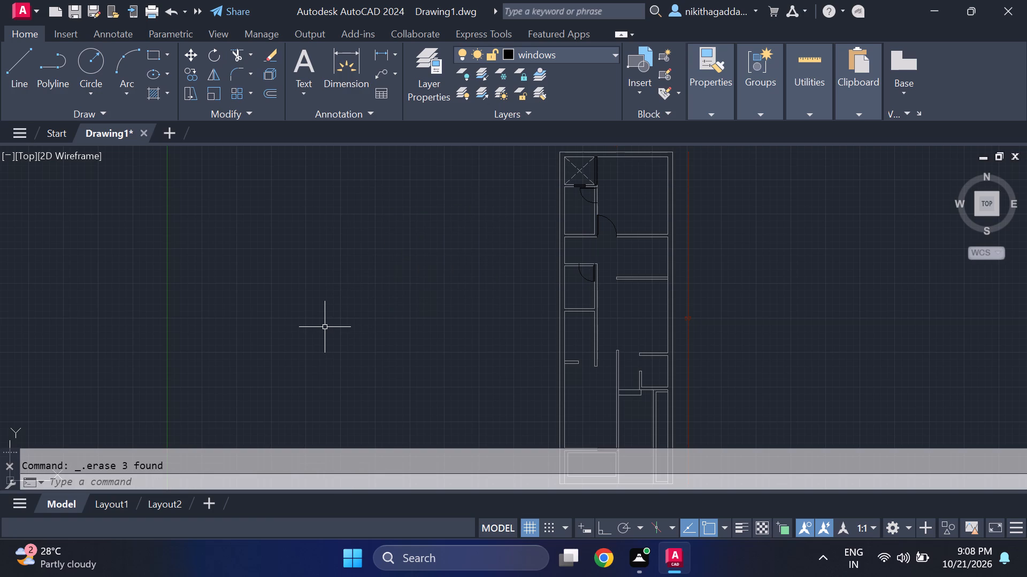
Examine how the upright door fits its opening against the partition end, and check the door layout in the upper rooms.
middle_drag(415, 294, 357, 316)
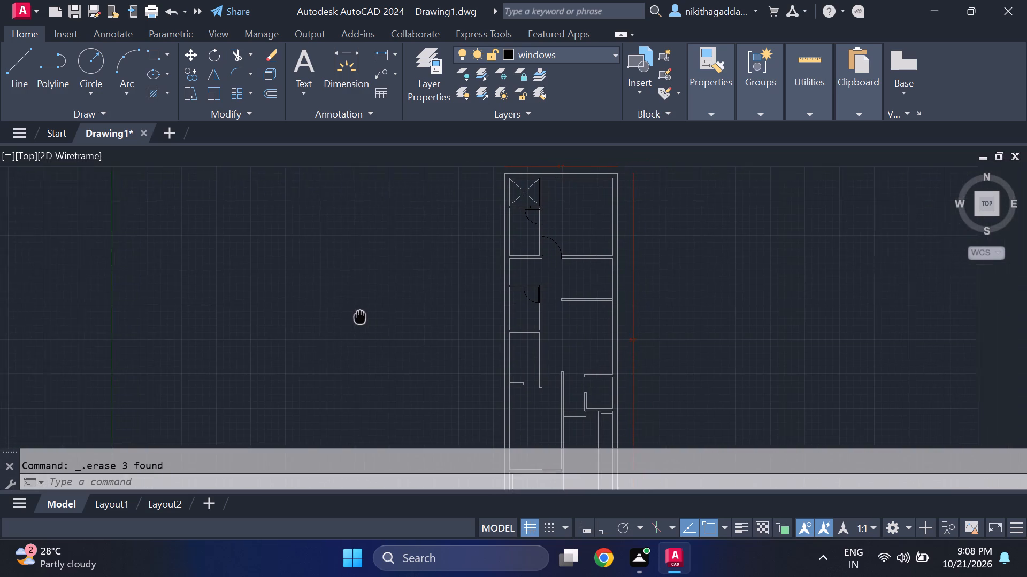
middle_drag(357, 316, 350, 310)
middle_drag(593, 339, 442, 362)
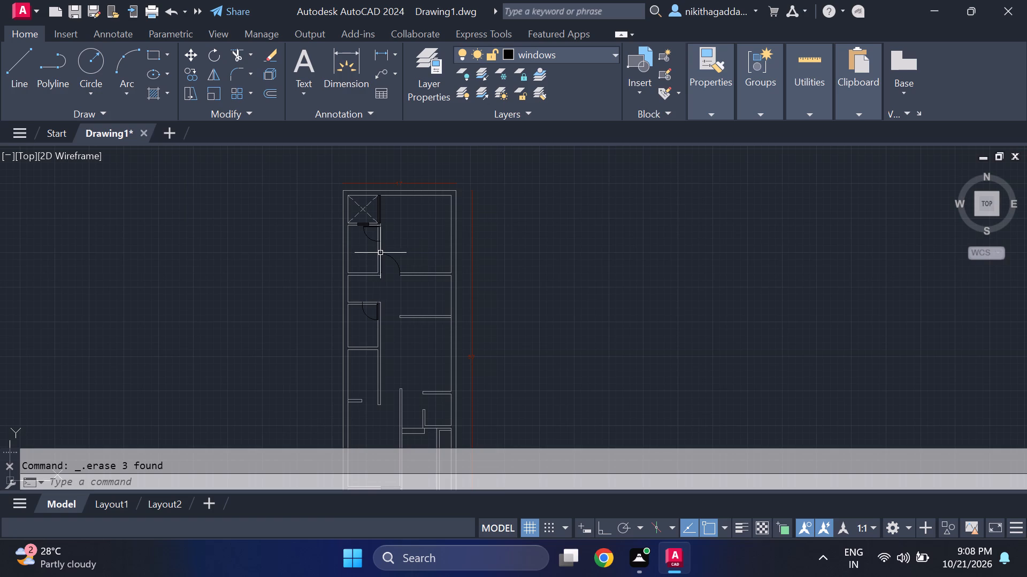
scroll(380, 253, up, 4)
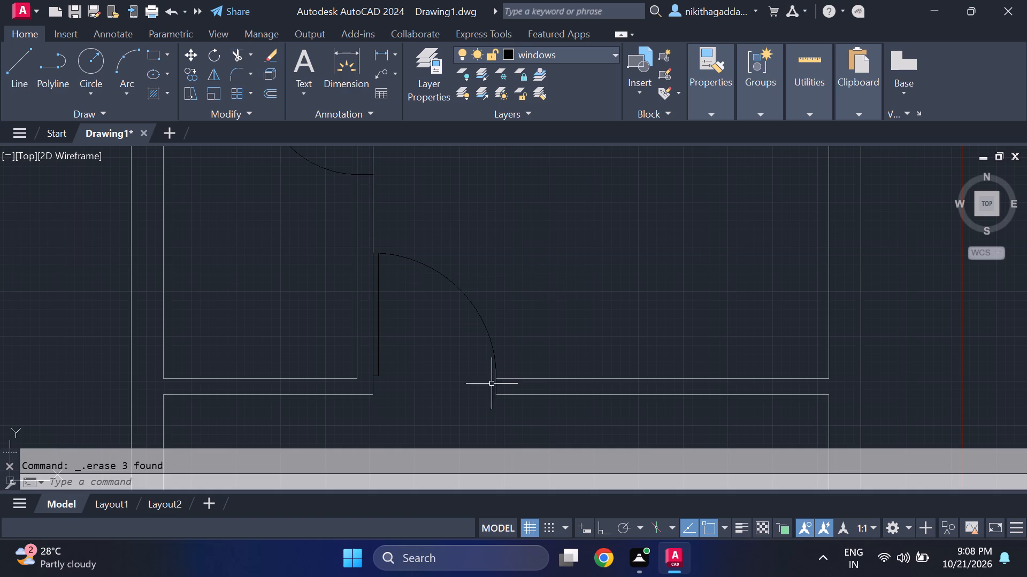
scroll(494, 392, up, 4)
scroll(570, 285, down, 2)
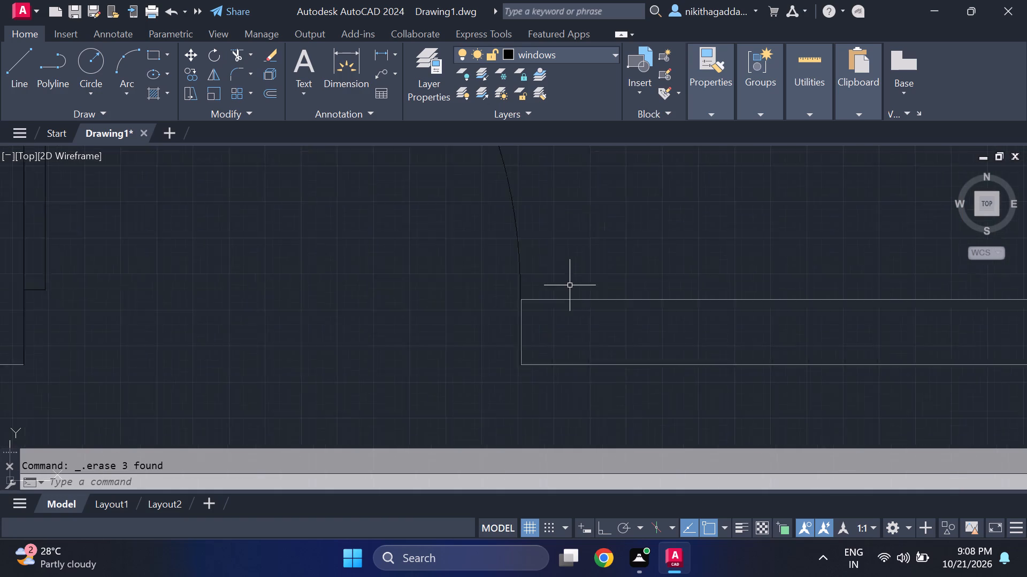
scroll(570, 285, down, 7)
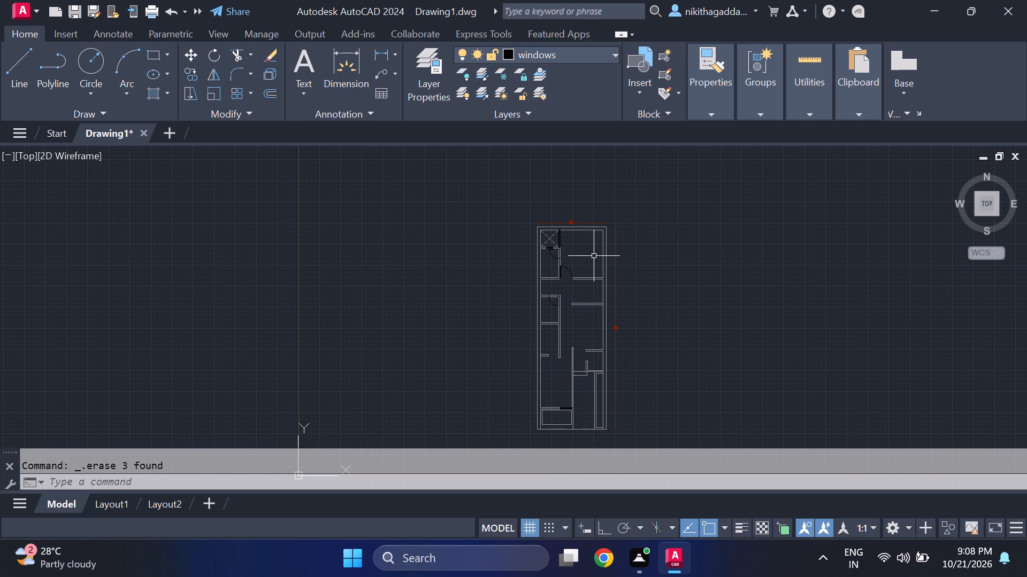
scroll(599, 253, up, 2)
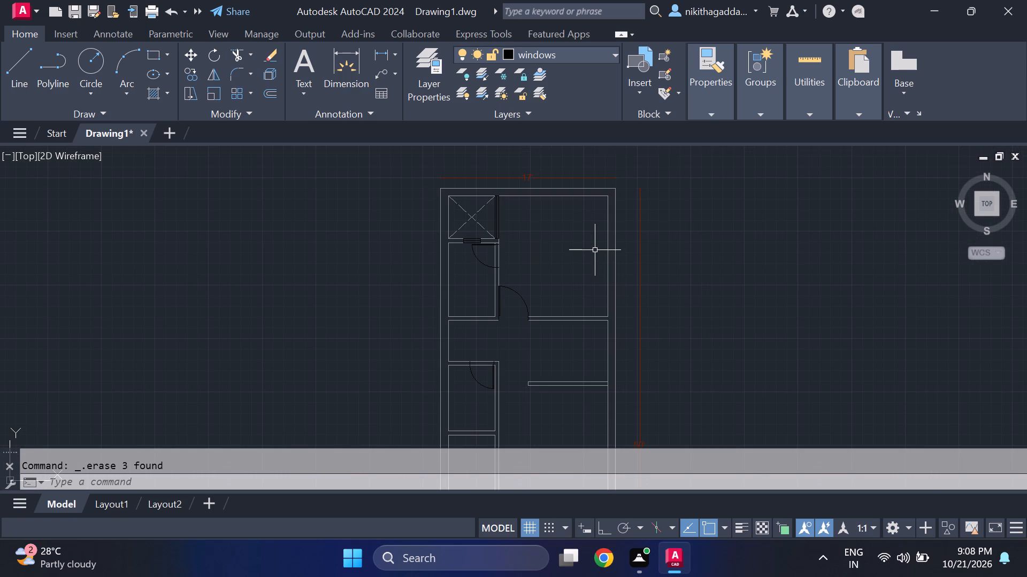
Trim the upper line of the middle-left room's top partition across the door opening.
middle_drag(581, 251, 581, 252)
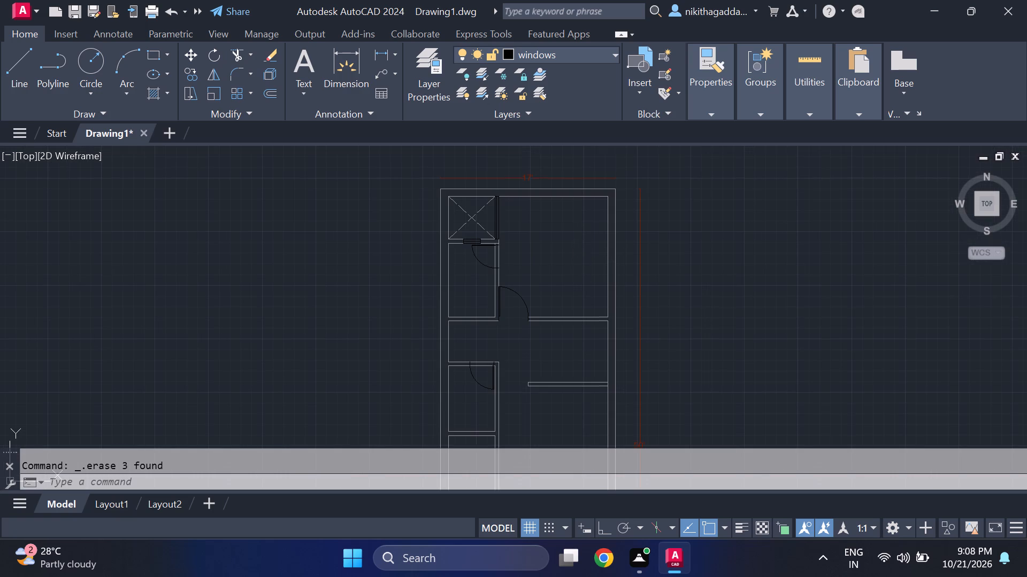
middle_drag(581, 252, 610, 241)
middle_drag(611, 238, 597, 207)
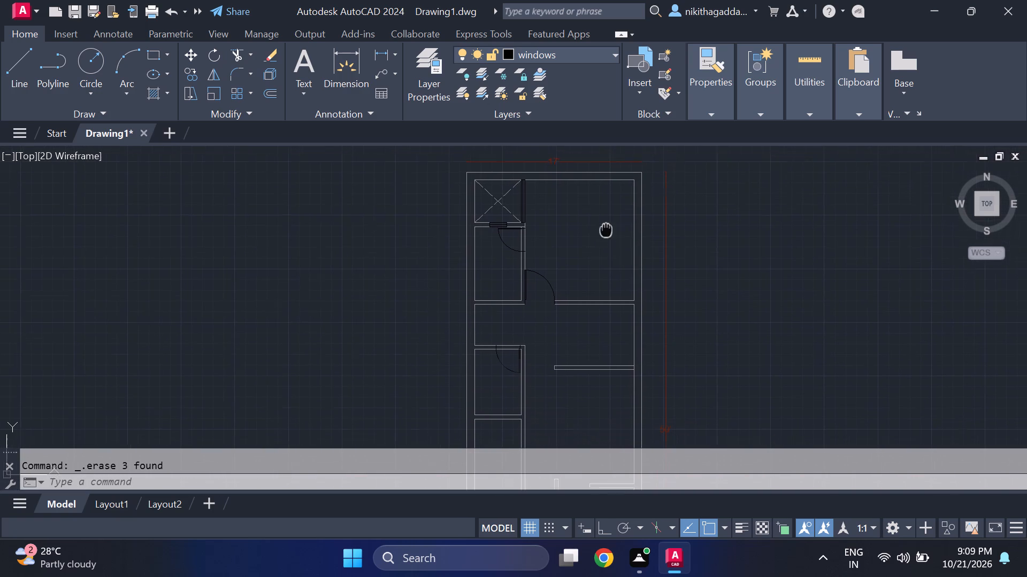
middle_drag(597, 207, 591, 176)
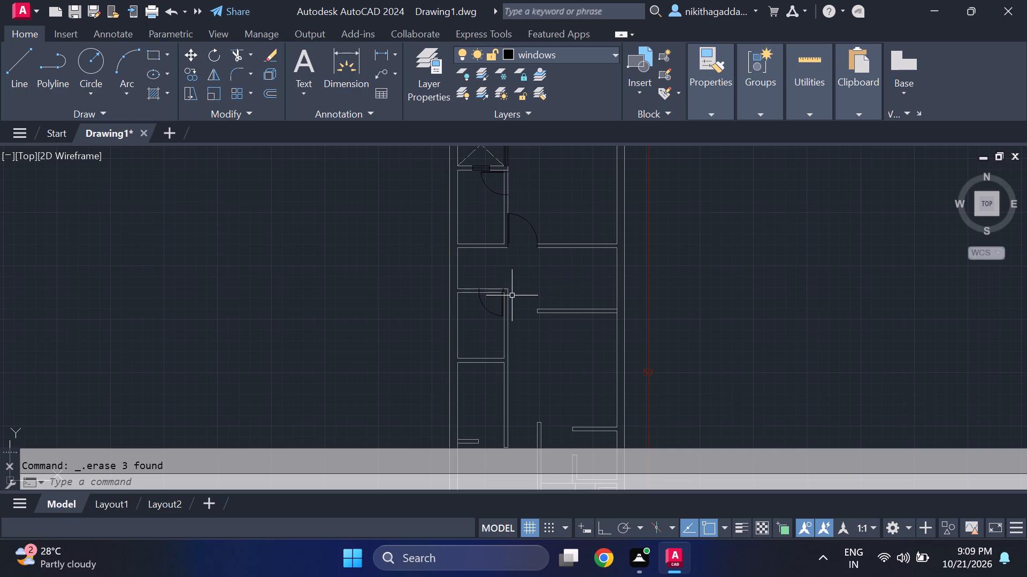
scroll(510, 295, up, 2)
text(tr)
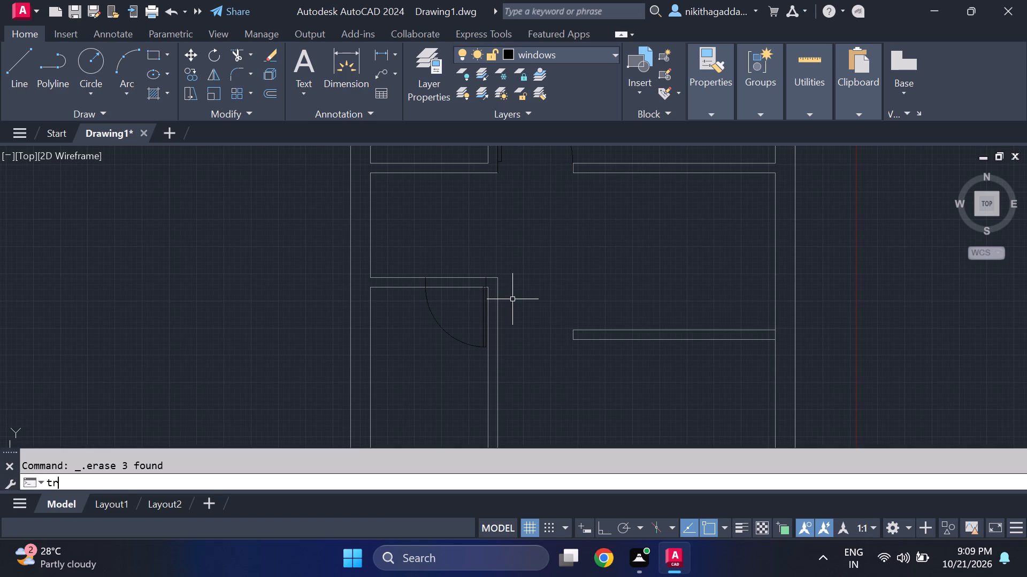
key(Return)
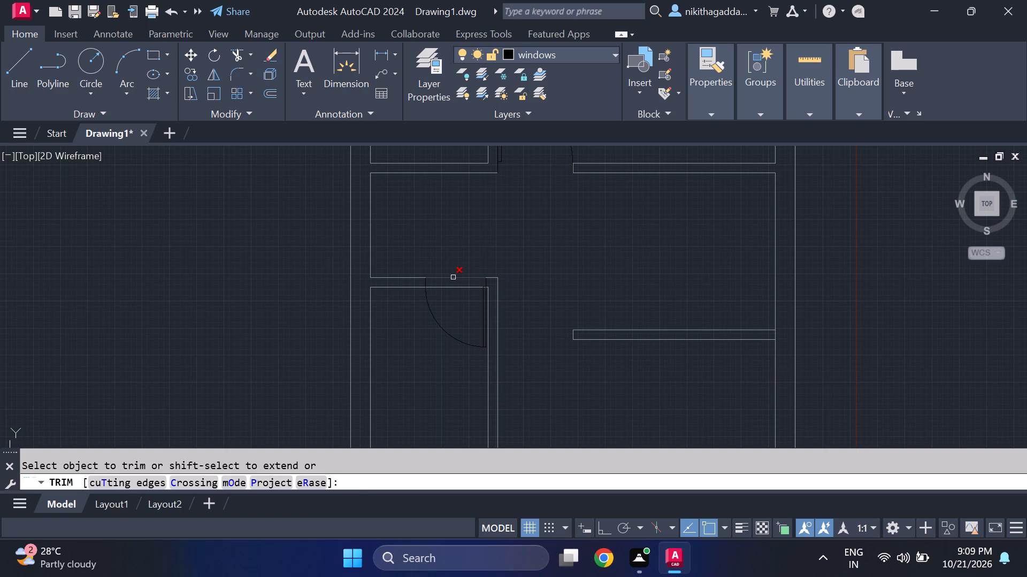
click(453, 277)
Trim the outer partition line across the door opening of the room below the dashed-cross room.
scroll(497, 232, down, 2)
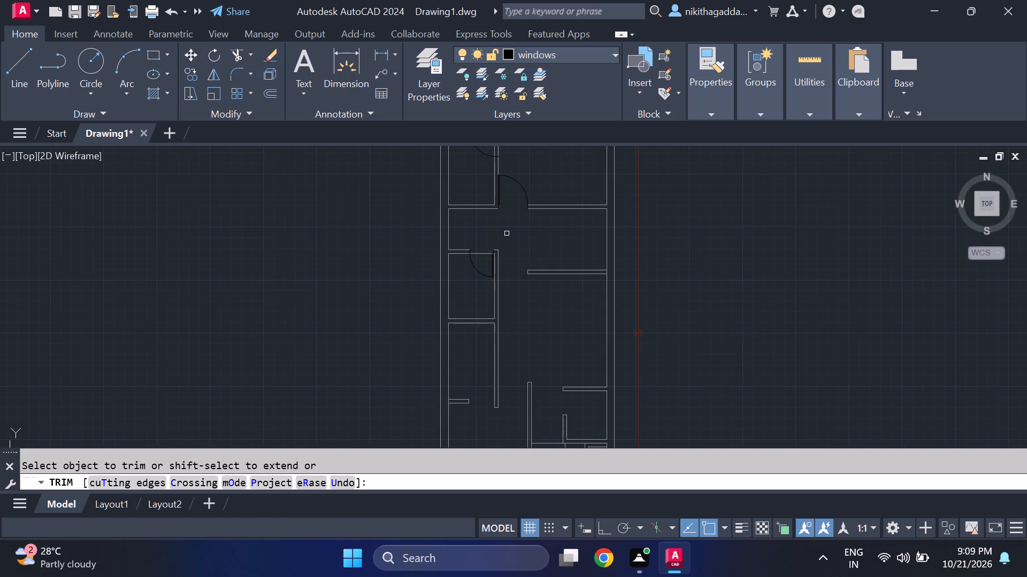
middle_drag(512, 238, 509, 333)
scroll(509, 303, up, 2)
scroll(508, 301, down, 3)
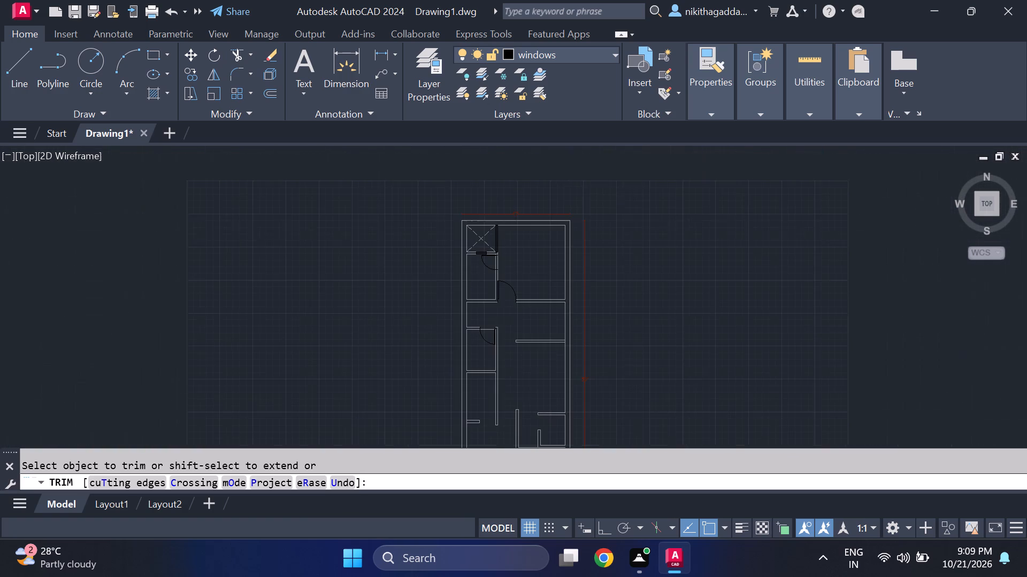
scroll(493, 268, up, 4)
middle_drag(502, 238, 525, 267)
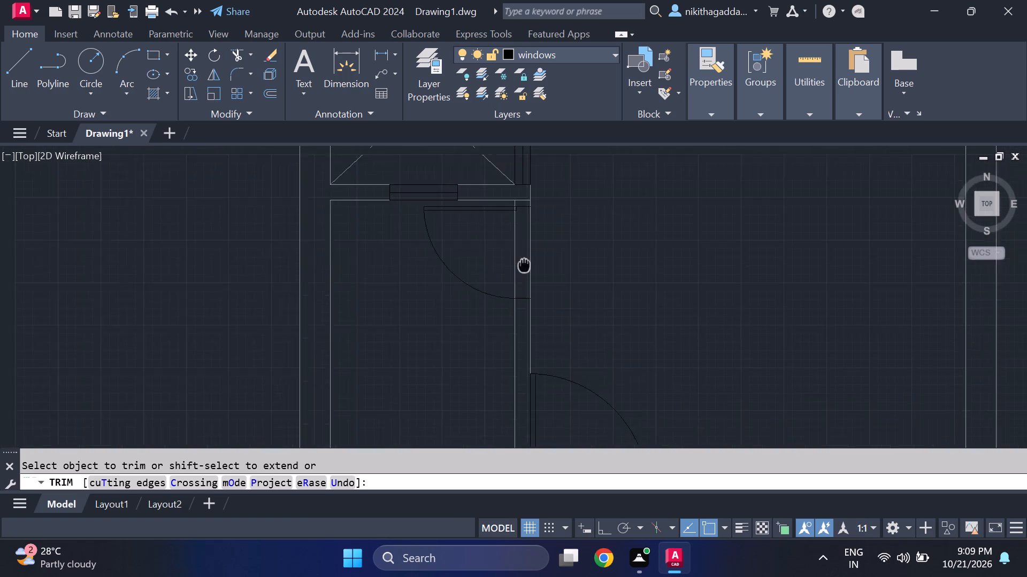
middle_drag(525, 267, 535, 339)
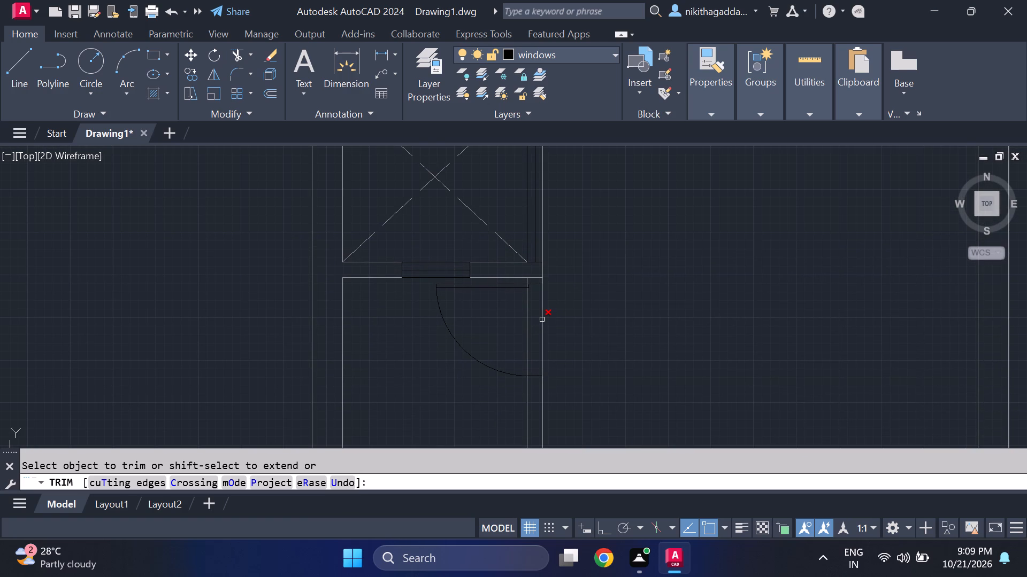
click(542, 319)
click(542, 311)
Trim the short leftover wall stub between the partition corner and the top of that door opening.
scroll(557, 282, down, 3)
scroll(611, 316, up, 1)
middle_drag(609, 316, 593, 293)
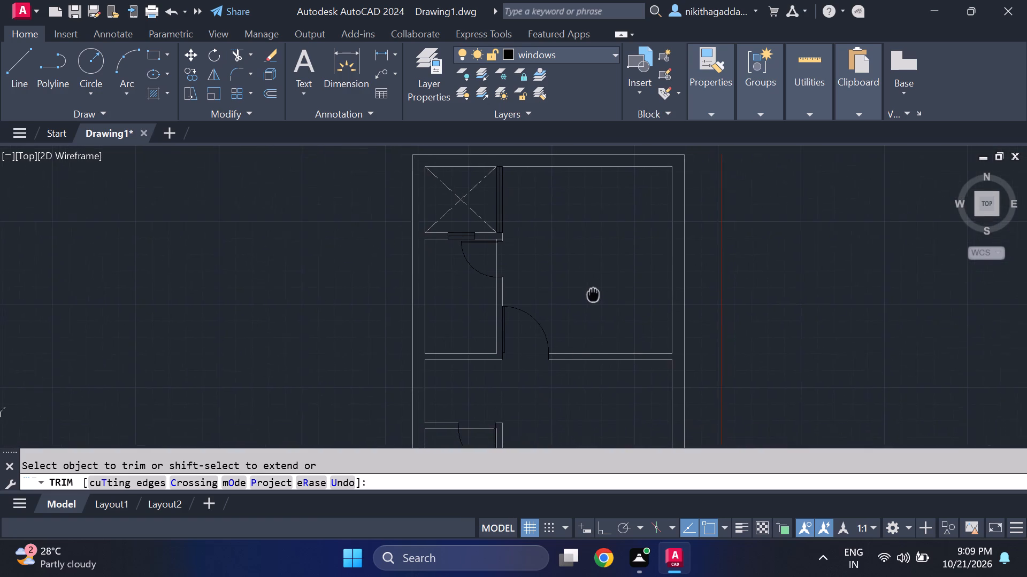
middle_drag(593, 293, 584, 265)
scroll(573, 259, up, 2)
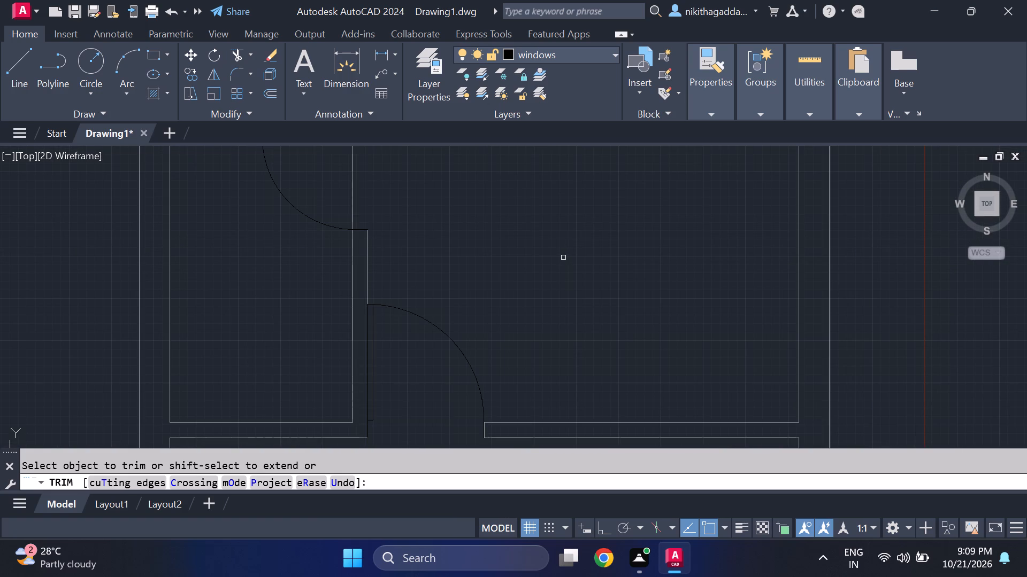
middle_drag(563, 257, 595, 369)
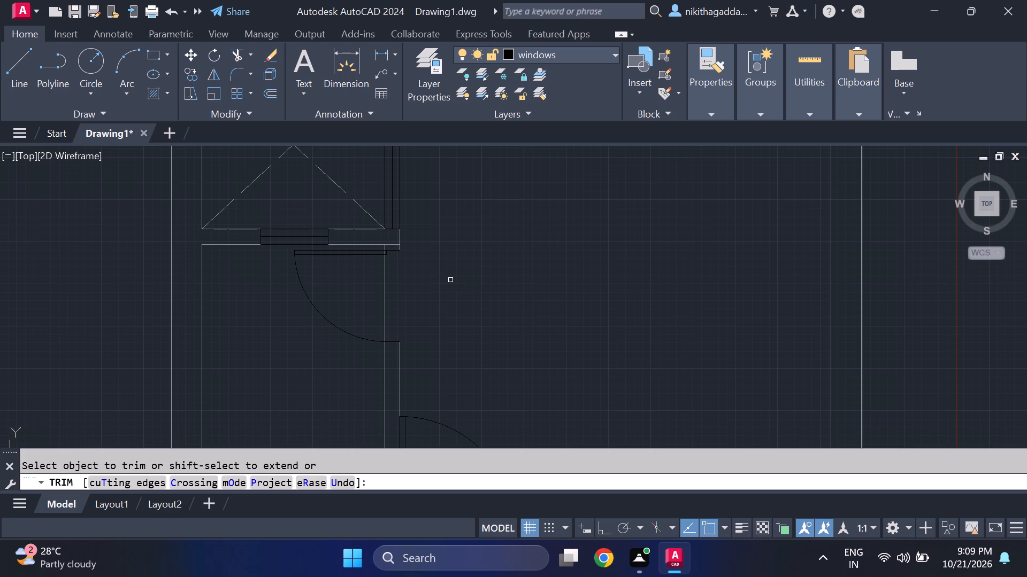
scroll(401, 254, up, 3)
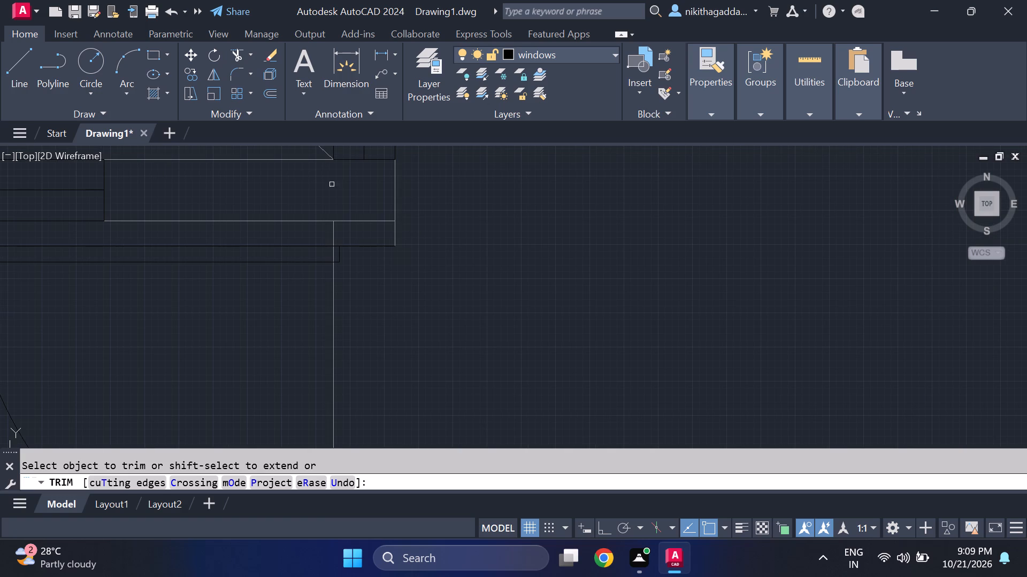
click(395, 230)
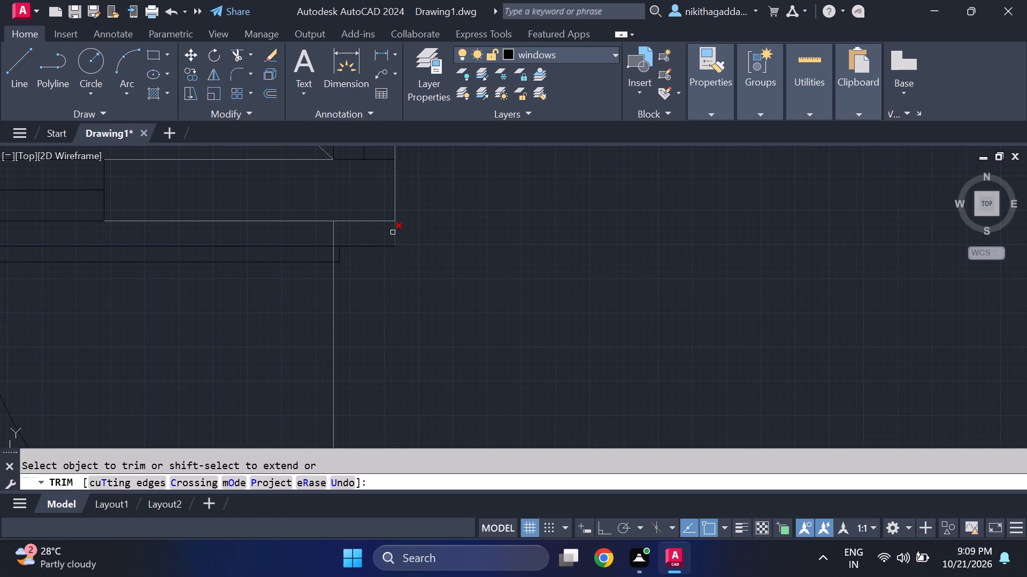
click(394, 233)
scroll(395, 230, down, 3)
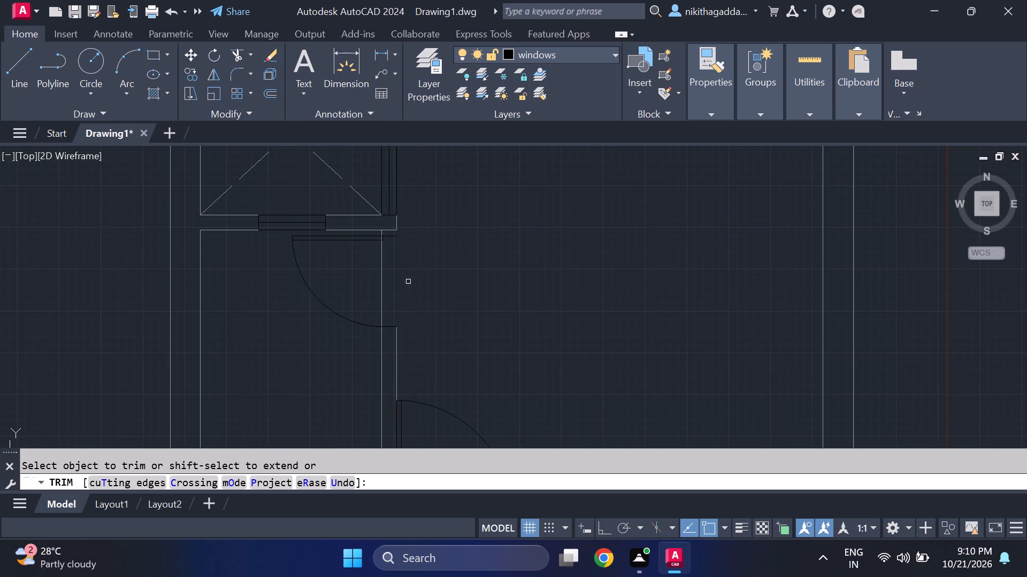
middle_drag(410, 288, 411, 245)
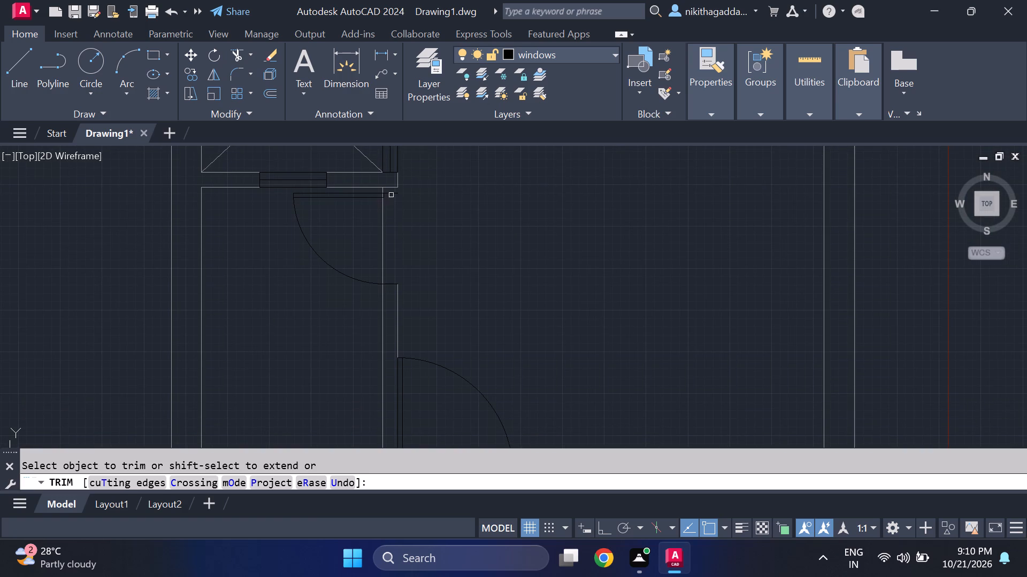
scroll(391, 194, up, 2)
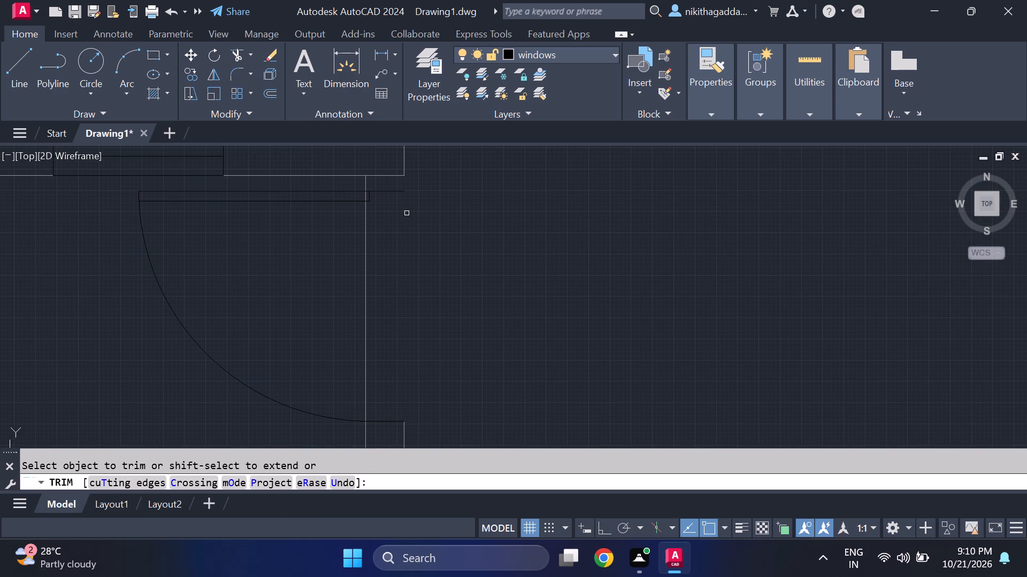
key(Escape)
Move the door below the dashed-cross room by its outer upper corner onto the inner face of the partition.
drag(292, 297, 284, 310)
click(155, 363)
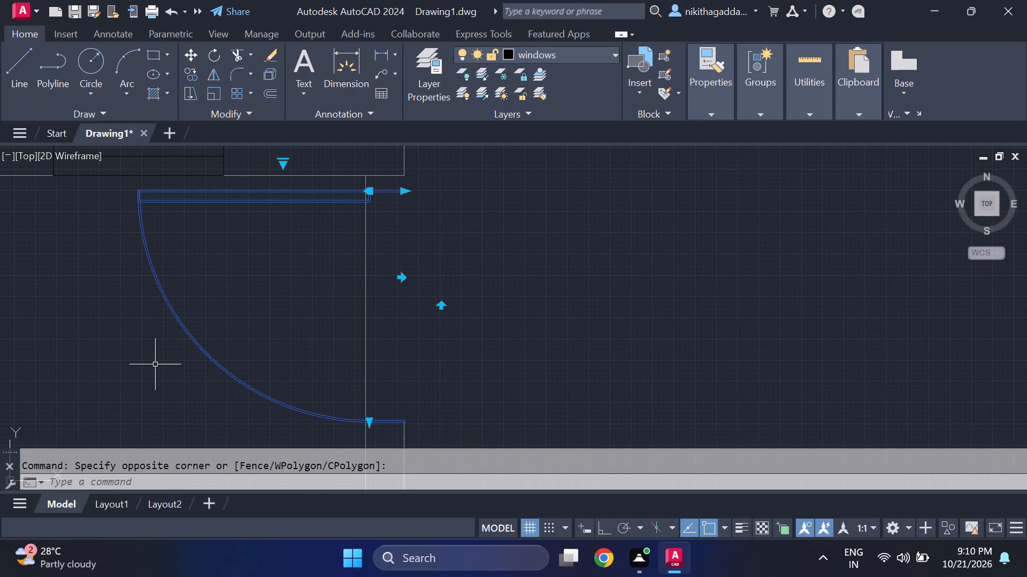
key(m)
key(Return)
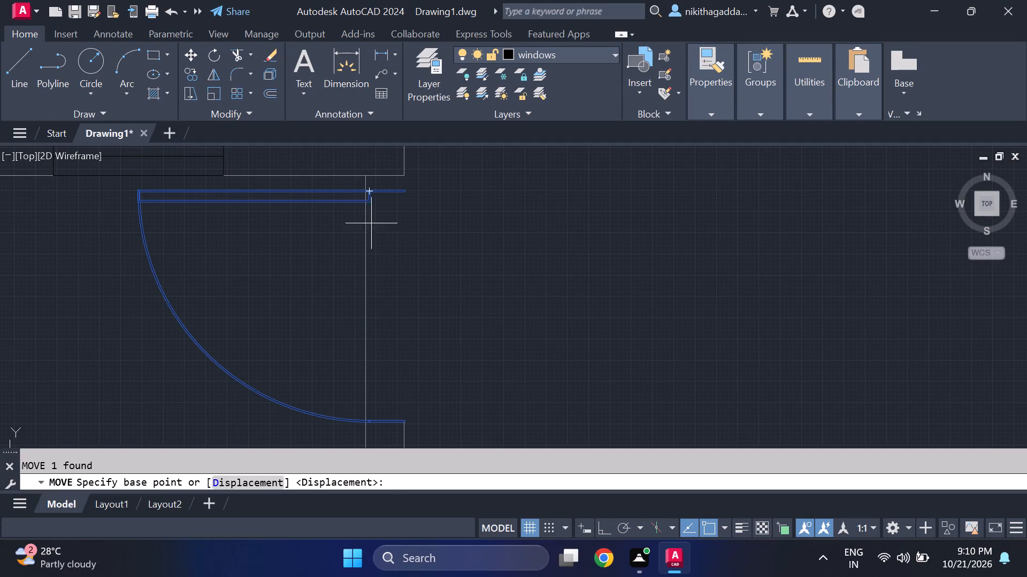
click(408, 193)
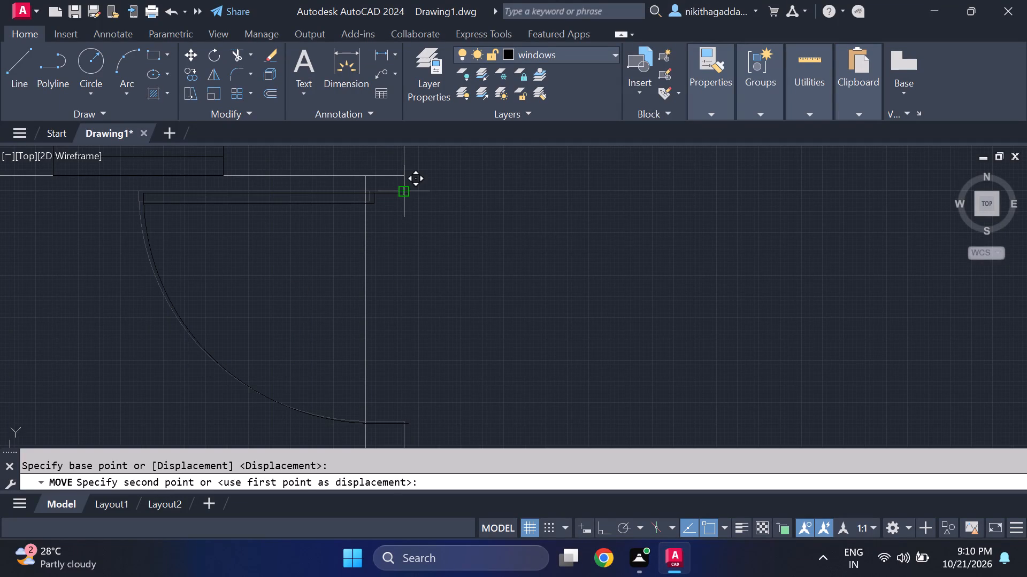
click(365, 195)
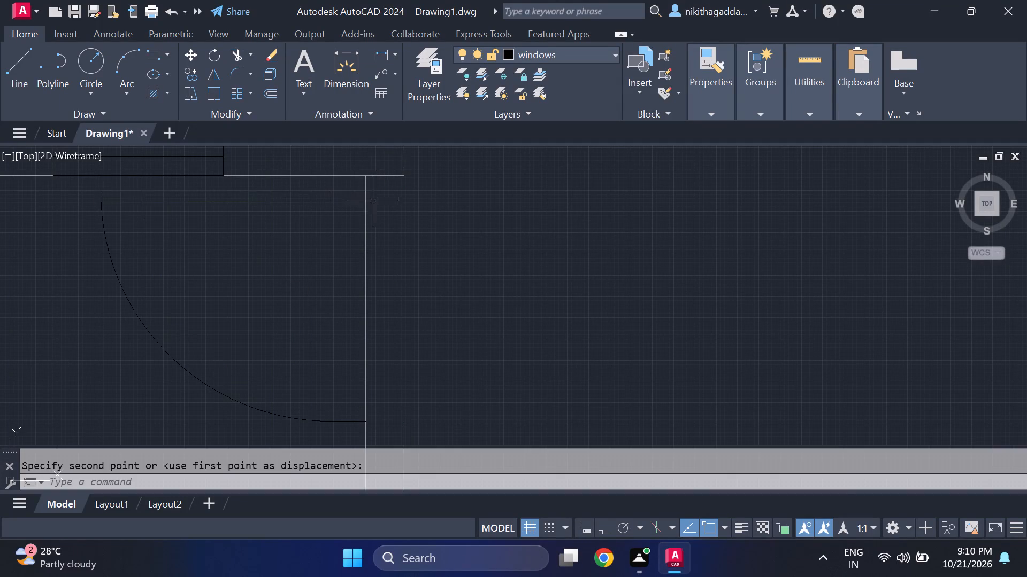
Make the walls layer current and draw a line closing the partition end at the lower side of that door opening.
scroll(383, 208, down, 2)
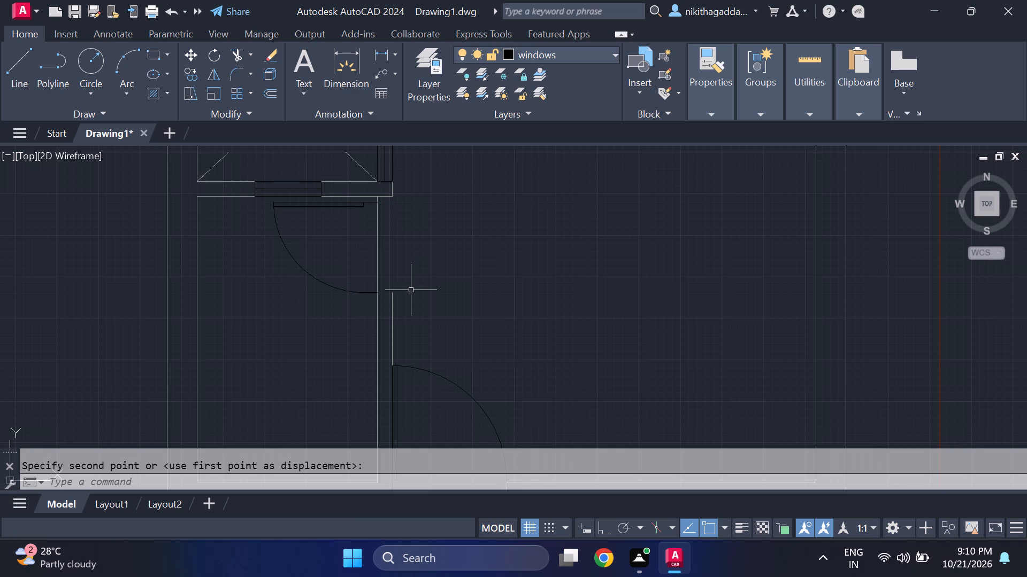
key(l)
key(Return)
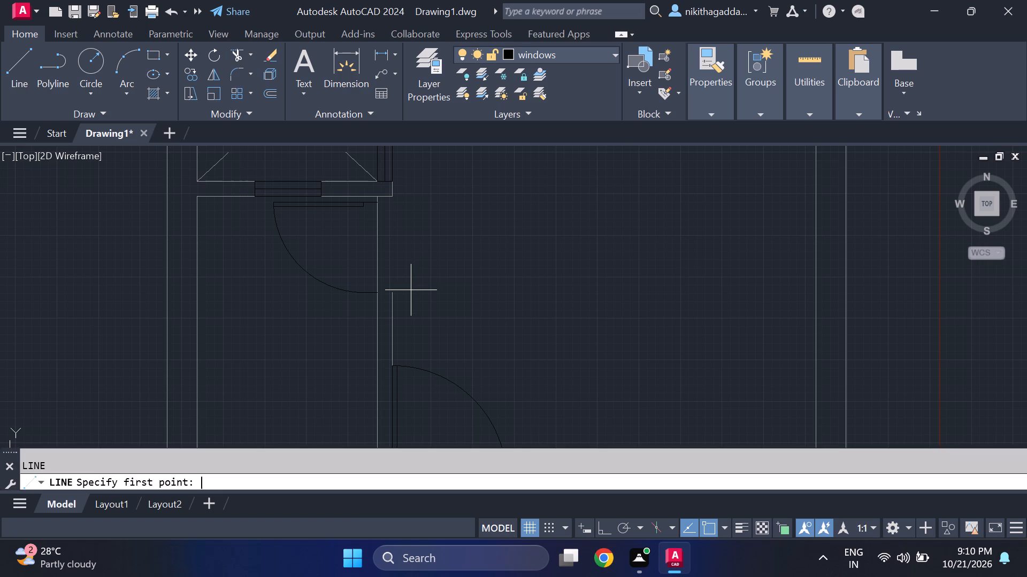
click(578, 52)
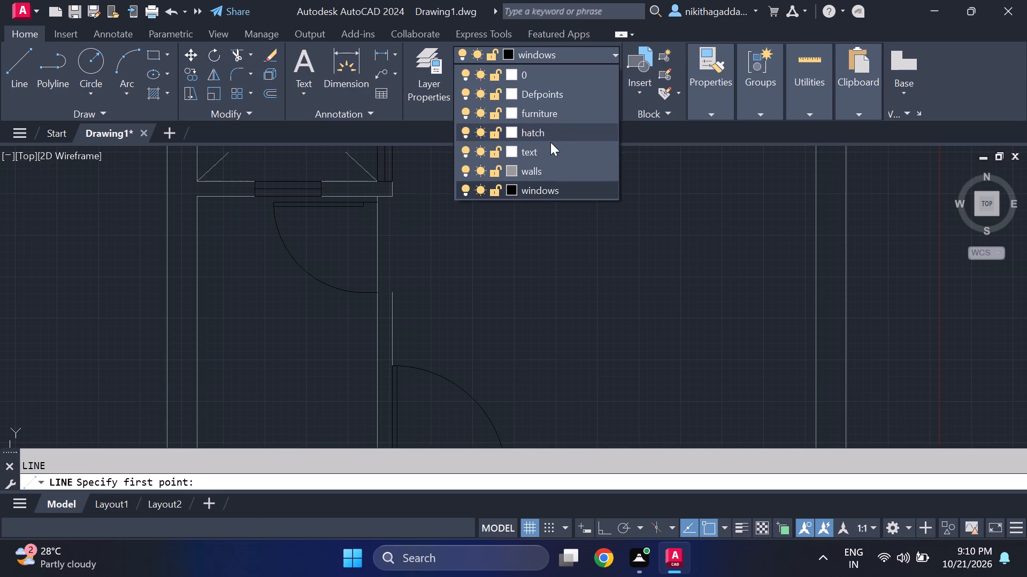
click(543, 167)
scroll(405, 286, up, 2)
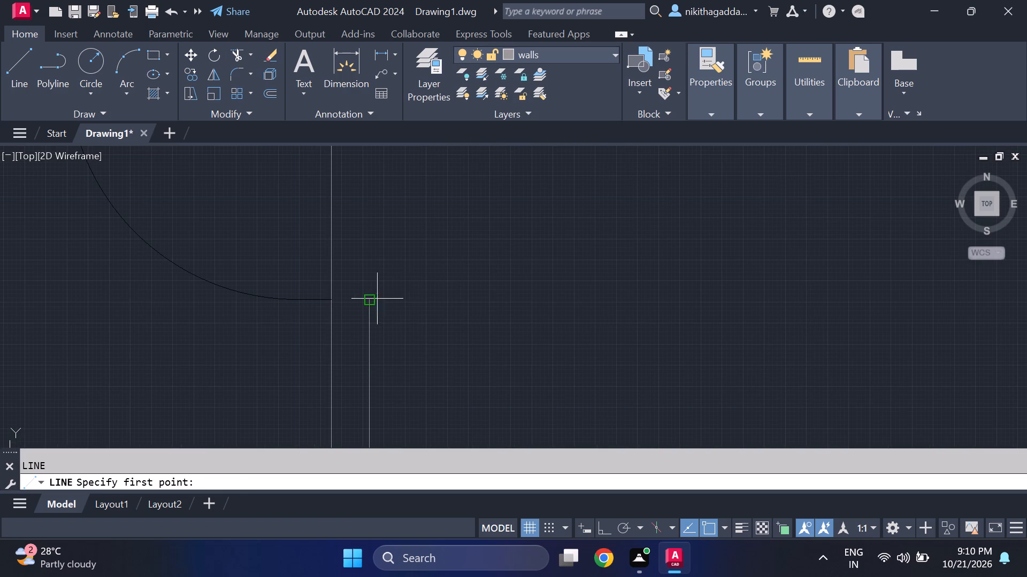
click(370, 302)
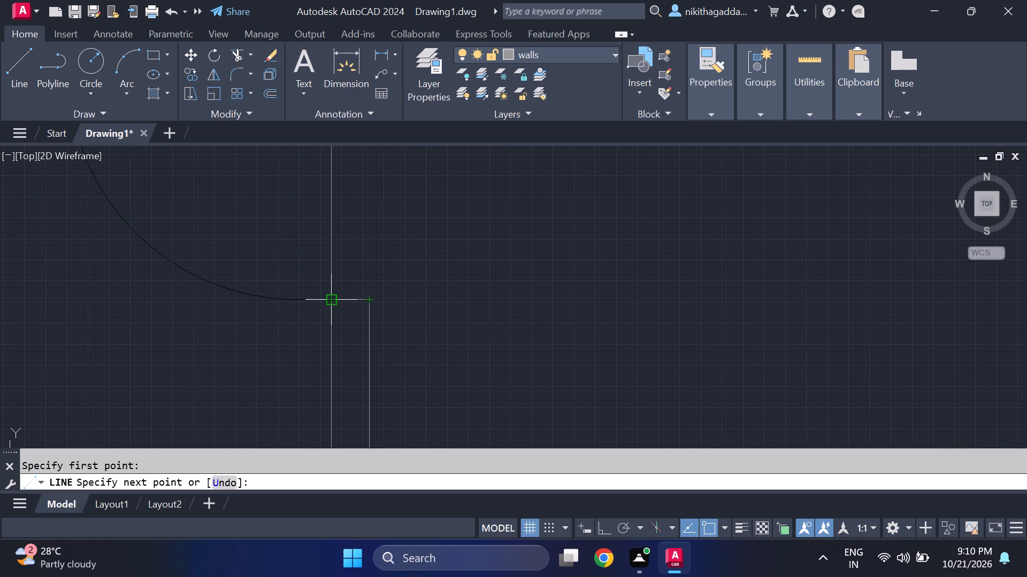
click(332, 300)
scroll(415, 286, down, 3)
key(Return)
Draw a wall line from the dashed-cross room's lower-right corner to the outer partition face, beneath the vertical window.
key(Return)
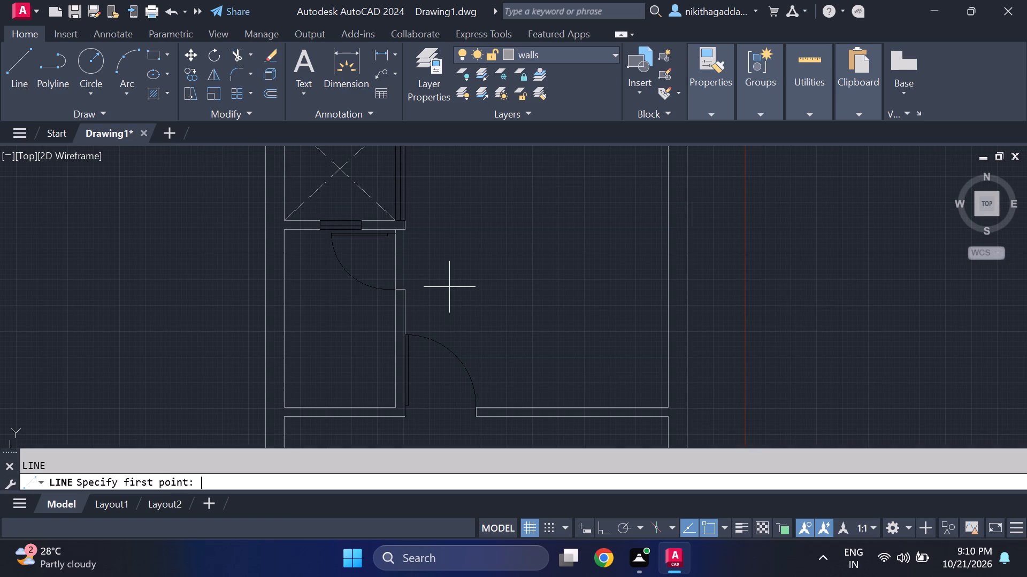
scroll(407, 240, up, 1)
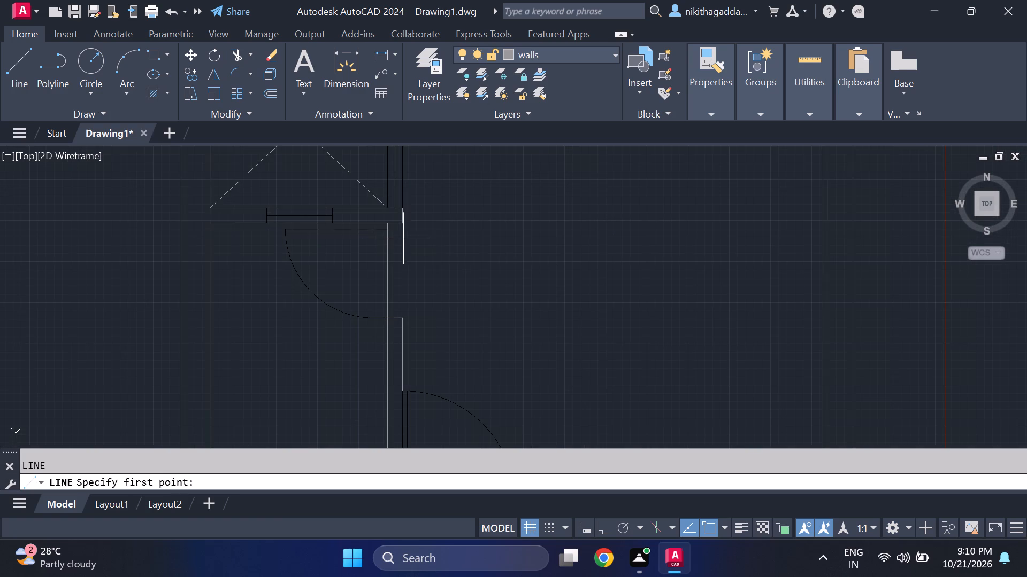
scroll(385, 208, up, 3)
click(386, 208)
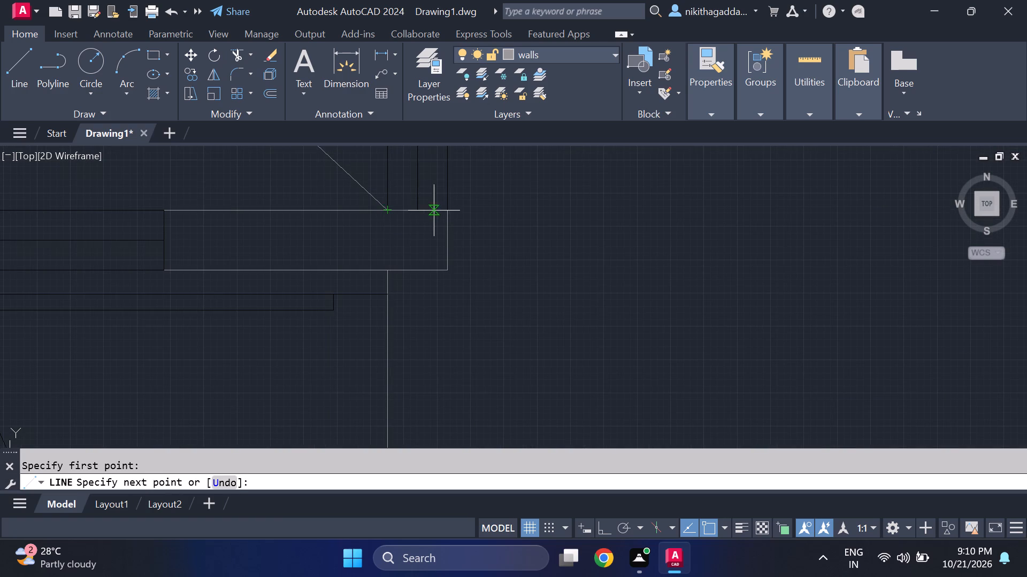
click(444, 213)
scroll(557, 210, down, 4)
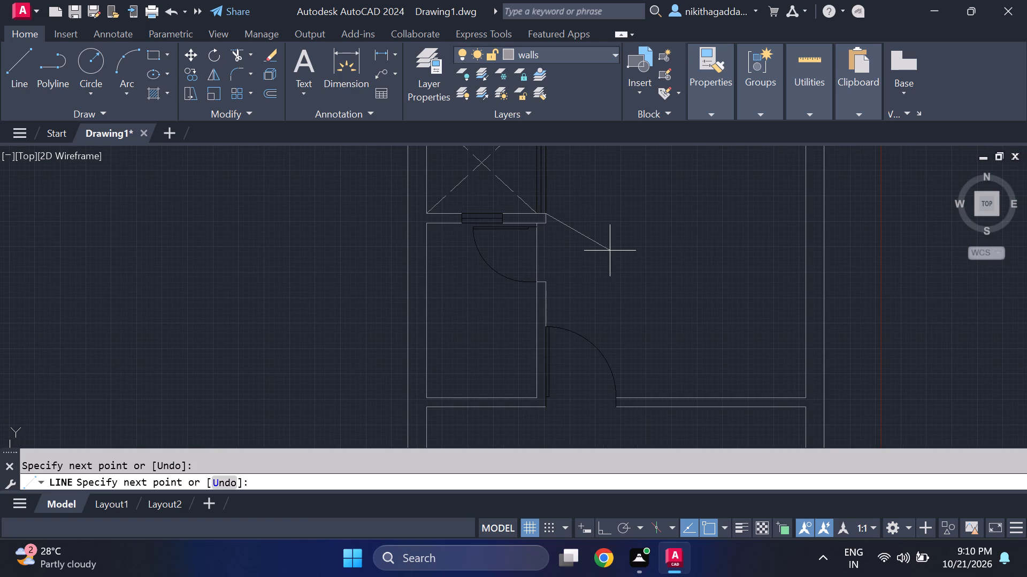
key(Escape)
Extend the inner face line of the vertical partition beside the lower small door up to the partition's top edge.
middle_drag(610, 253, 573, 227)
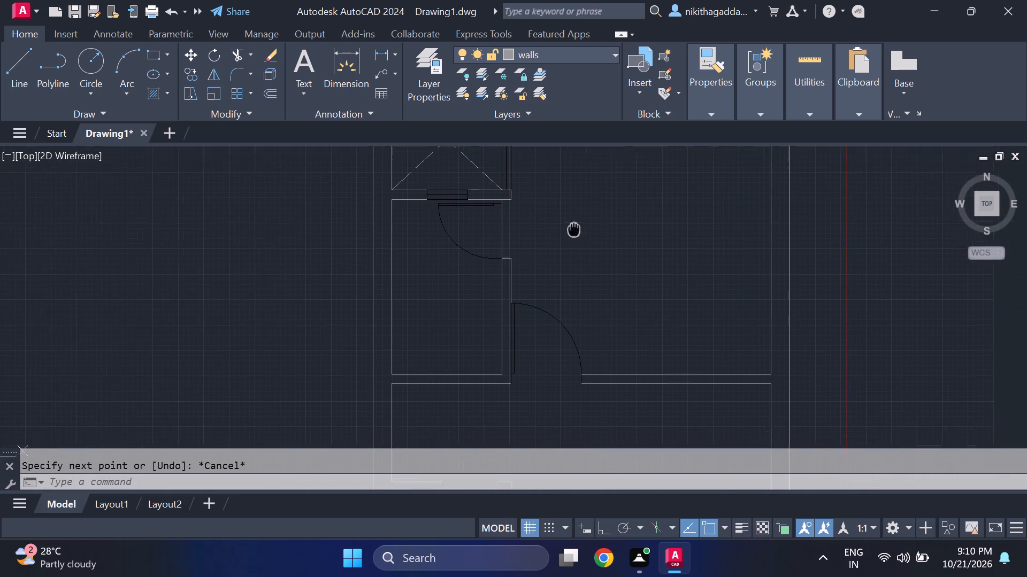
middle_drag(573, 227, 570, 223)
scroll(568, 220, down, 3)
scroll(569, 279, up, 4)
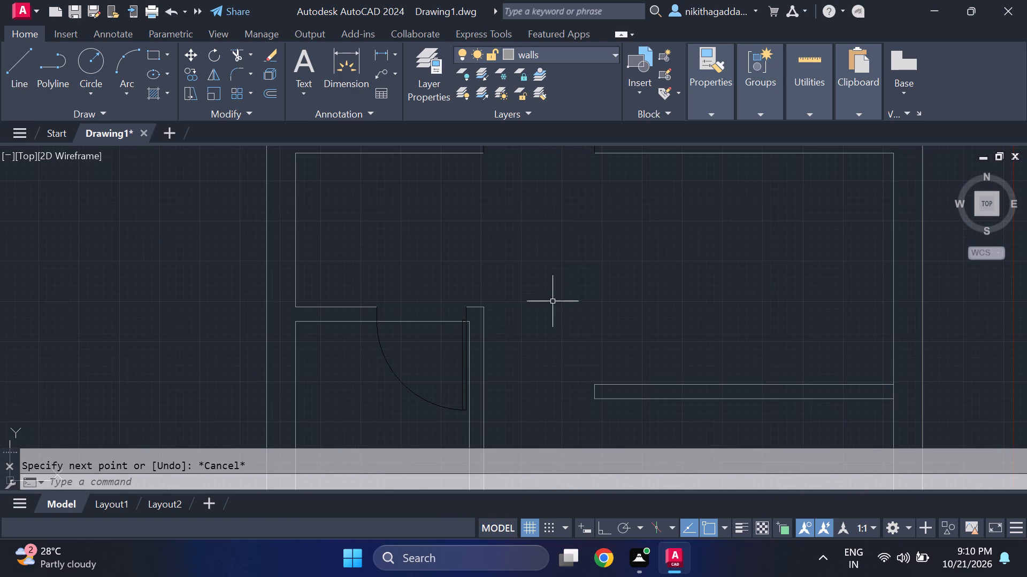
middle_drag(552, 297, 545, 262)
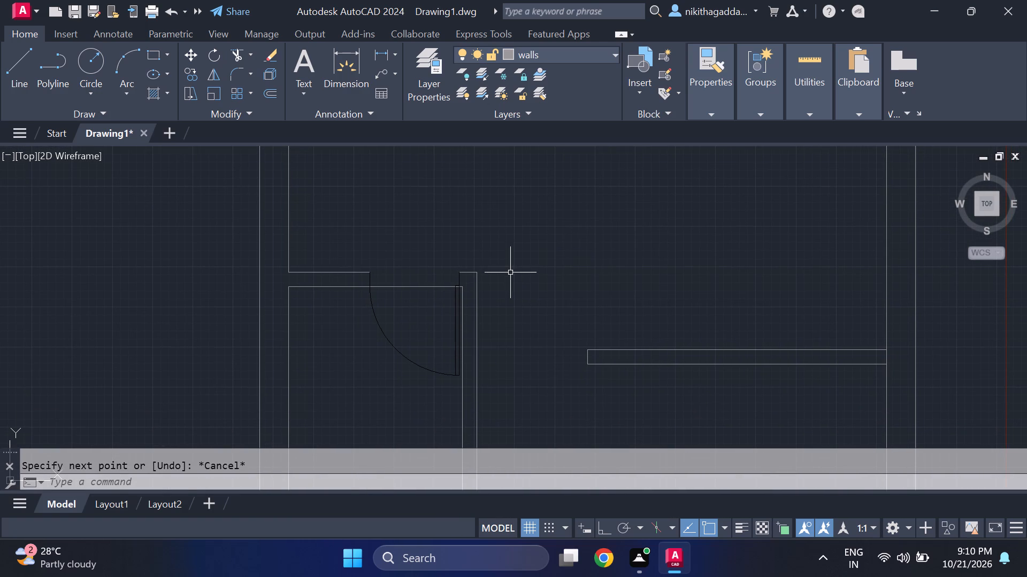
scroll(507, 274, up, 3)
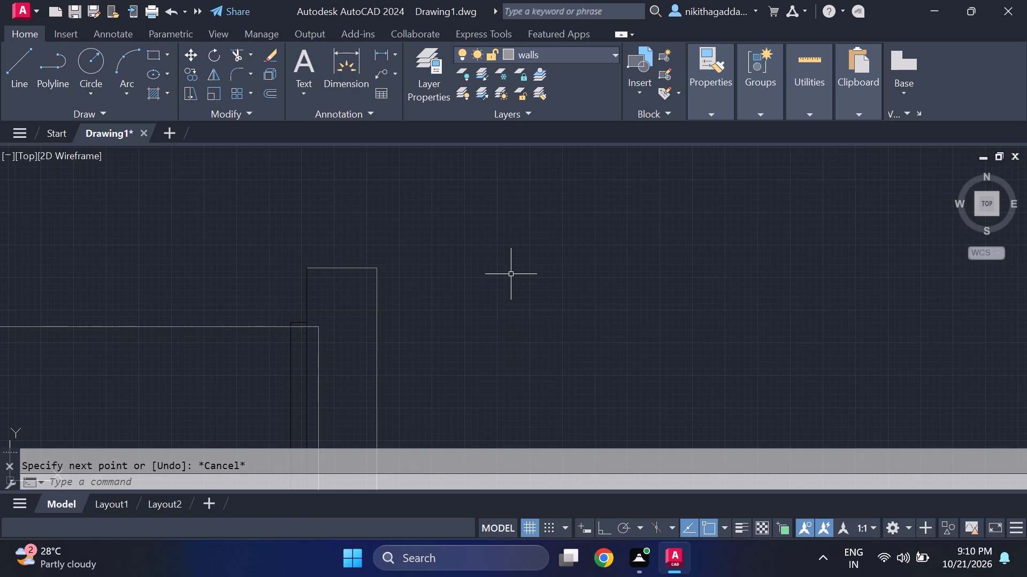
text(ex)
key(Return)
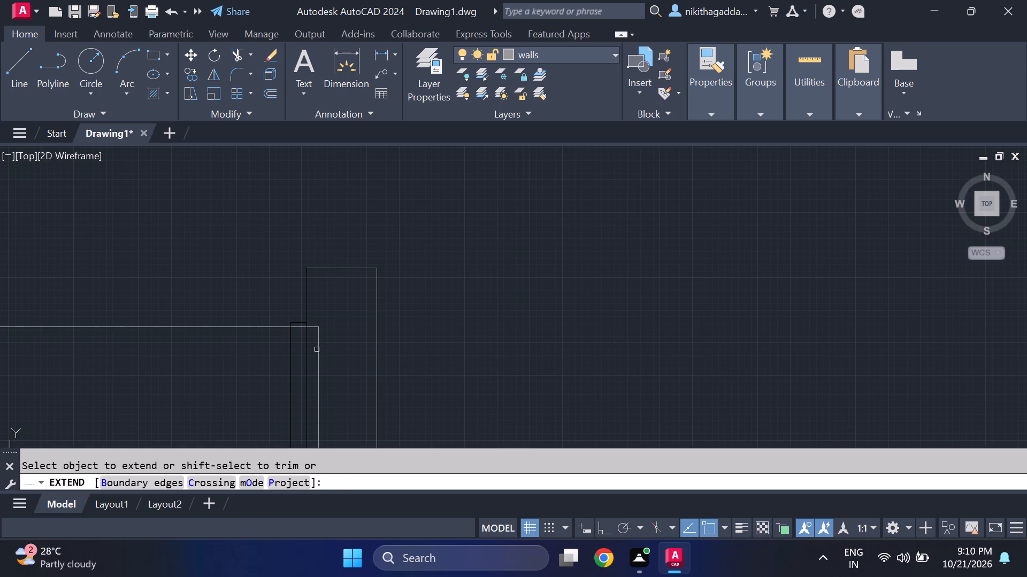
click(318, 349)
key(Escape)
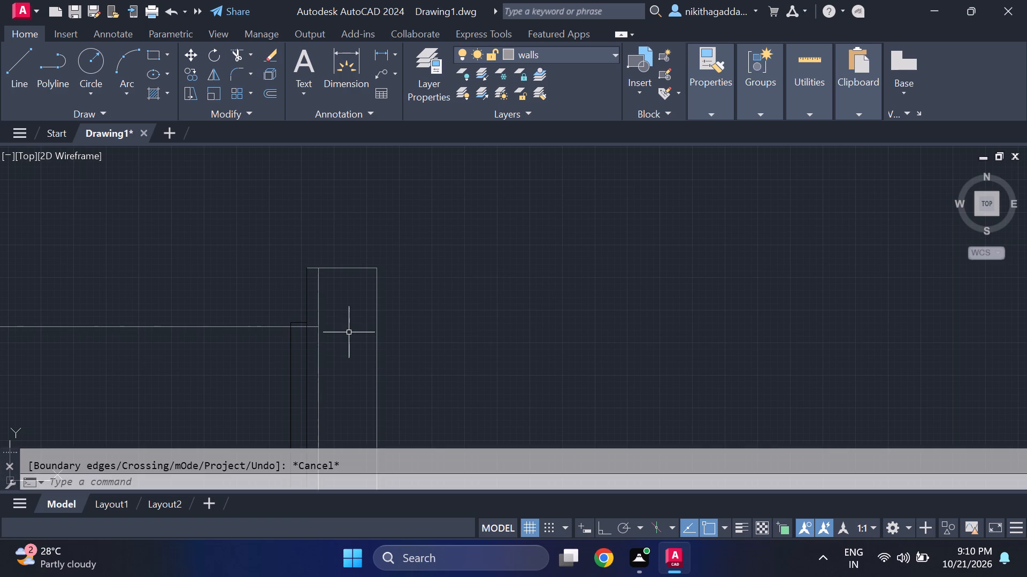
Trim the short top-edge overhang projecting past the extended inner partition face on the hinge side of that door.
text(tr)
key(Return)
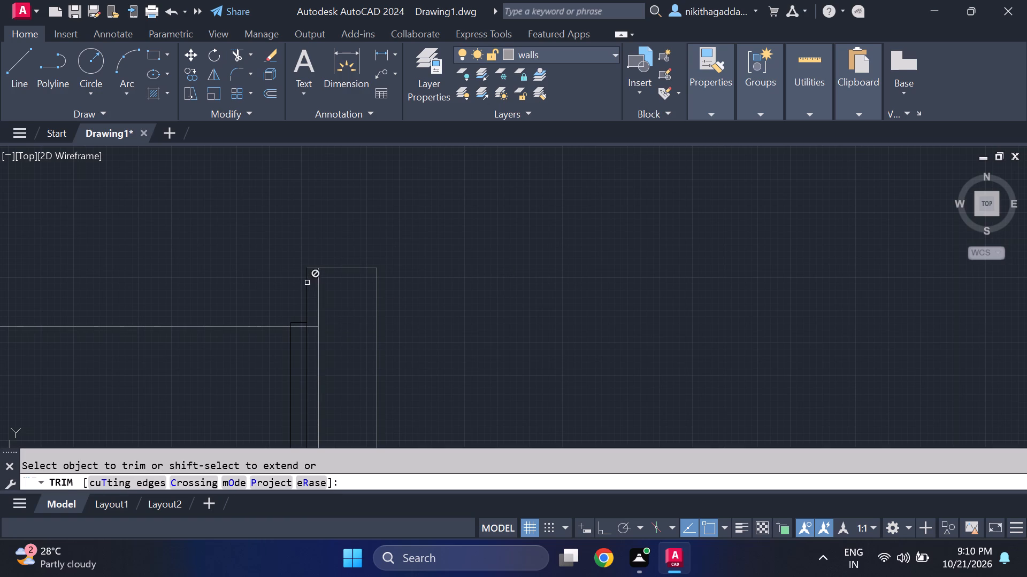
click(314, 268)
scroll(389, 244, down, 4)
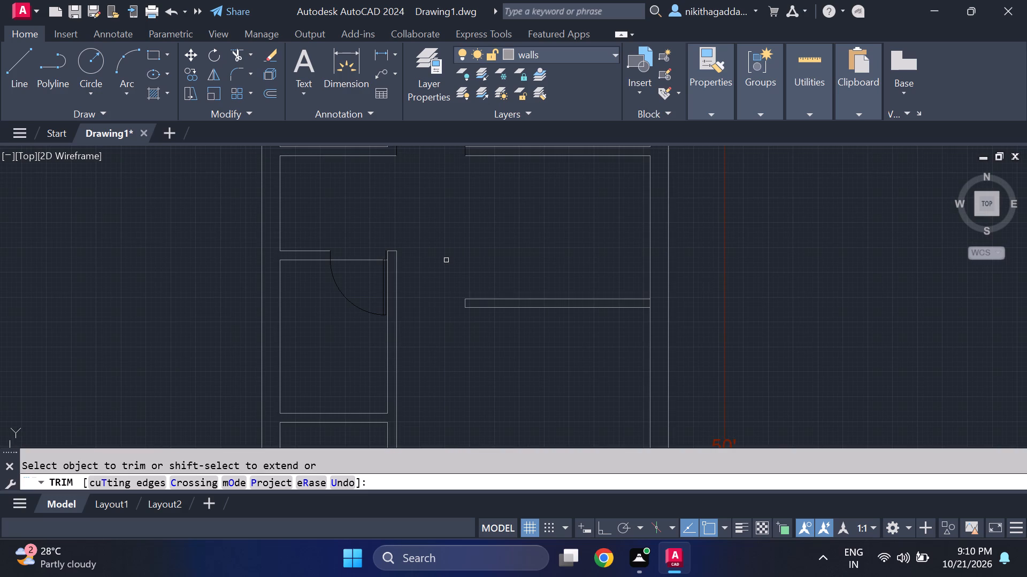
key(Escape)
Draw a wall line closing the horizontal partition's end where the lower small door's swing arc meets it.
key(l)
key(Return)
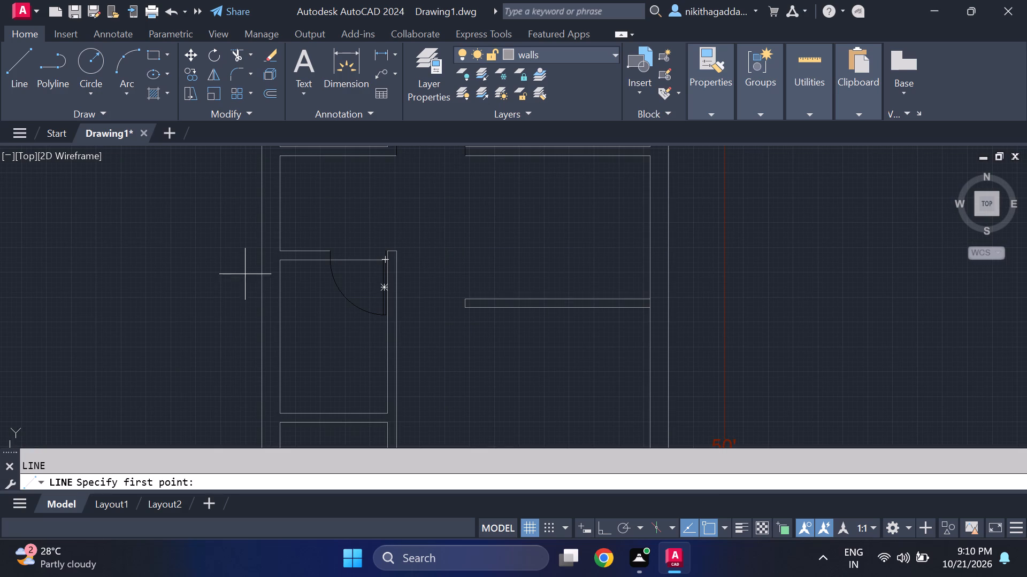
scroll(303, 257, up, 3)
click(361, 245)
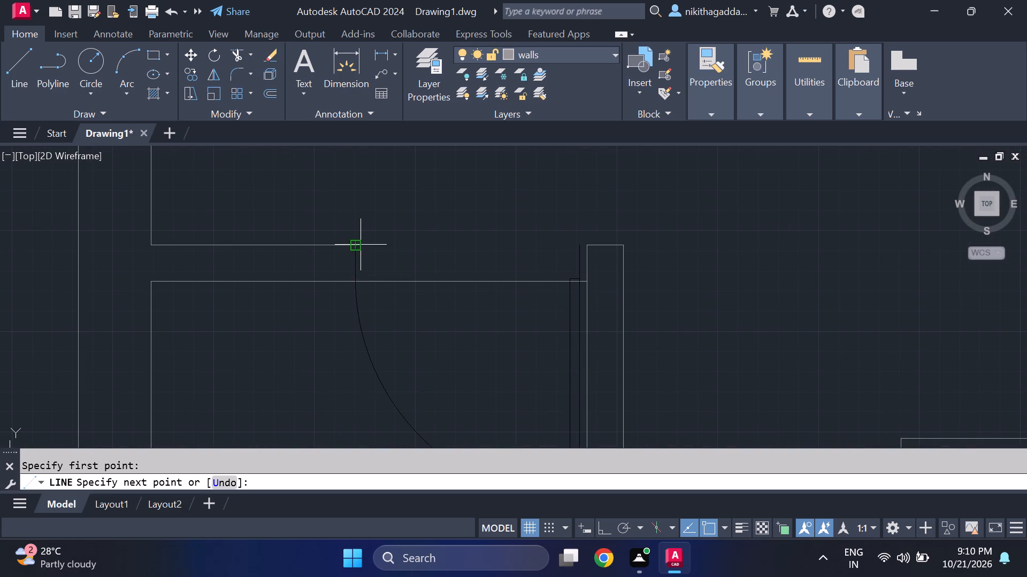
click(359, 282)
key(Escape)
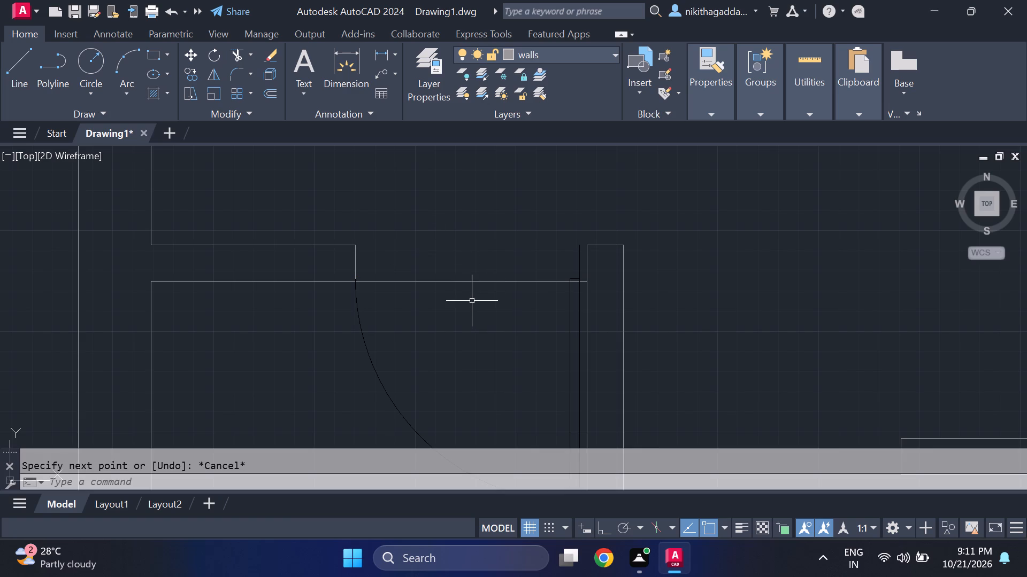
Look over the floor plan's partitions and door openings for wall edges still missing.
middle_drag(472, 301, 443, 258)
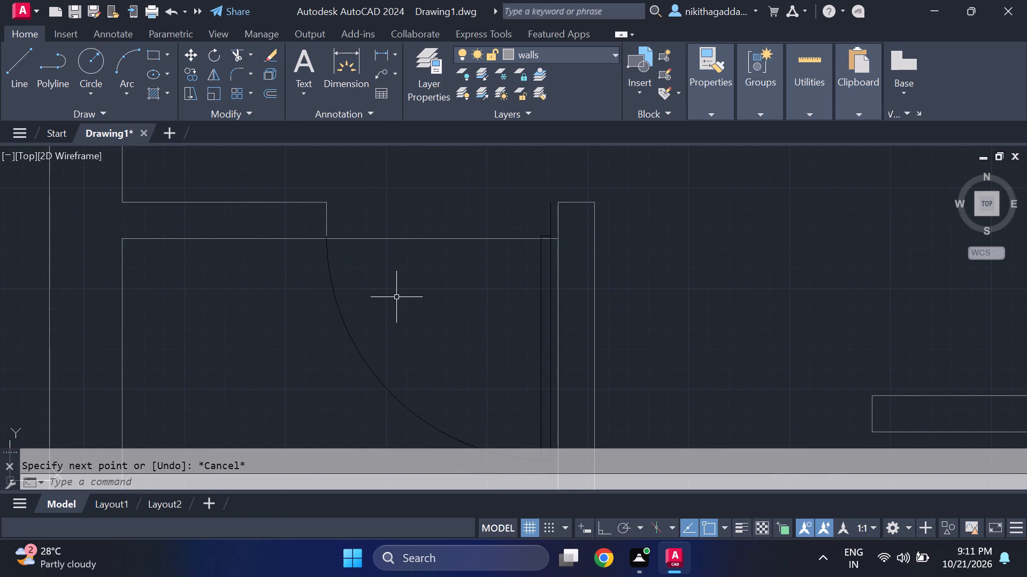
scroll(431, 278, down, 2)
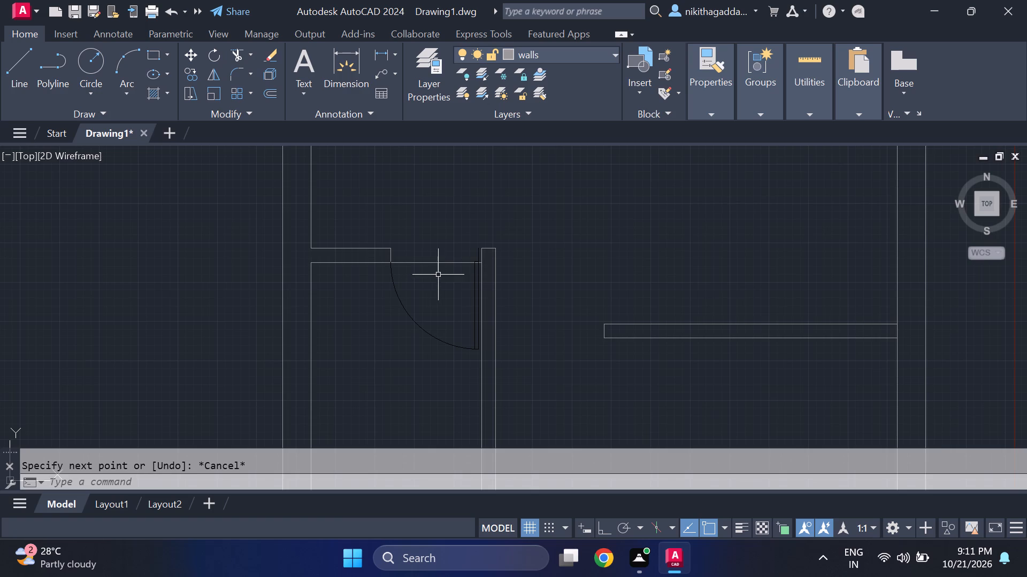
scroll(472, 233, down, 3)
middle_drag(485, 230, 483, 230)
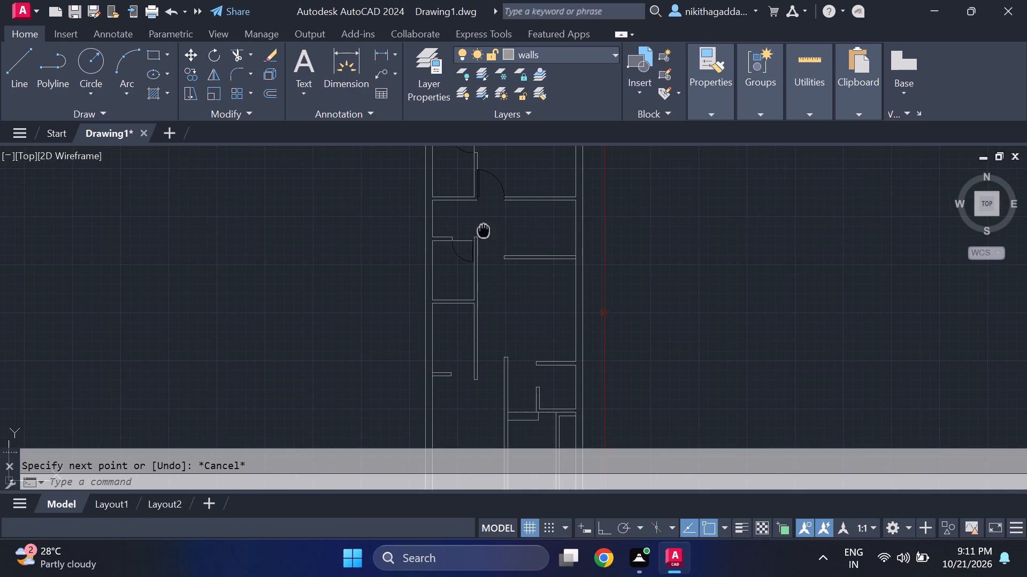
middle_drag(483, 230, 380, 220)
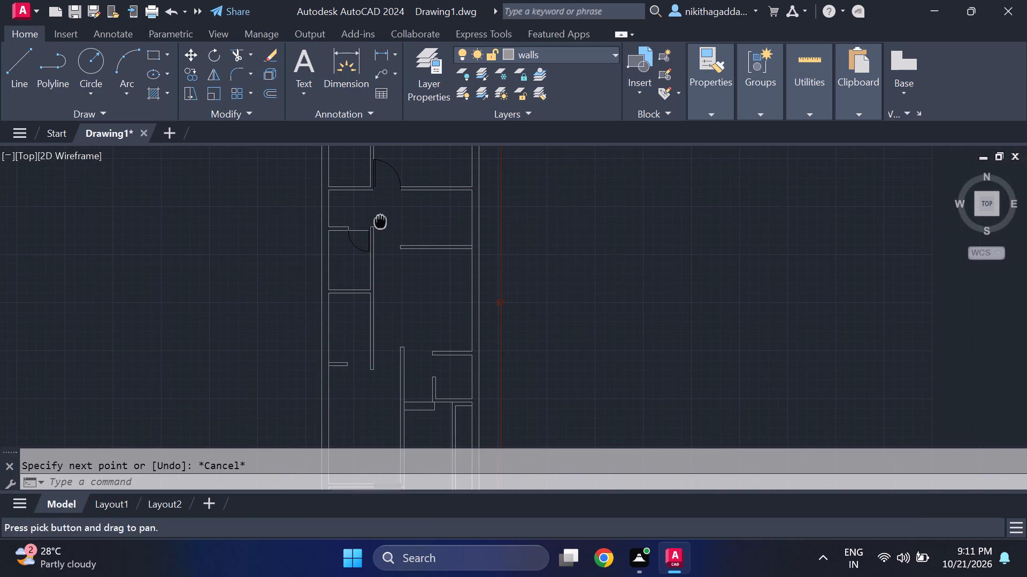
scroll(380, 221, down, 3)
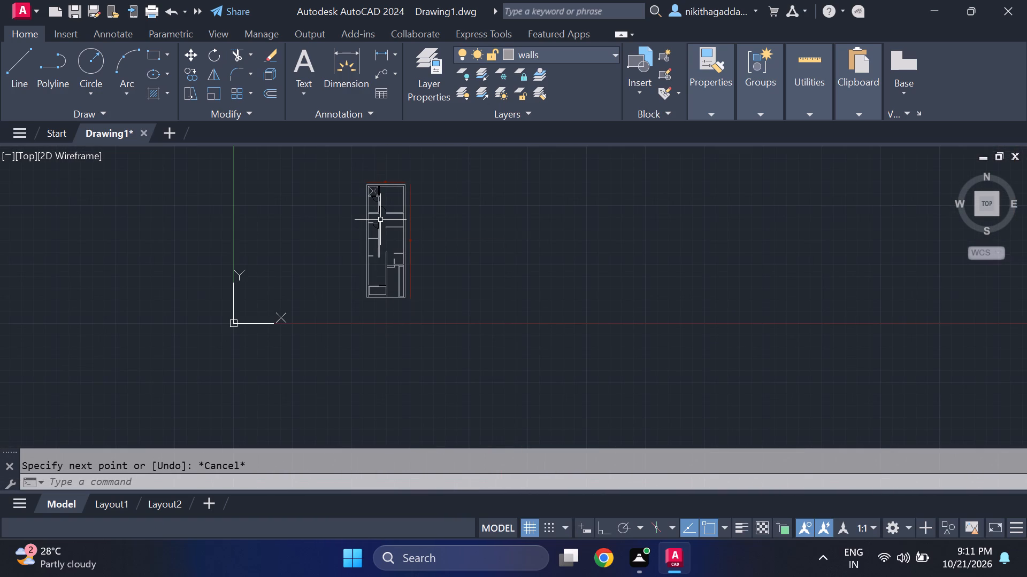
scroll(380, 220, up, 3)
middle_drag(392, 225, 505, 306)
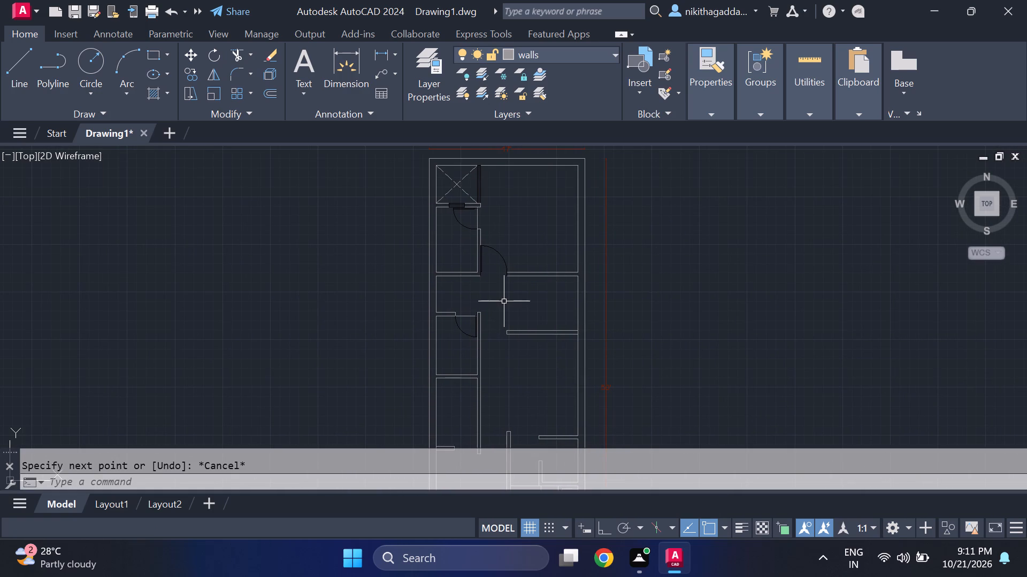
middle_drag(523, 339, 512, 316)
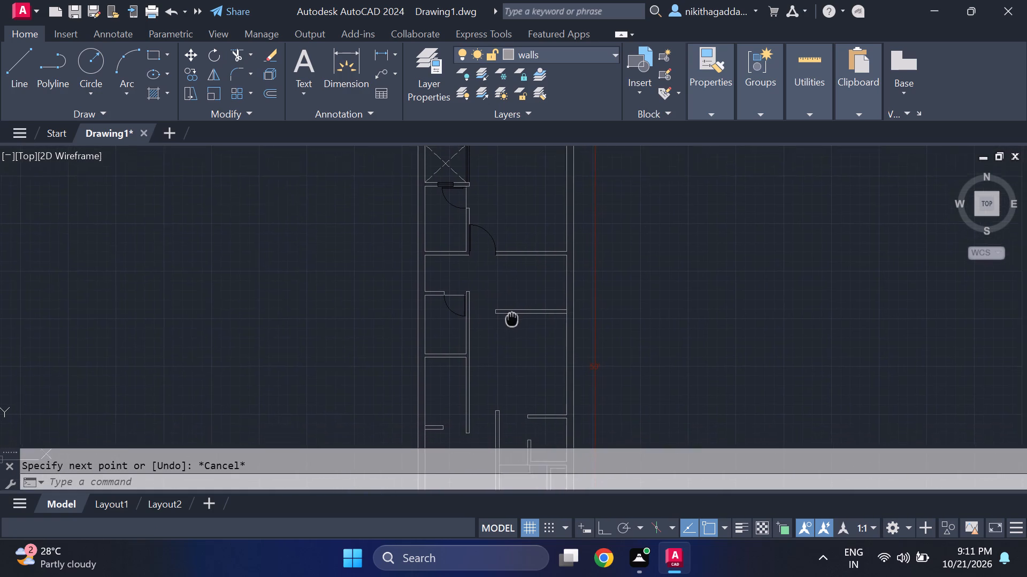
middle_drag(512, 316, 496, 292)
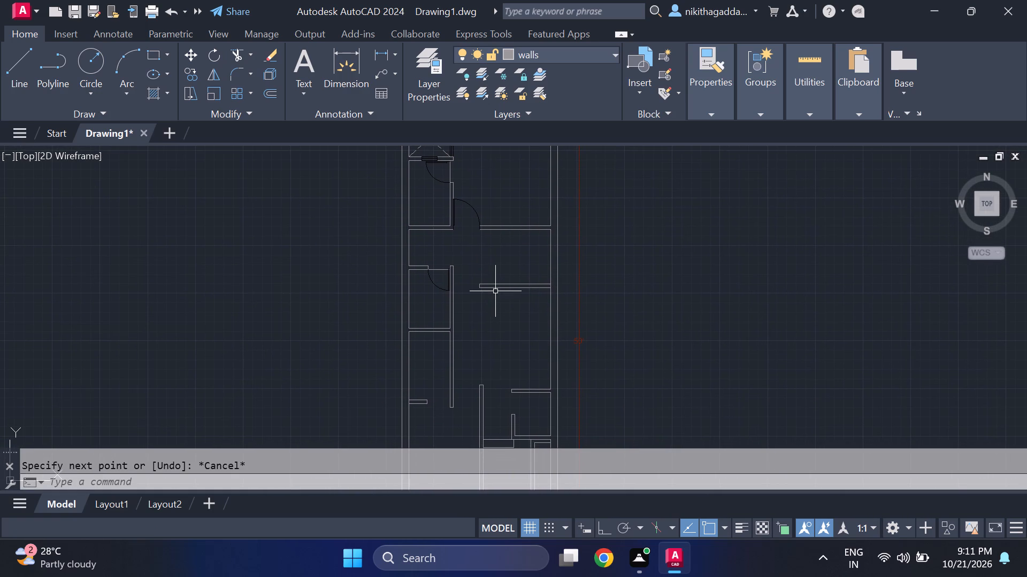
middle_drag(495, 291, 472, 277)
middle_drag(457, 264, 467, 277)
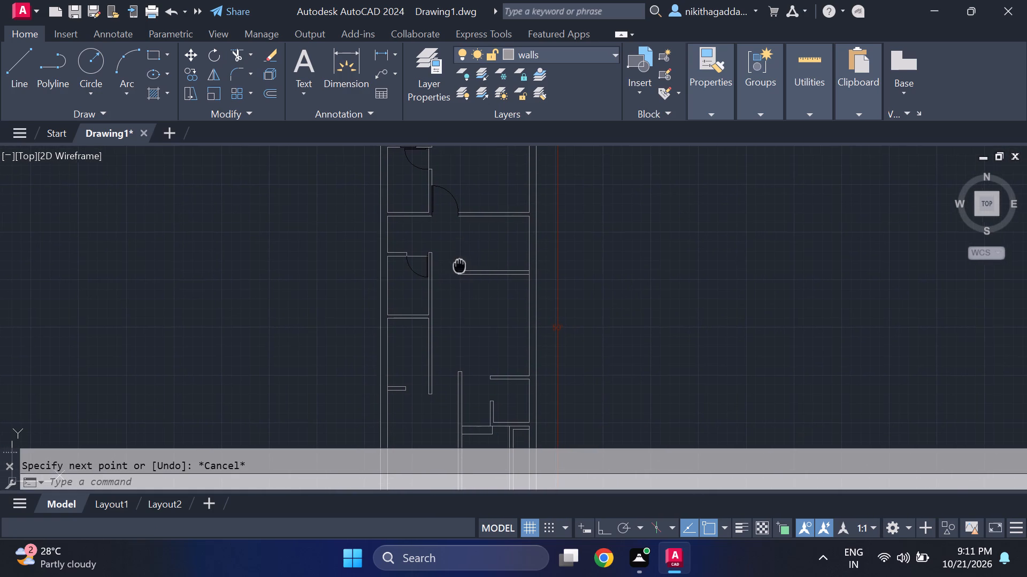
middle_drag(467, 277, 581, 332)
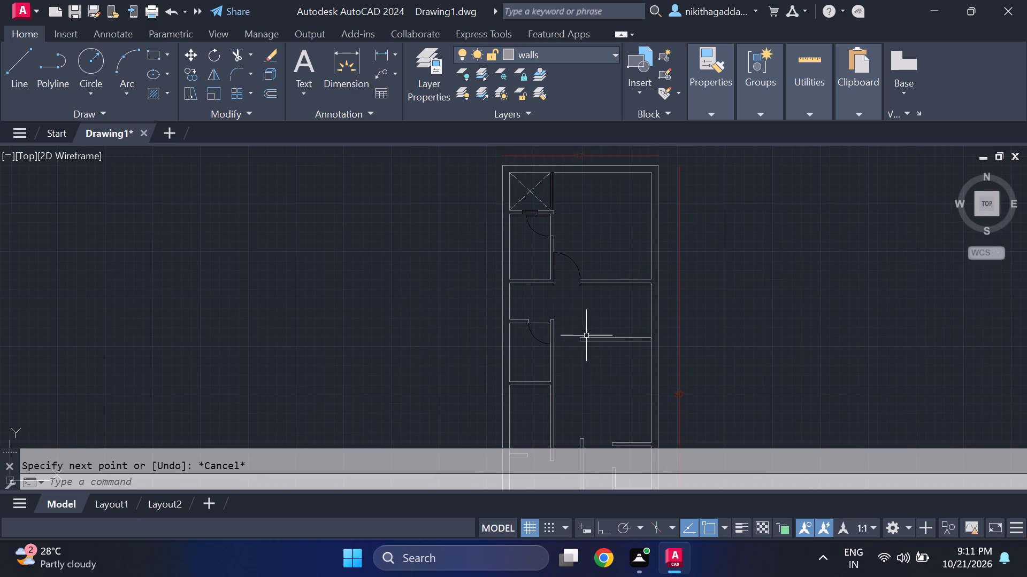
middle_drag(591, 342, 593, 353)
scroll(595, 260, up, 3)
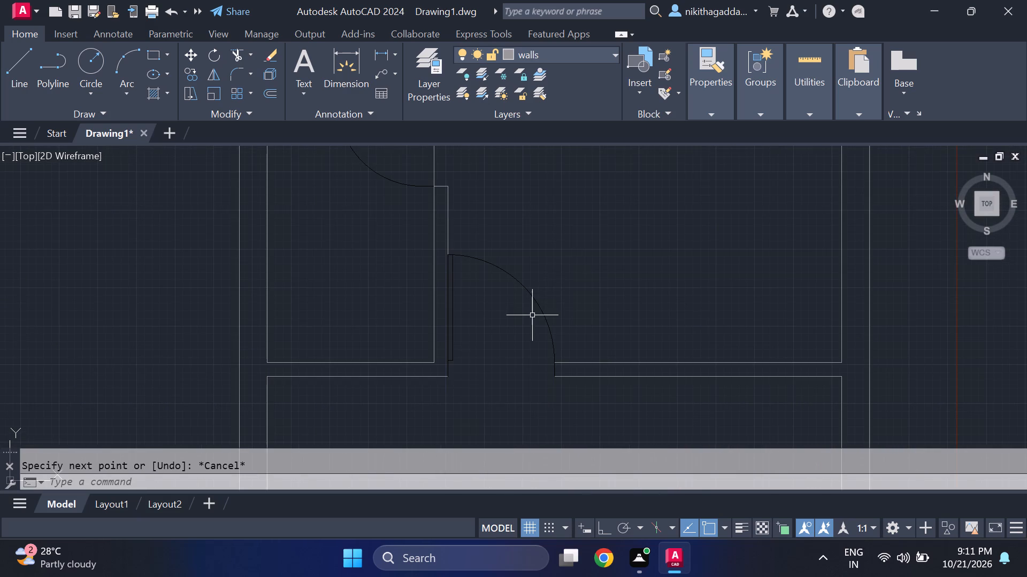
middle_drag(533, 315, 553, 297)
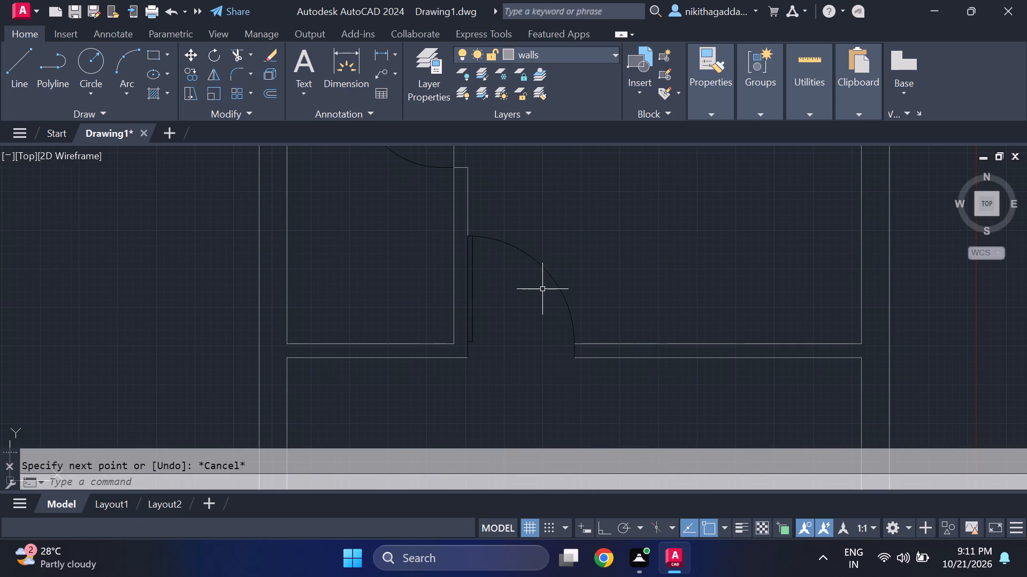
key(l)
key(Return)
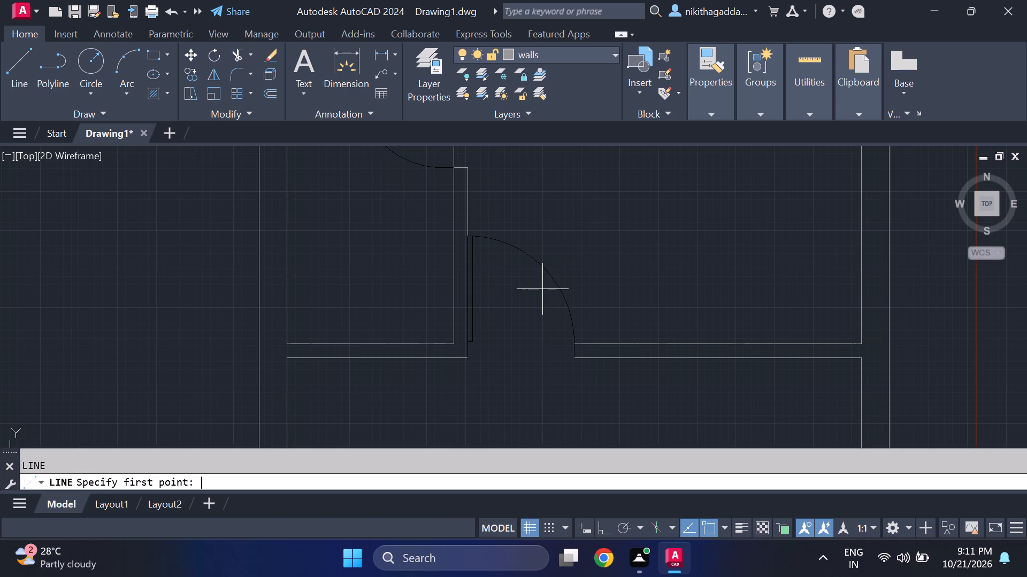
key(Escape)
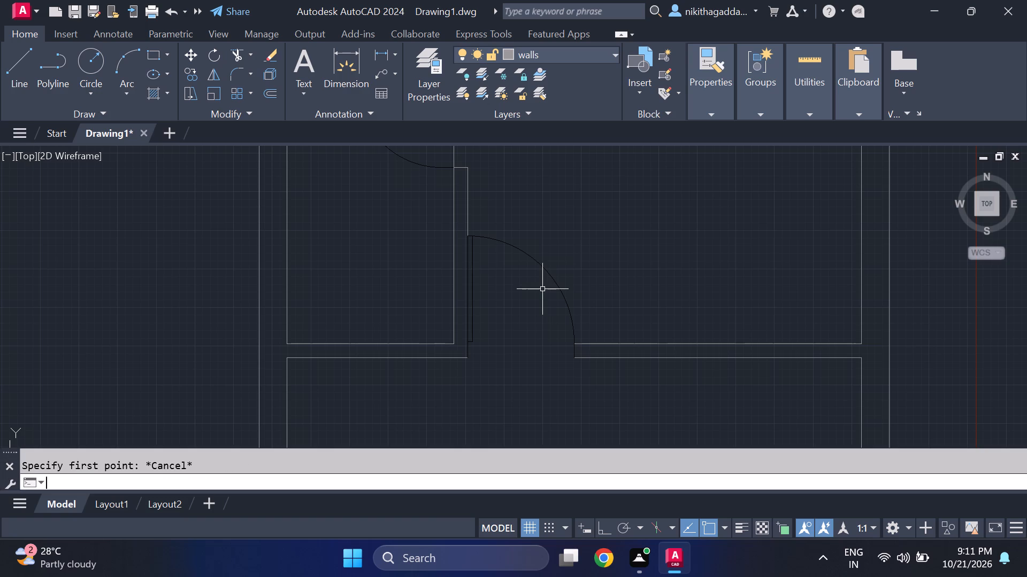
Draw a wall line along the large door's leaf, from the vertical partition's outer face down to the lower wall line's end.
key(l)
key(Return)
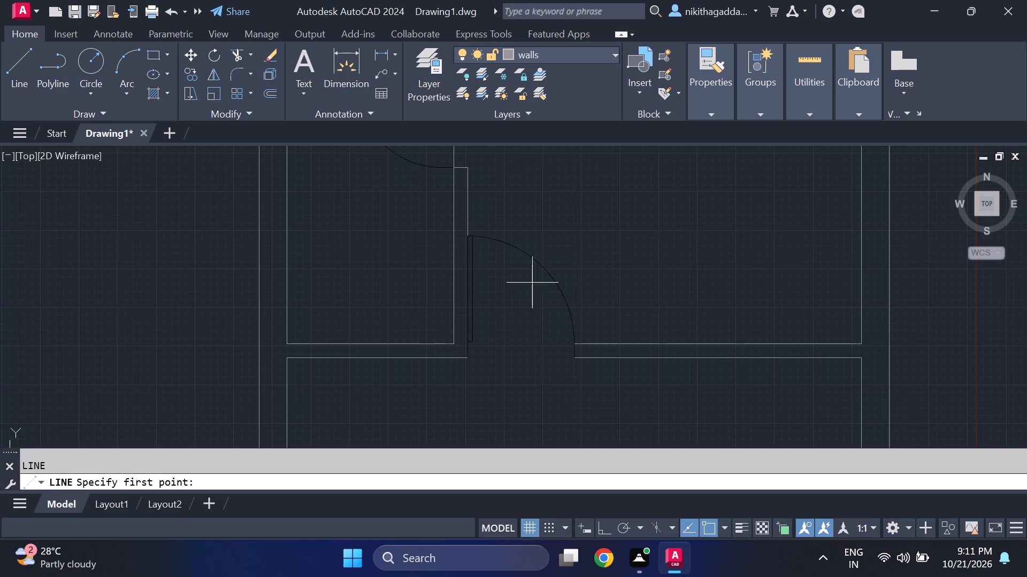
click(465, 239)
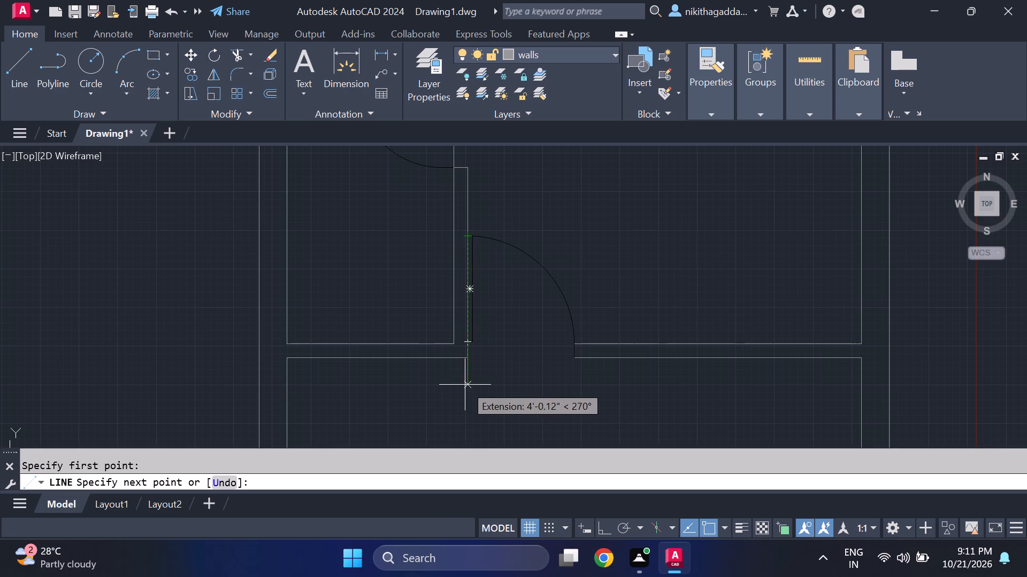
click(467, 356)
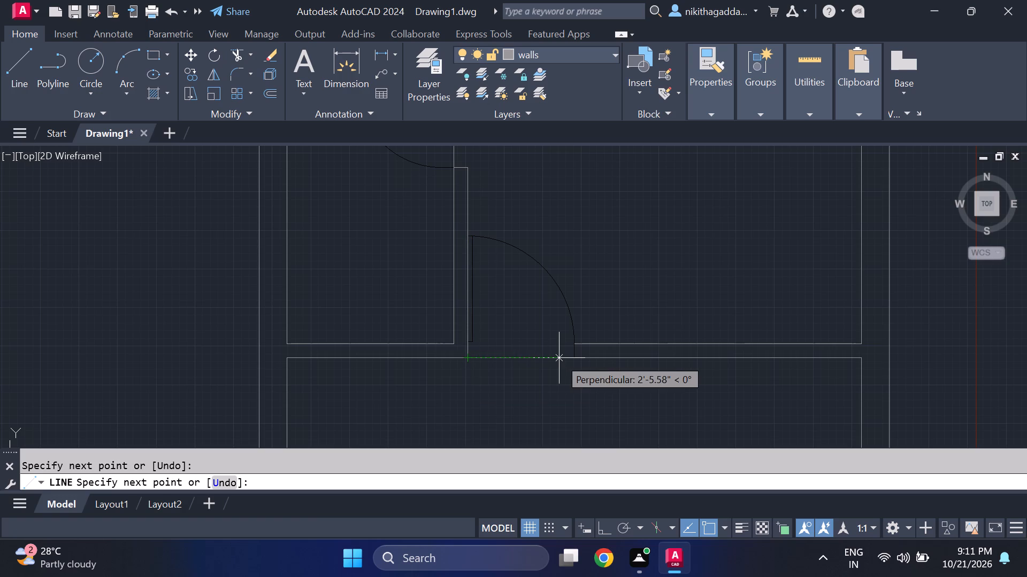
key(Escape)
Check the wall ends and door openings from the dashed-cross room down to the lower small door.
scroll(559, 358, down, 4)
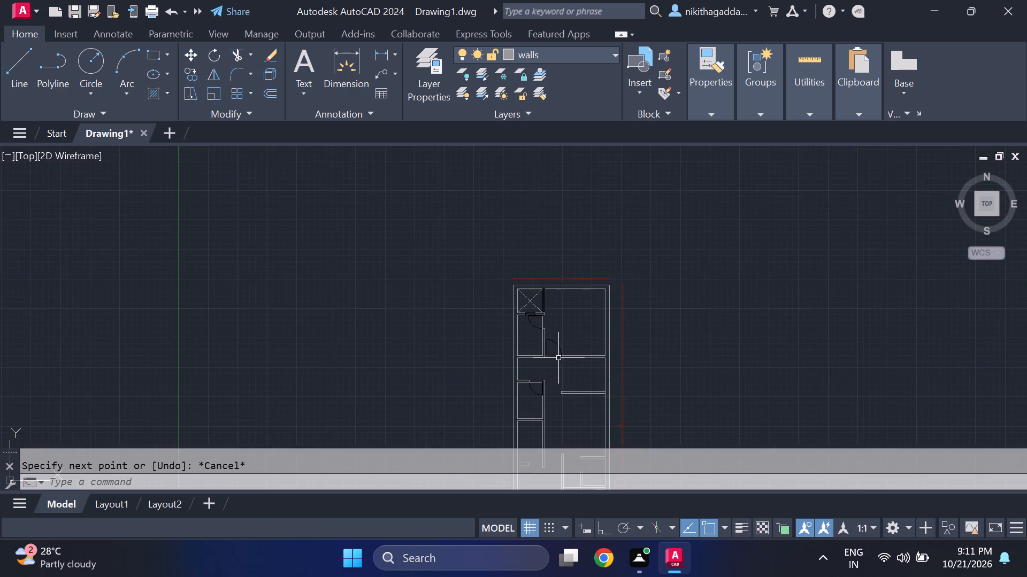
scroll(547, 341, up, 2)
scroll(549, 284, up, 3)
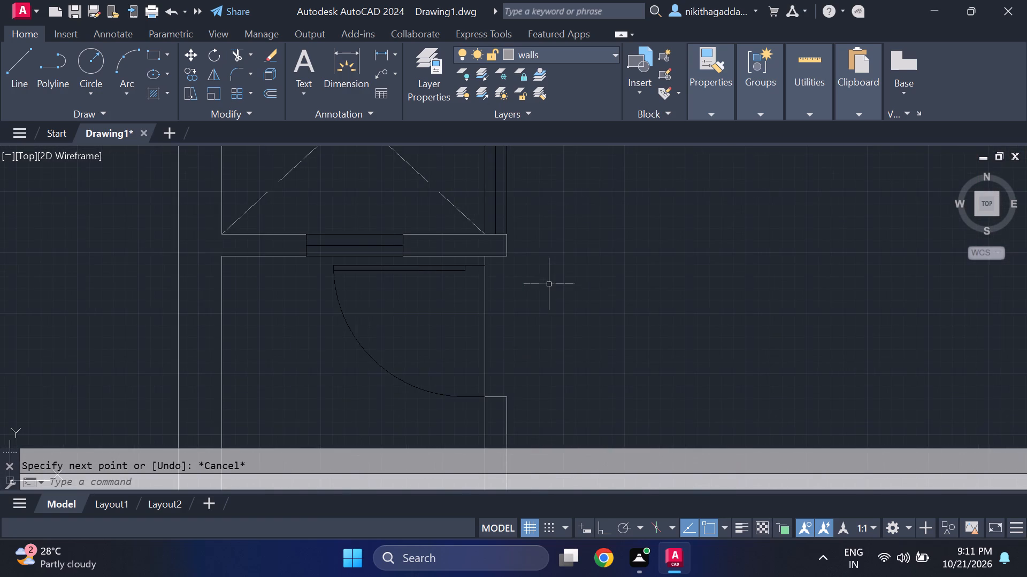
scroll(549, 284, down, 3)
middle_drag(571, 376, 523, 218)
scroll(478, 280, up, 1)
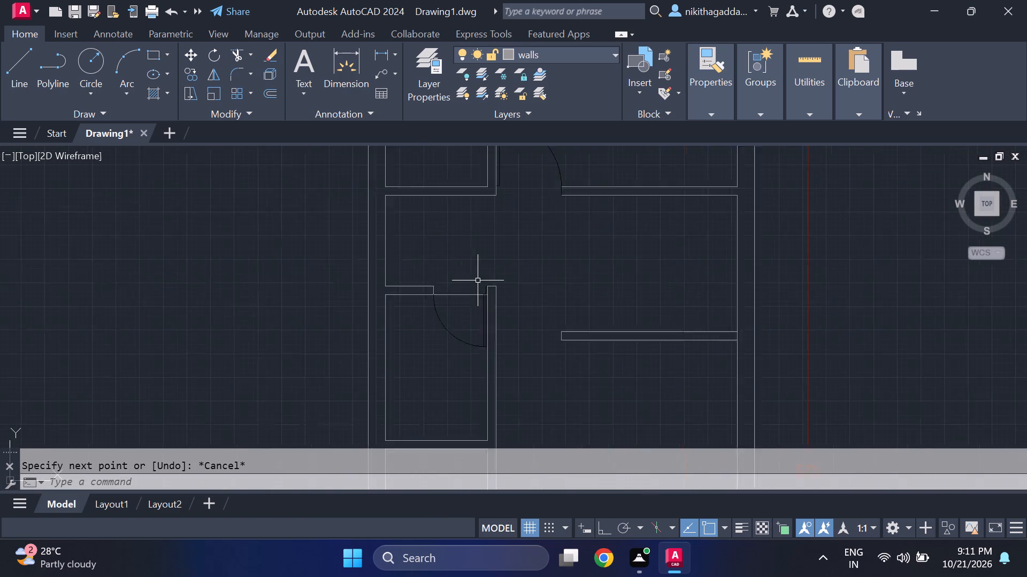
scroll(478, 280, up, 1)
middle_drag(509, 298, 513, 309)
scroll(512, 308, down, 3)
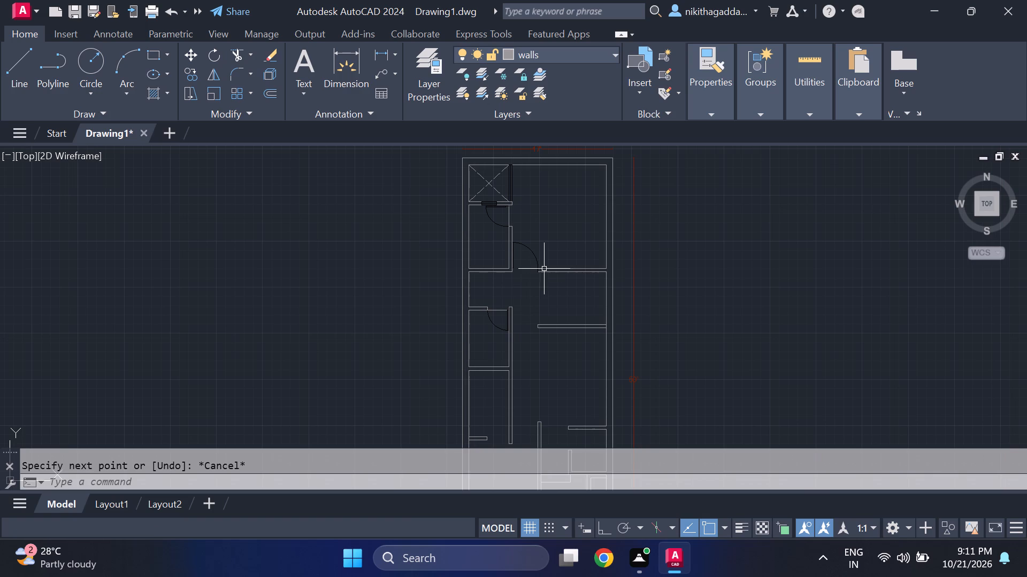
middle_drag(551, 277, 553, 324)
scroll(553, 312, down, 1)
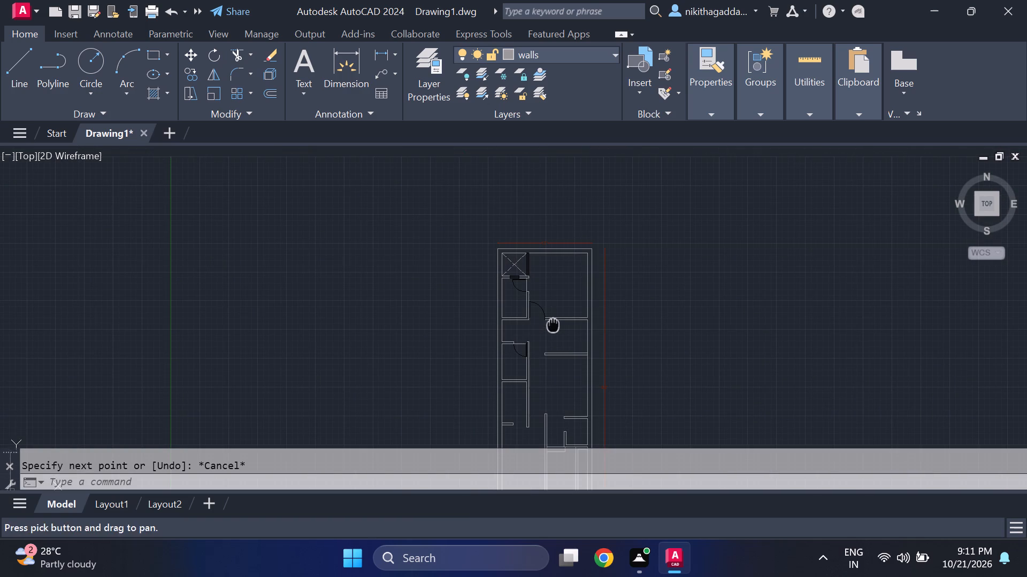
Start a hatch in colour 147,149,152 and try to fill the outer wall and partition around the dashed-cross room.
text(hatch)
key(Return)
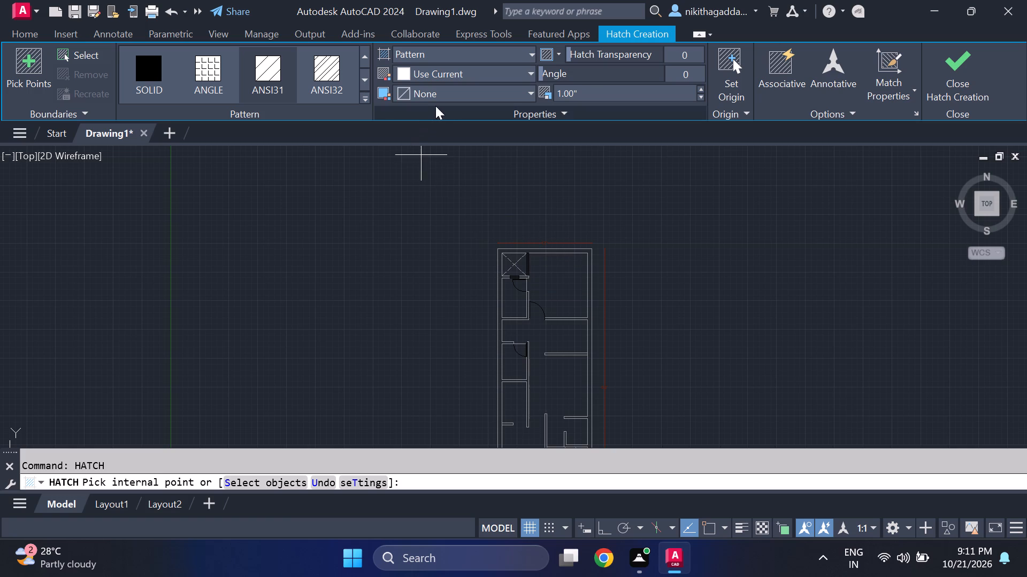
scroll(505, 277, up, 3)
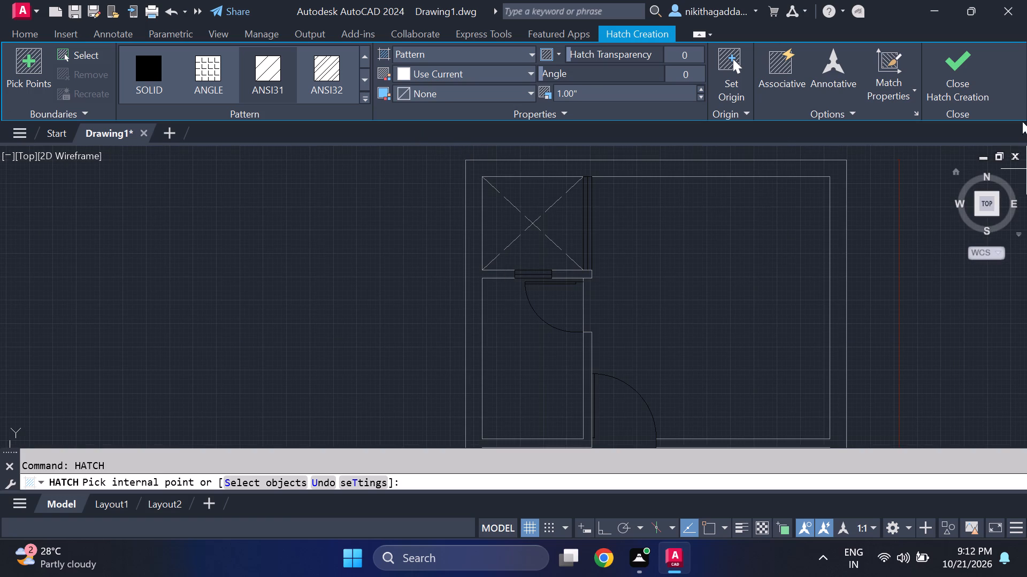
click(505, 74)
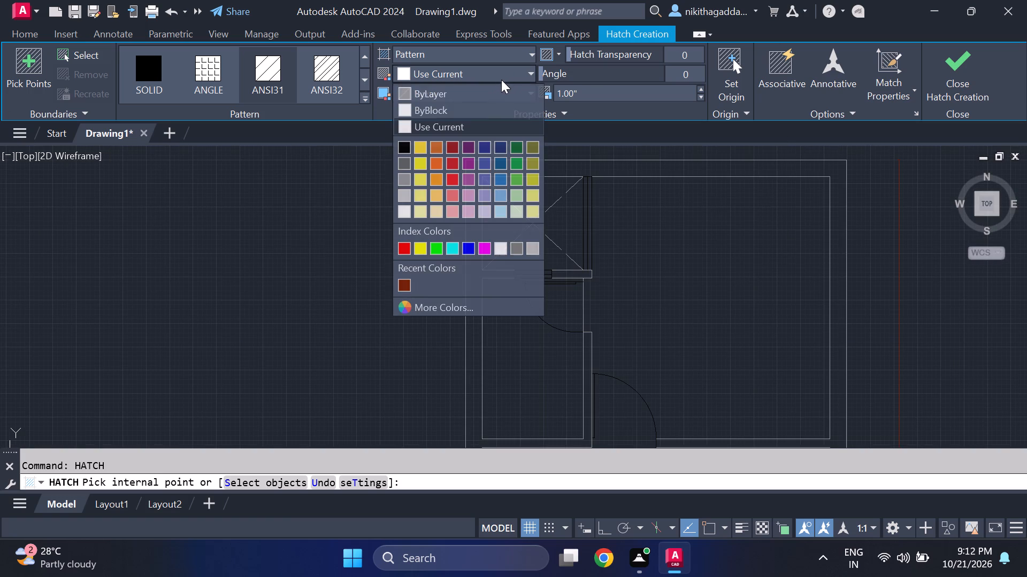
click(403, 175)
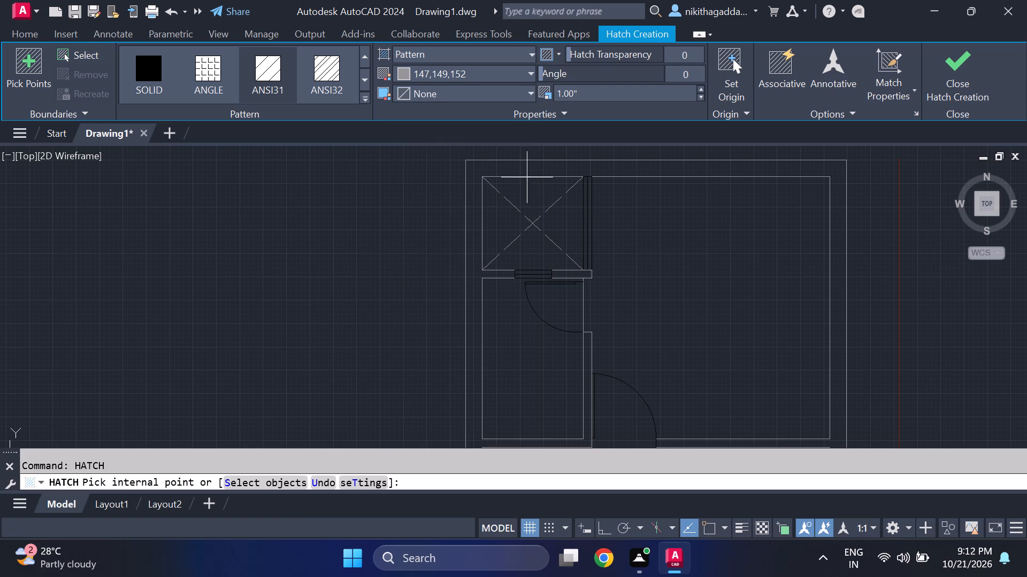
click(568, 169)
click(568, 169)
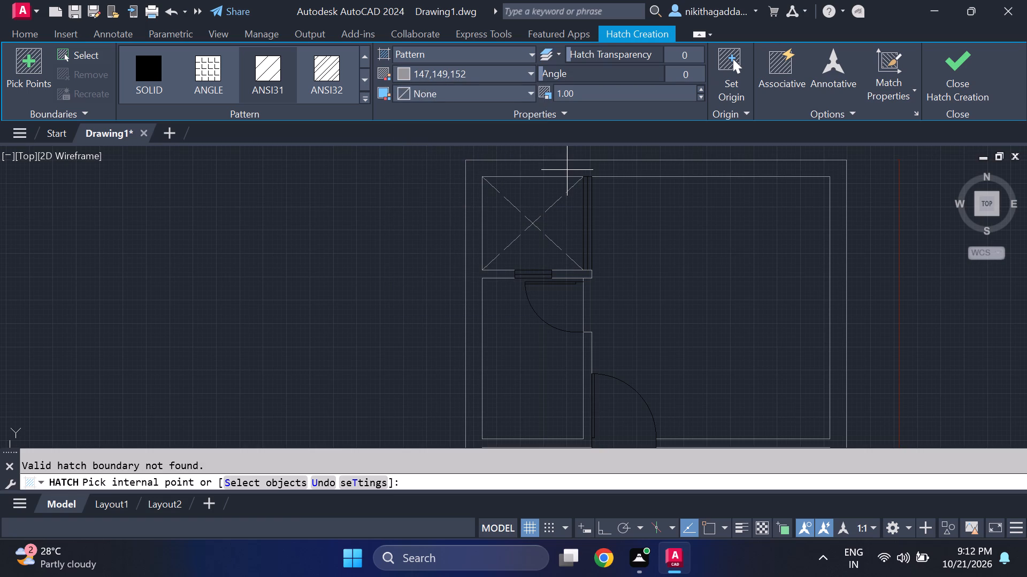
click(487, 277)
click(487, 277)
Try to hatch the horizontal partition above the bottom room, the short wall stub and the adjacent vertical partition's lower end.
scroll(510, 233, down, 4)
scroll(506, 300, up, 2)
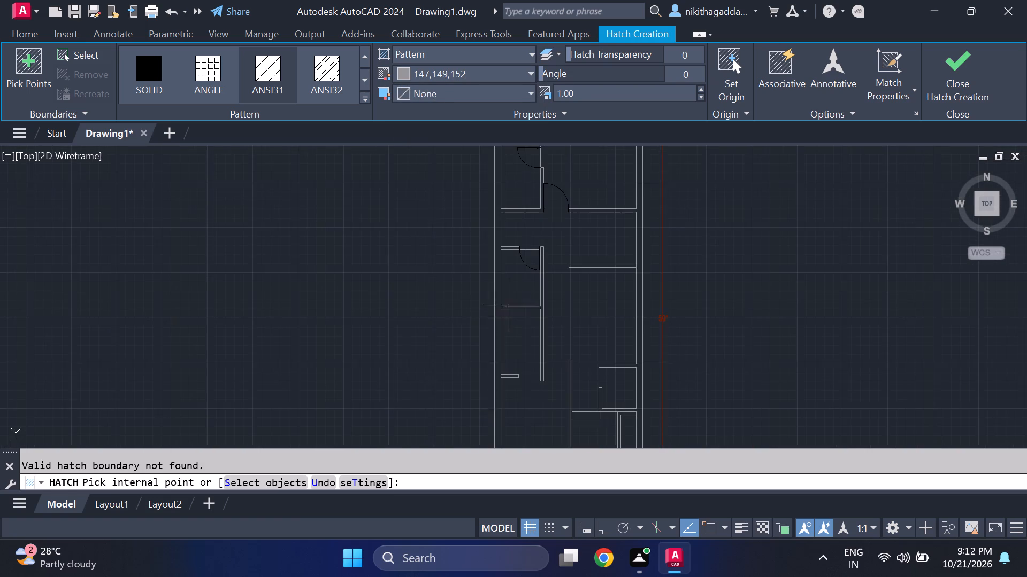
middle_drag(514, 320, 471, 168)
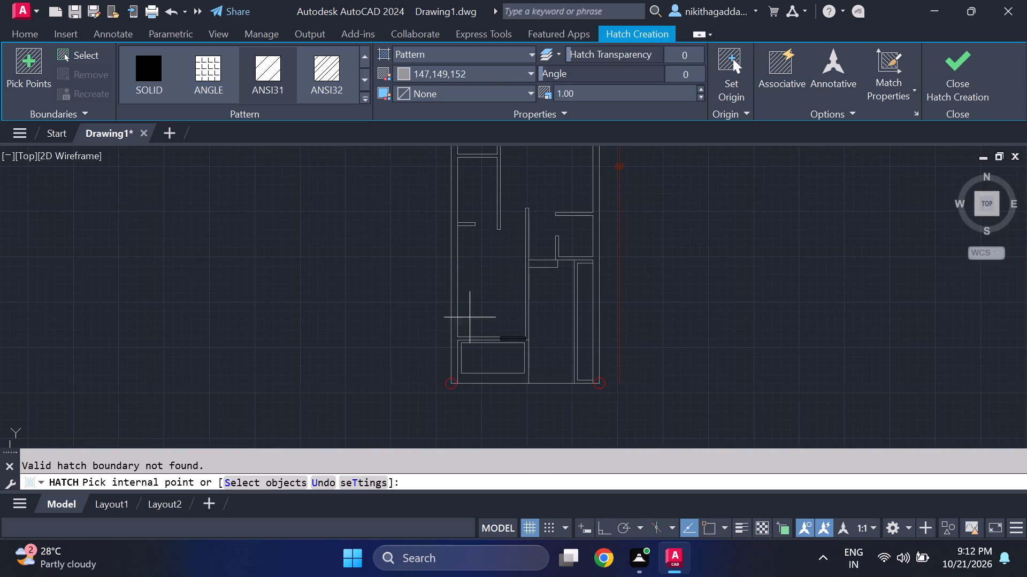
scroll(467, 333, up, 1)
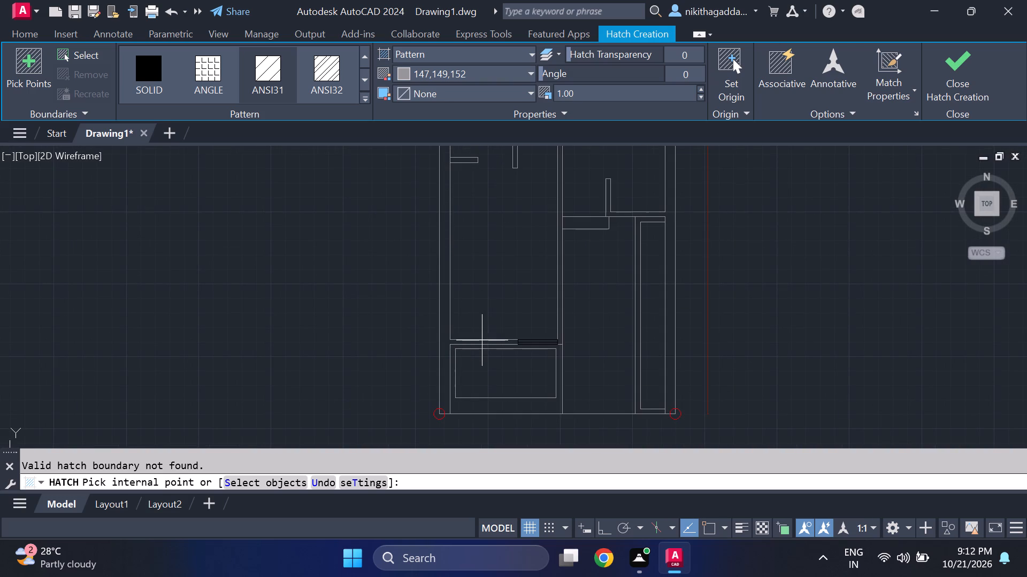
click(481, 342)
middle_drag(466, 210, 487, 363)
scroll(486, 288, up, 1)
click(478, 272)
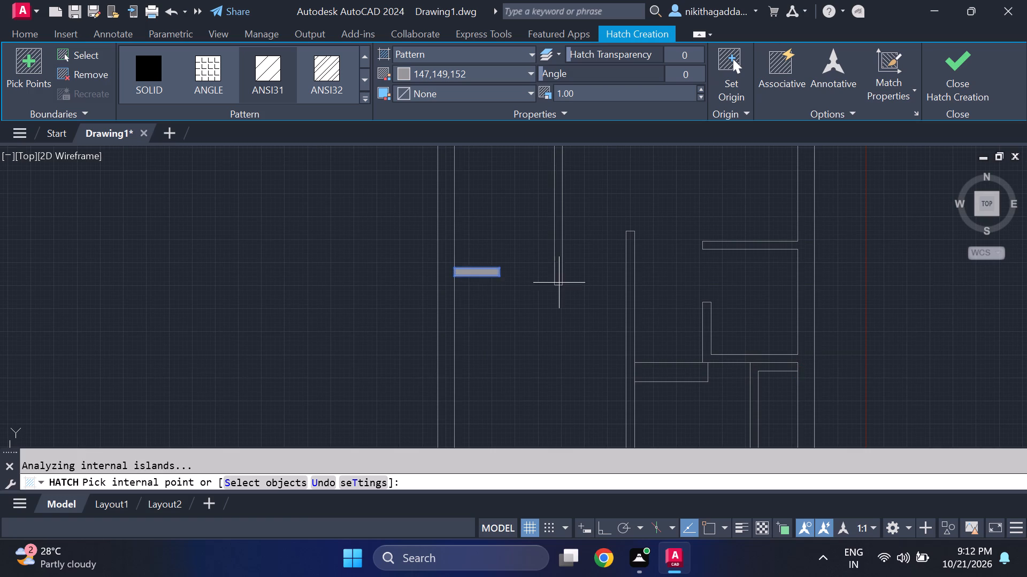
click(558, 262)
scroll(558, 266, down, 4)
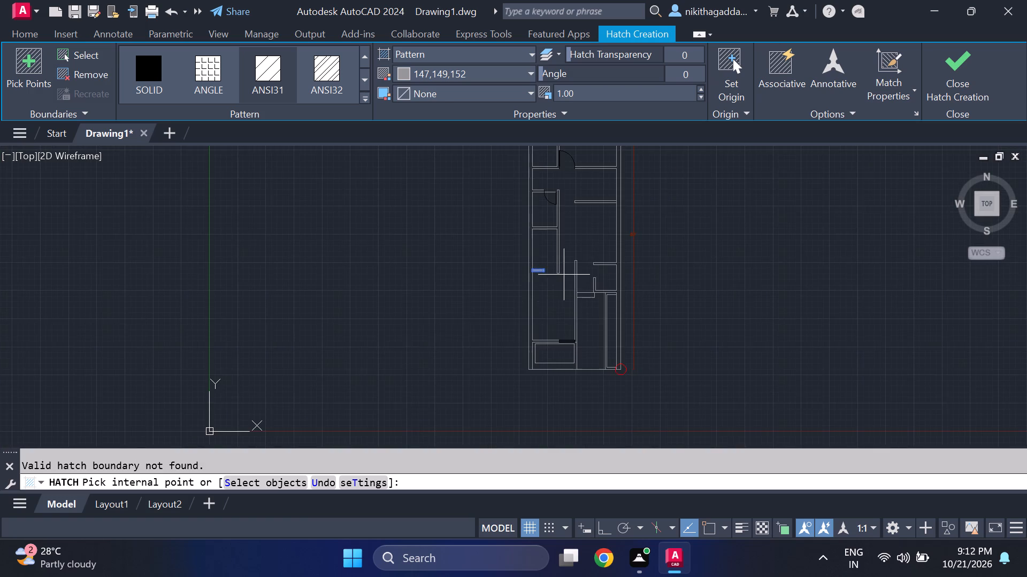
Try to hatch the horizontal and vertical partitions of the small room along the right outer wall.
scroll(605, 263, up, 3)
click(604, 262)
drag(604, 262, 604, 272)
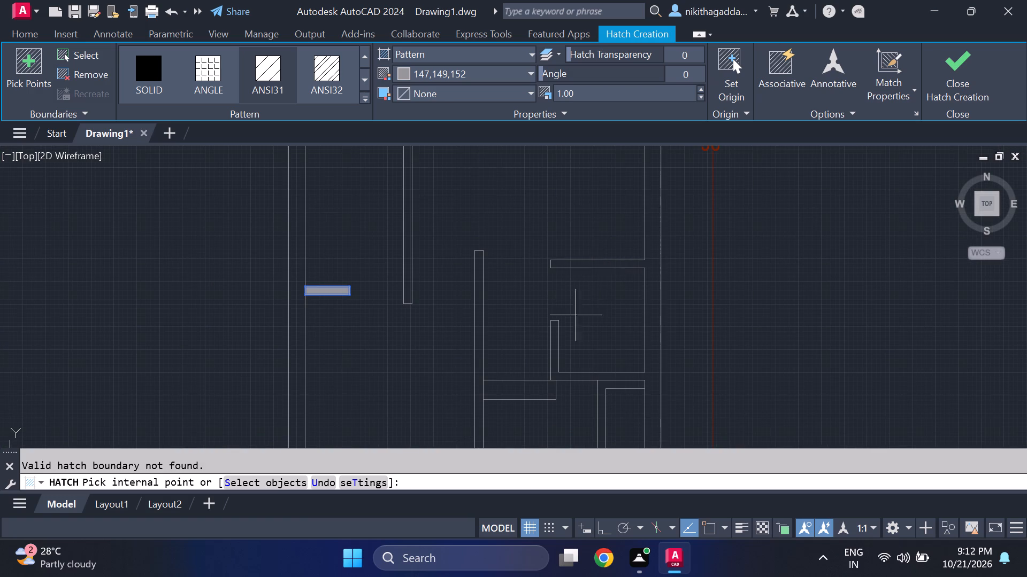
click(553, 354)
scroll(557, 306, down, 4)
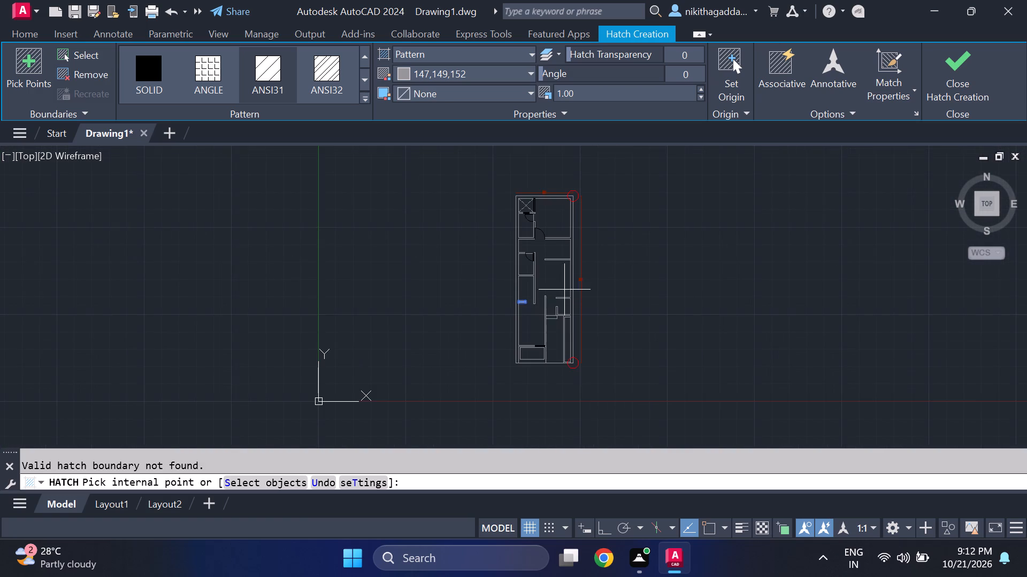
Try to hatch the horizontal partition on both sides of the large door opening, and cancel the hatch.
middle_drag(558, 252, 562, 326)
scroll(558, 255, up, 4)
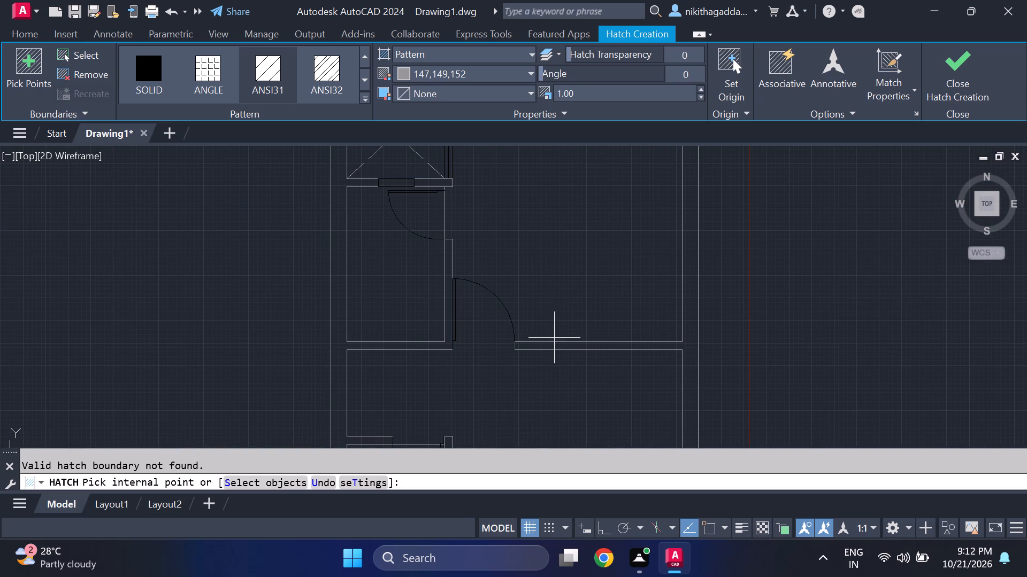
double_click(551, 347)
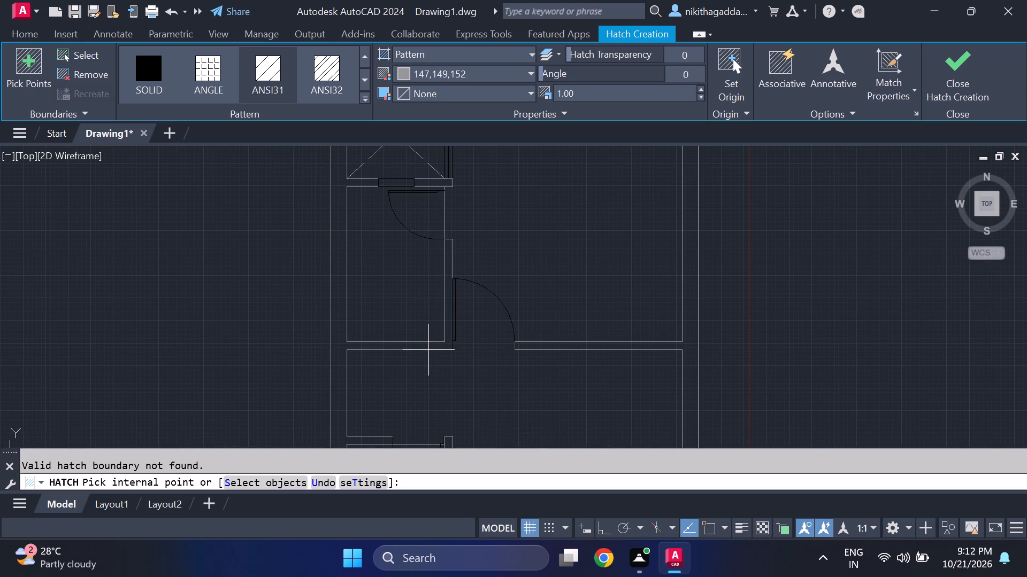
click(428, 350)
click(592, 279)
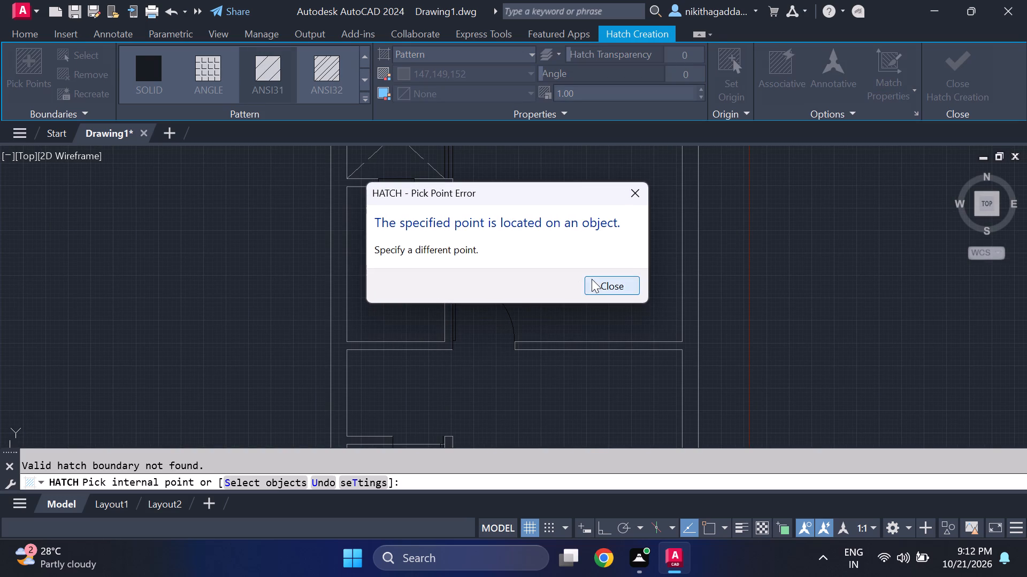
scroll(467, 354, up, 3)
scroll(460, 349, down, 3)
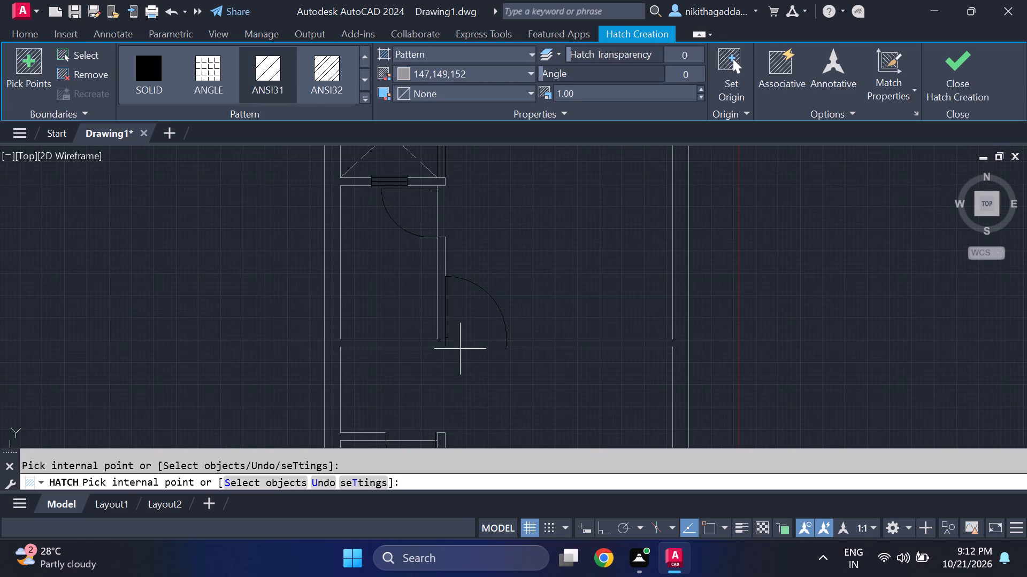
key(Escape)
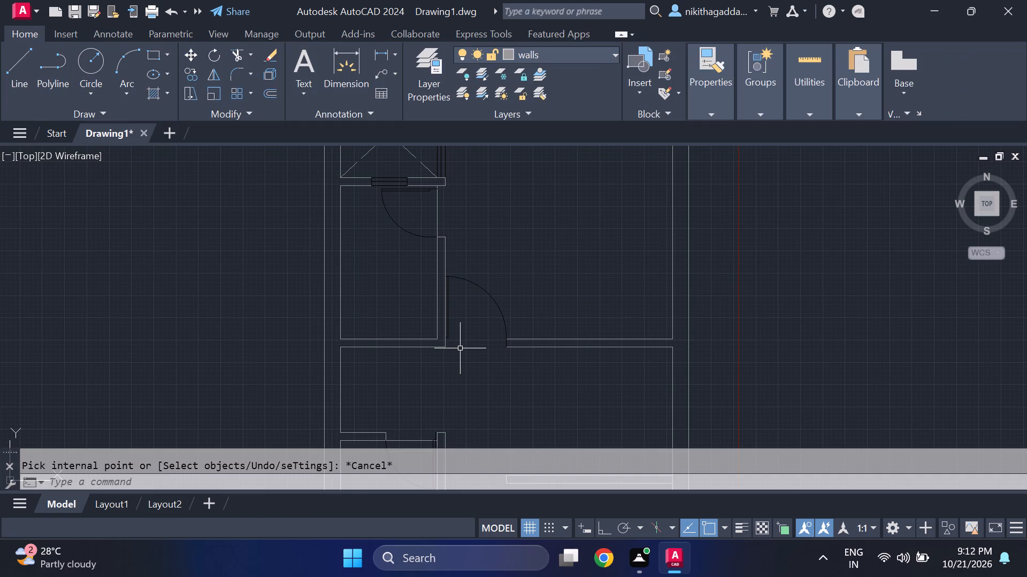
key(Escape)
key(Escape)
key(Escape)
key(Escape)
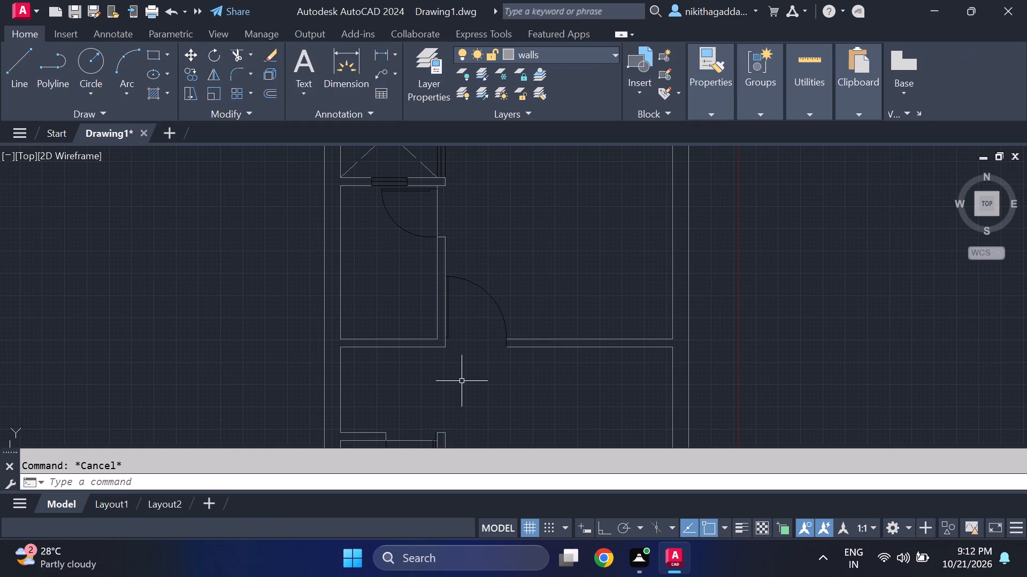
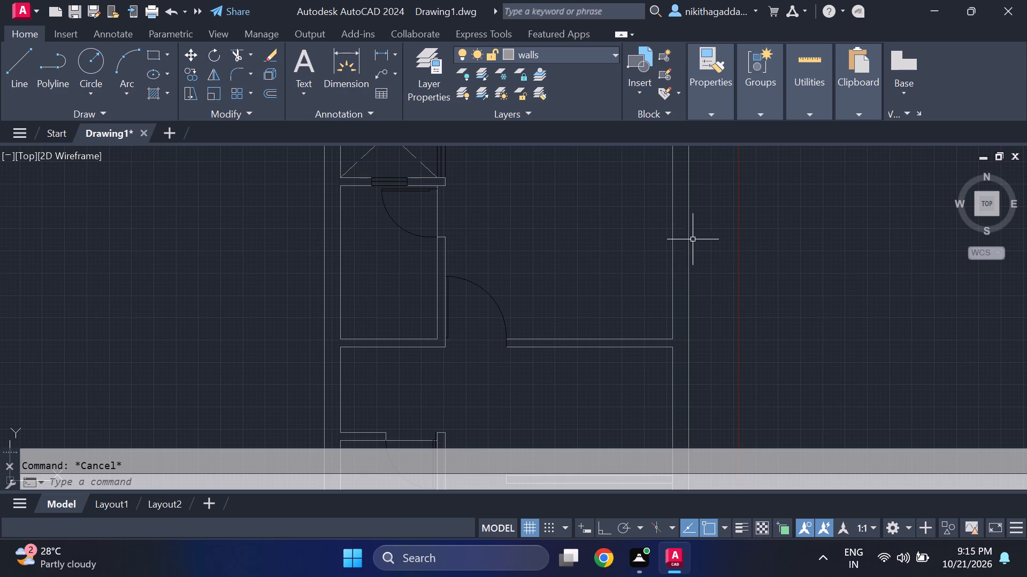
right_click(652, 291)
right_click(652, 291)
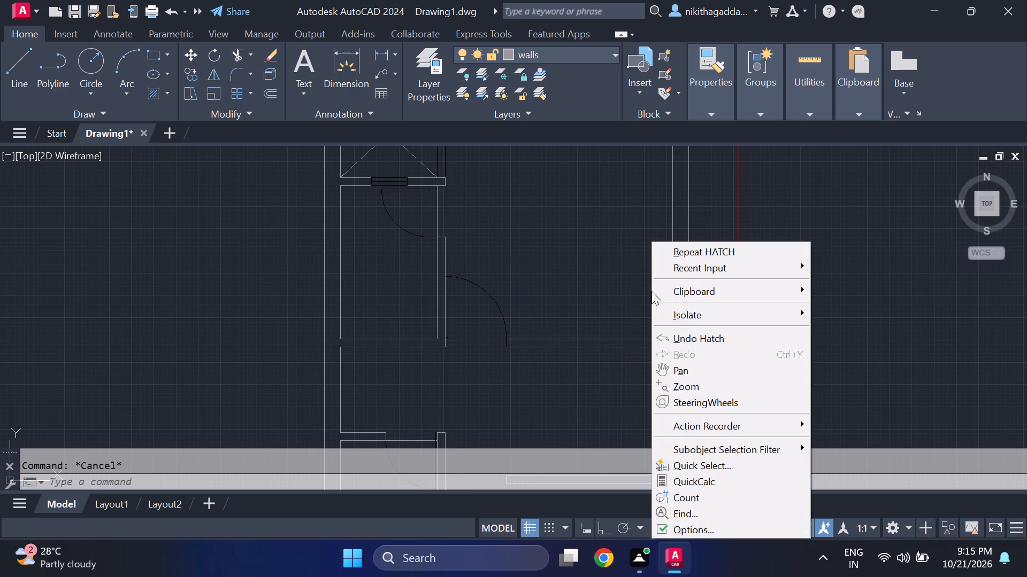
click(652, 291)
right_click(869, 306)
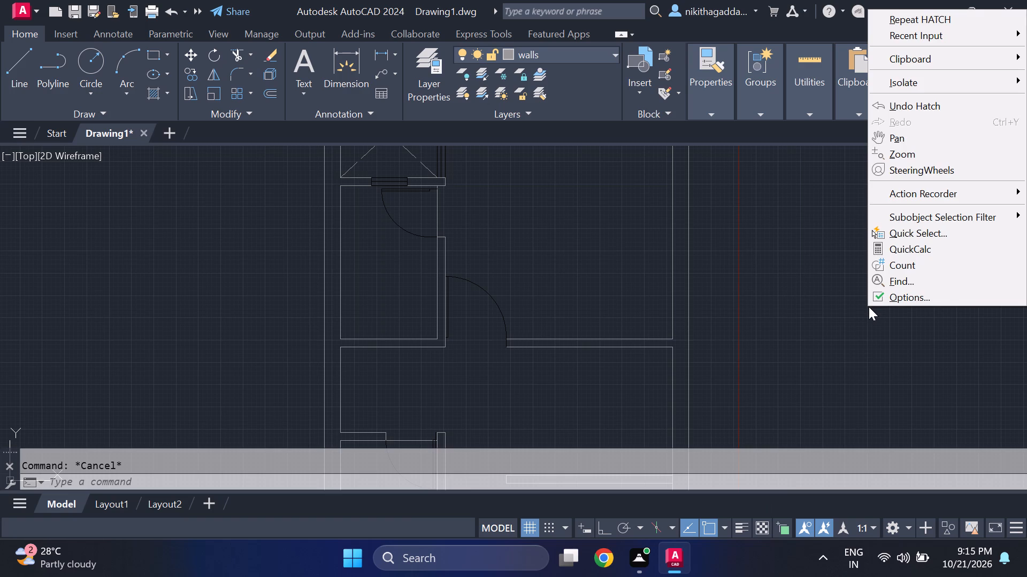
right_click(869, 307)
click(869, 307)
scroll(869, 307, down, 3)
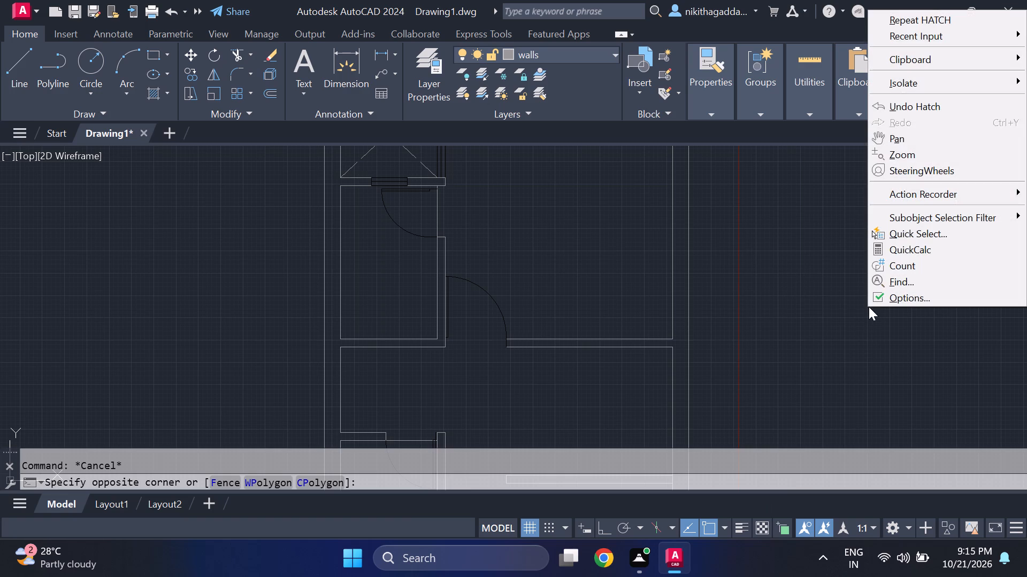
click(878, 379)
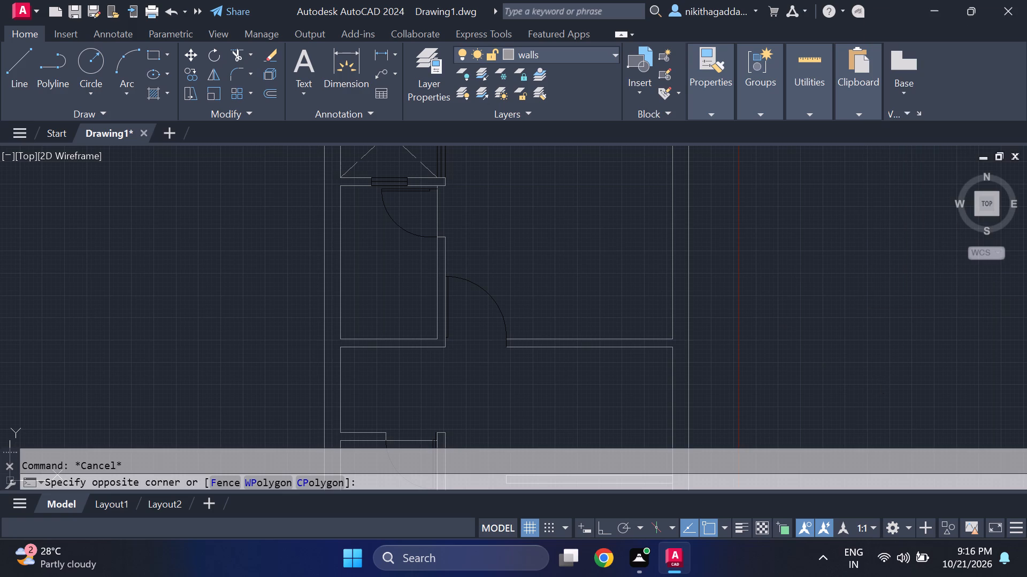
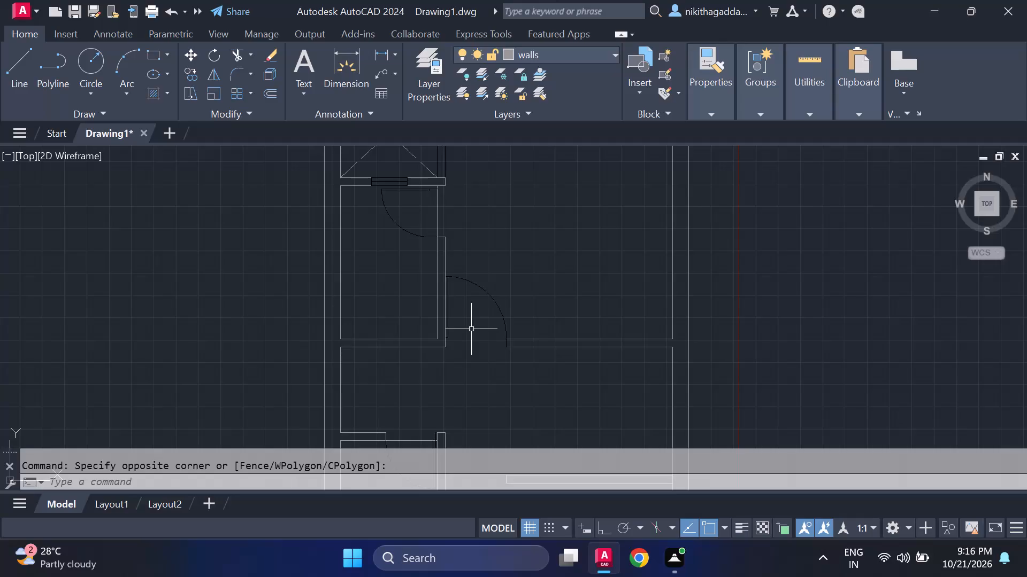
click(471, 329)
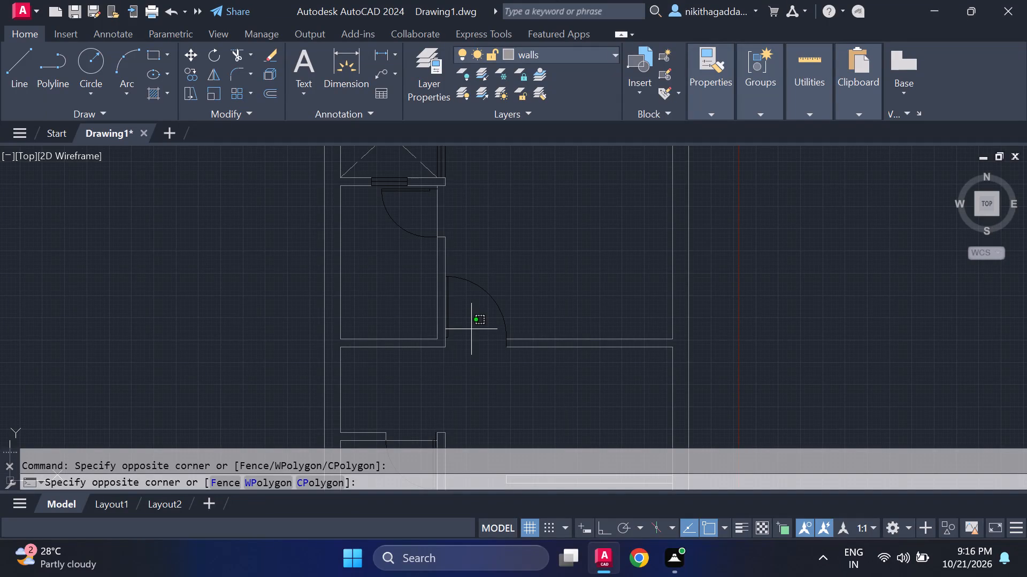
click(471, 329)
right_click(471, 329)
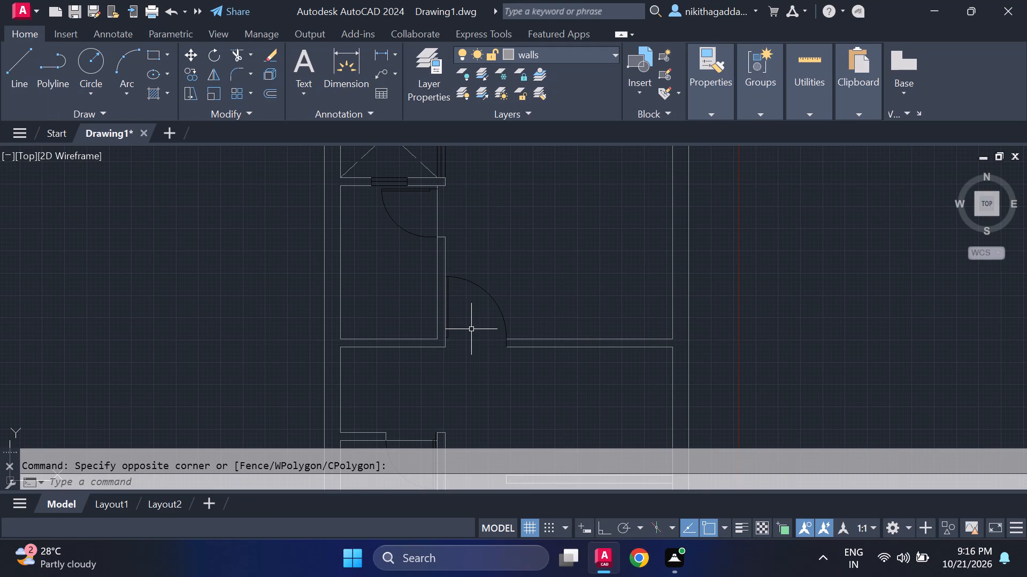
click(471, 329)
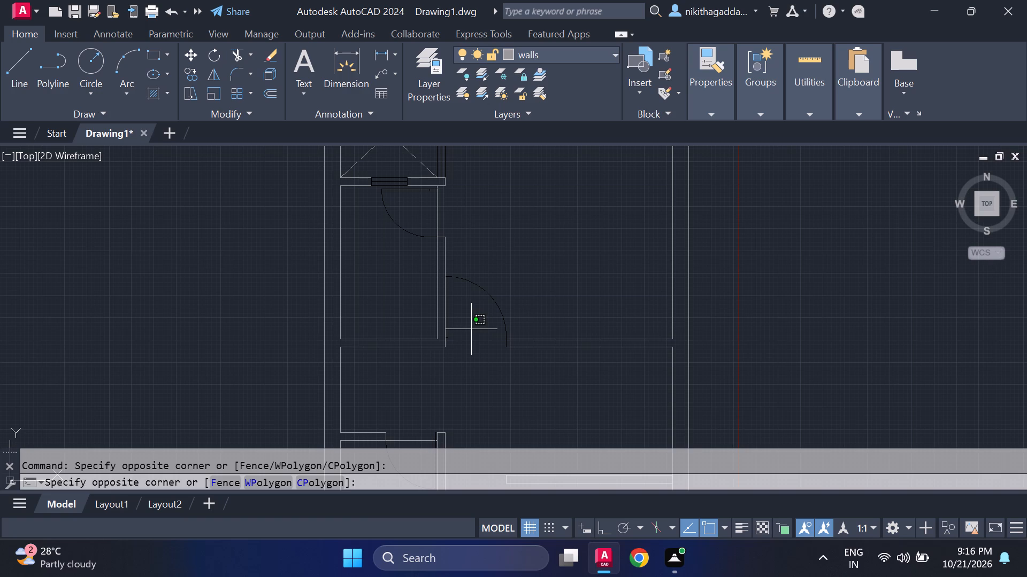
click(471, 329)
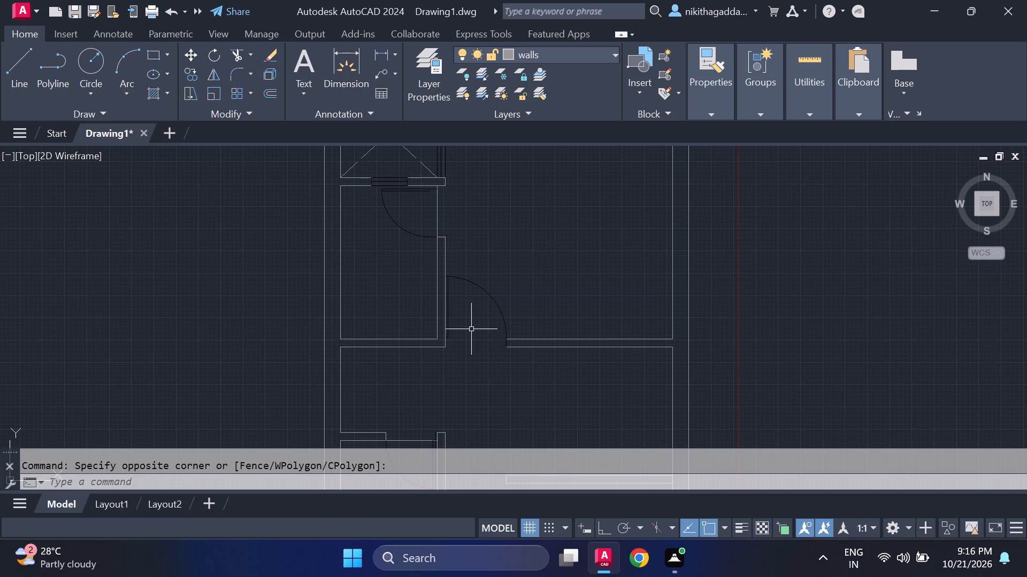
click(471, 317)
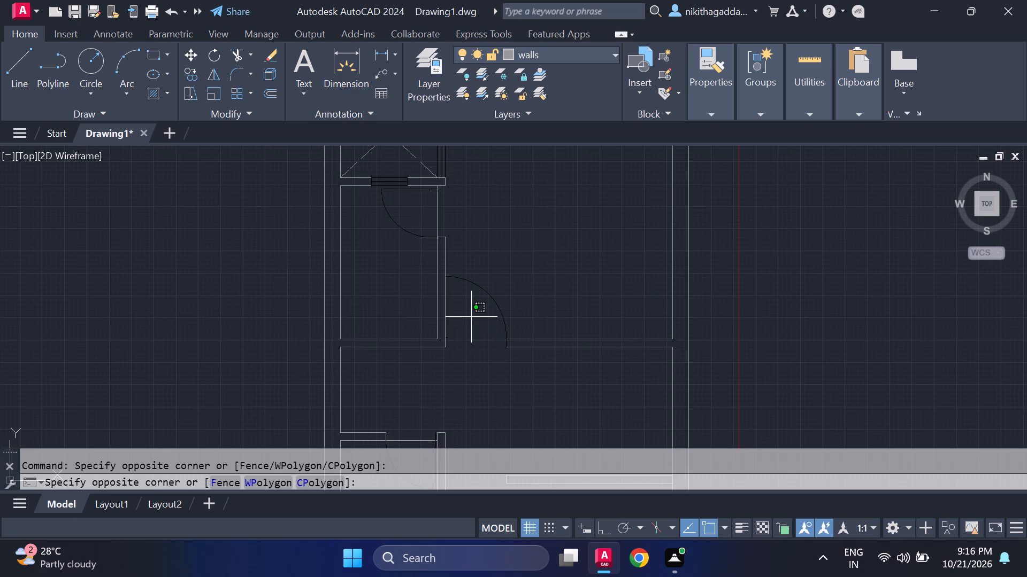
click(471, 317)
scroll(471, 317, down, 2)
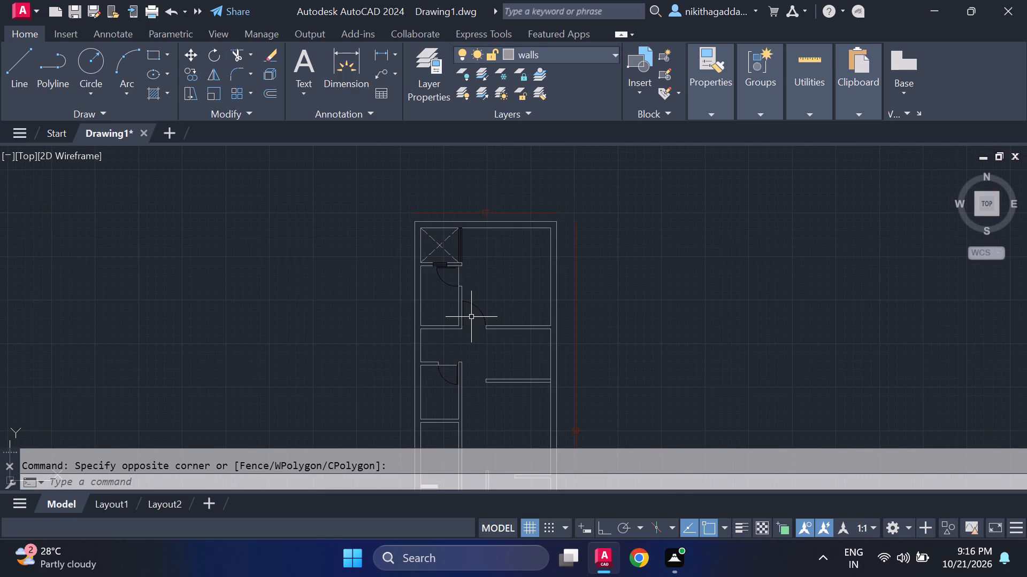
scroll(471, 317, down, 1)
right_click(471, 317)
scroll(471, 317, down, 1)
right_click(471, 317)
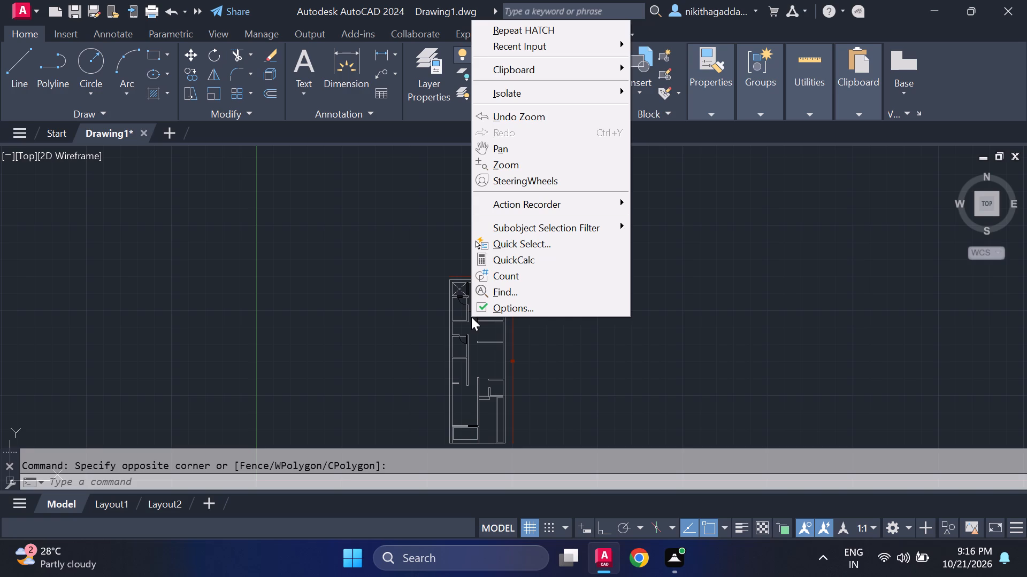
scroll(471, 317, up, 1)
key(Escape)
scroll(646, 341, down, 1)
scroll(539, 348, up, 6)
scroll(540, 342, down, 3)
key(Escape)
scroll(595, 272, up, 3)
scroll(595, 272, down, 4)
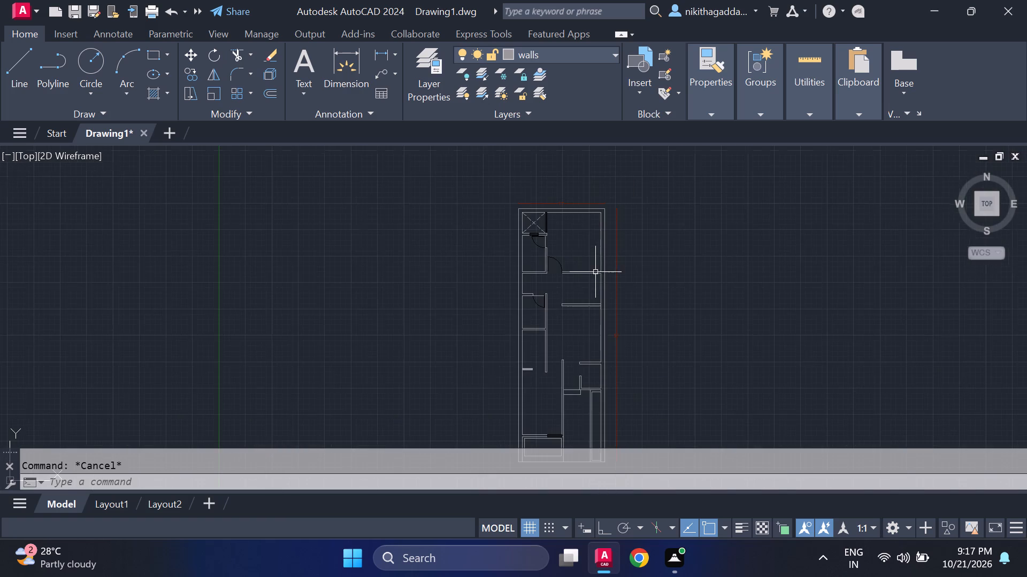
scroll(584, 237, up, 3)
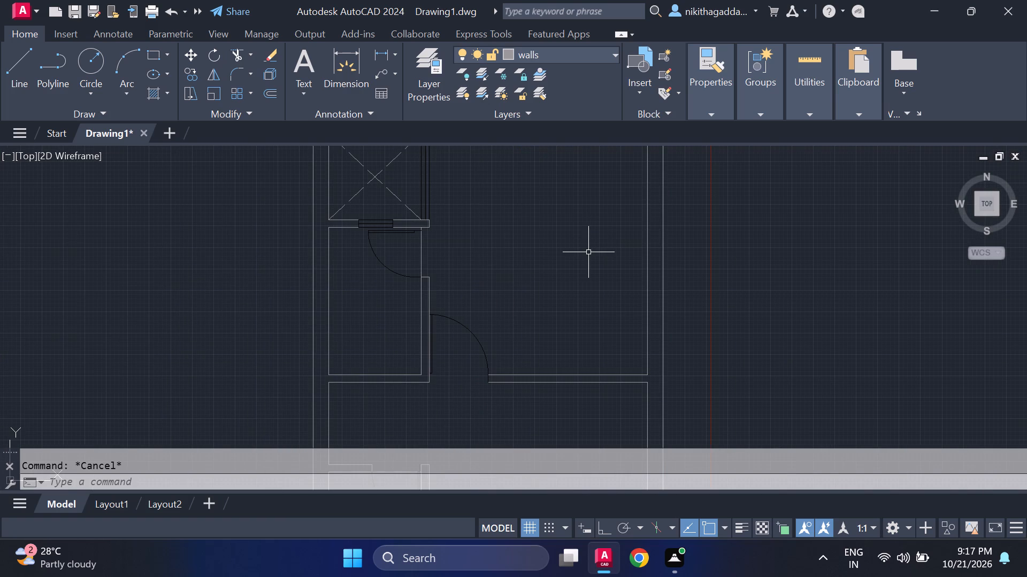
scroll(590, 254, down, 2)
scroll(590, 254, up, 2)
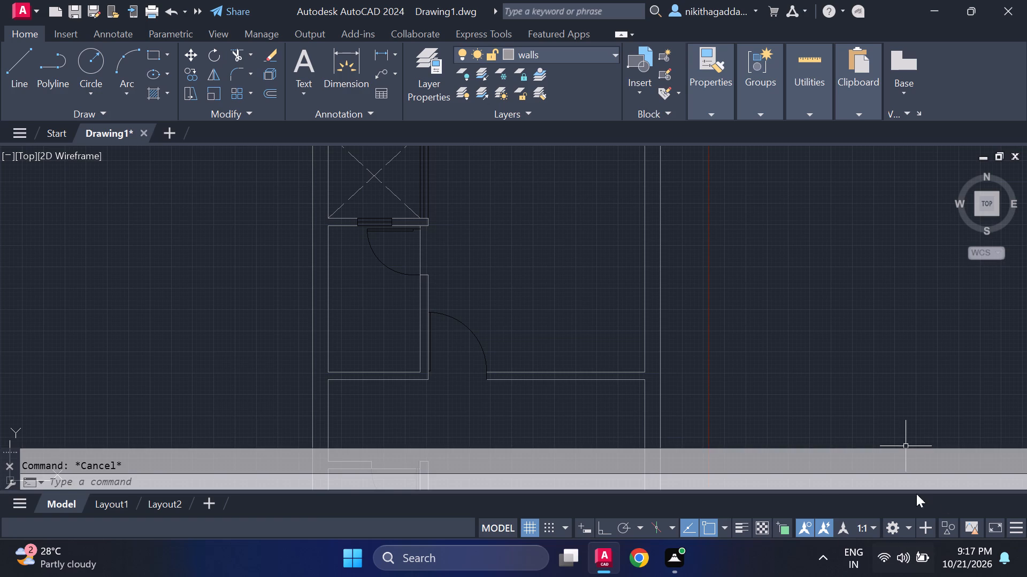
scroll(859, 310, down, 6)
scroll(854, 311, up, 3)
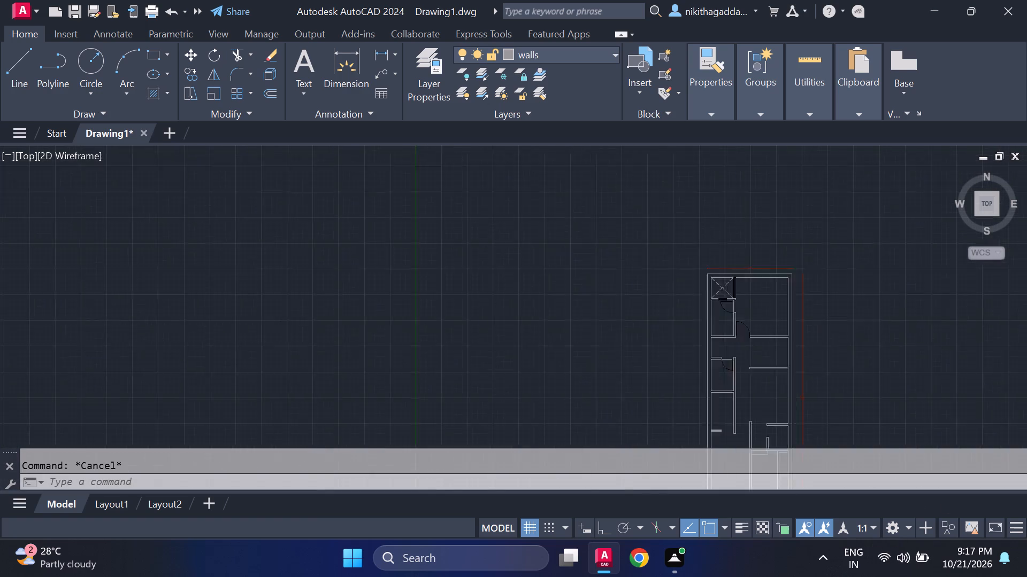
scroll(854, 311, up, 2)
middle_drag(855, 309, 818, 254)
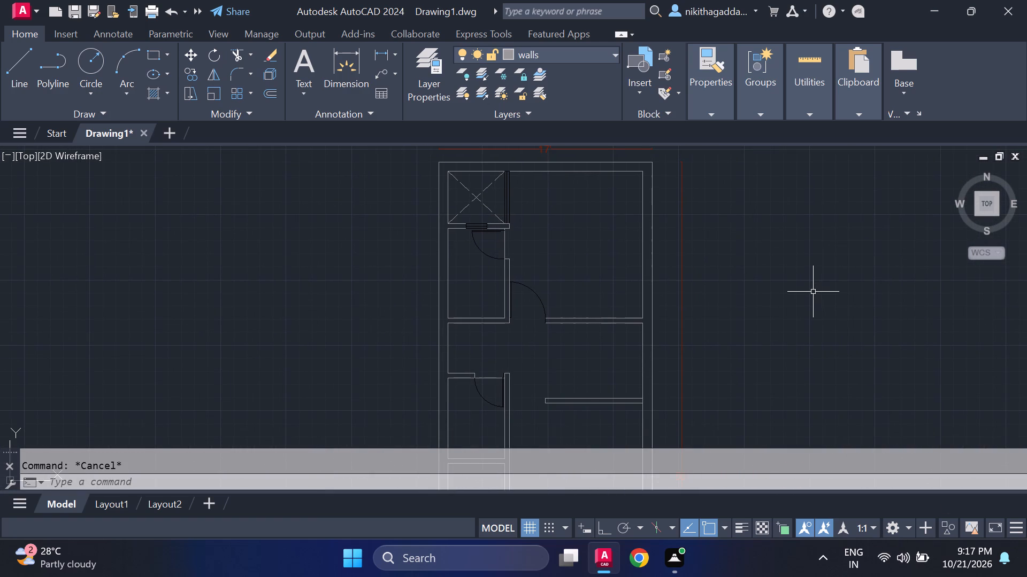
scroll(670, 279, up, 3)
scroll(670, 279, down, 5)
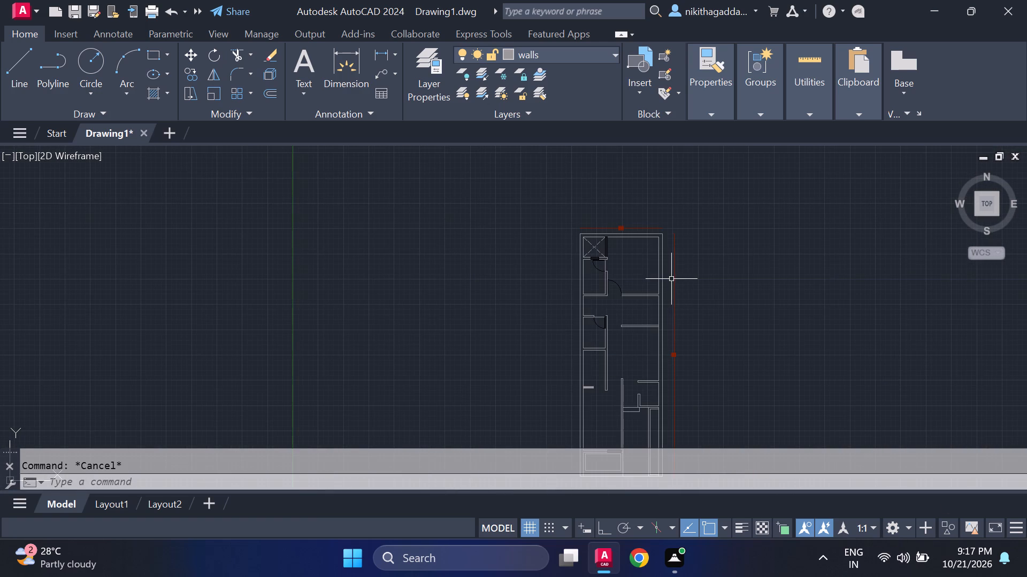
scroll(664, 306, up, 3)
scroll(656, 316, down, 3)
Fill the short wall piece beside the window below the dashed-cross room with a Solid hatch in colour 147,149,152.
middle_drag(658, 317, 848, 411)
scroll(788, 364, up, 3)
scroll(836, 395, up, 1)
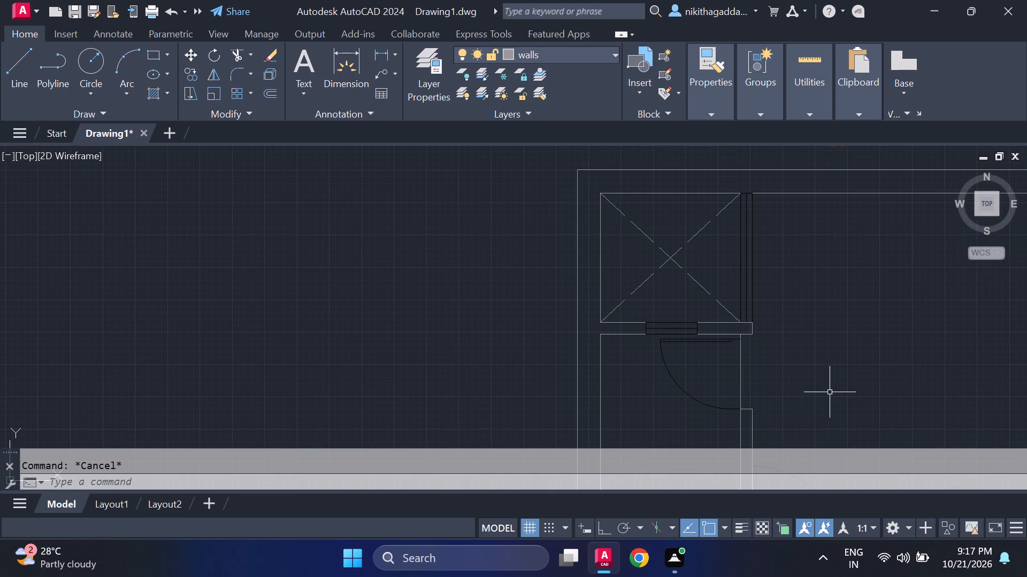
text(hatch)
key(Return)
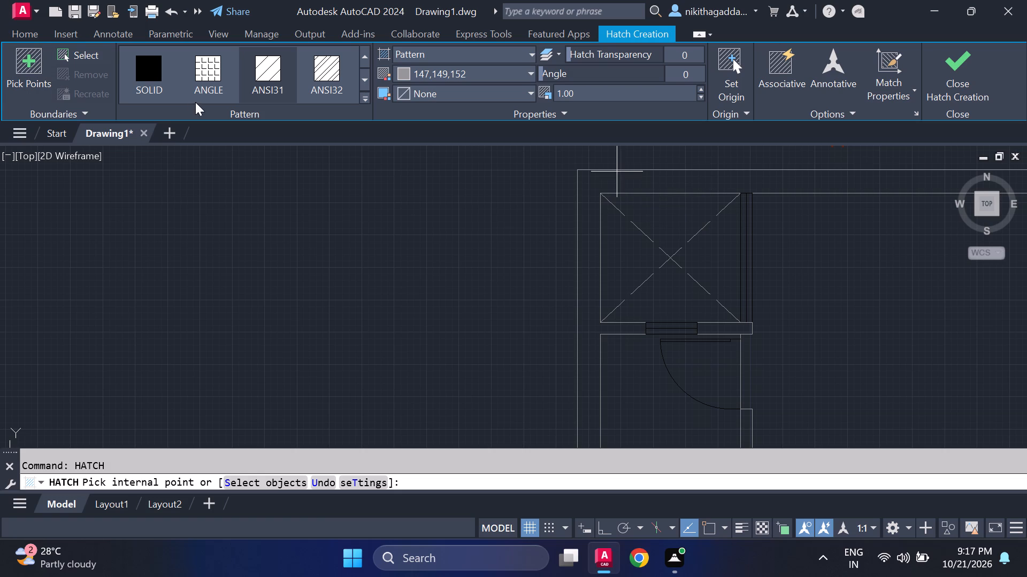
click(160, 77)
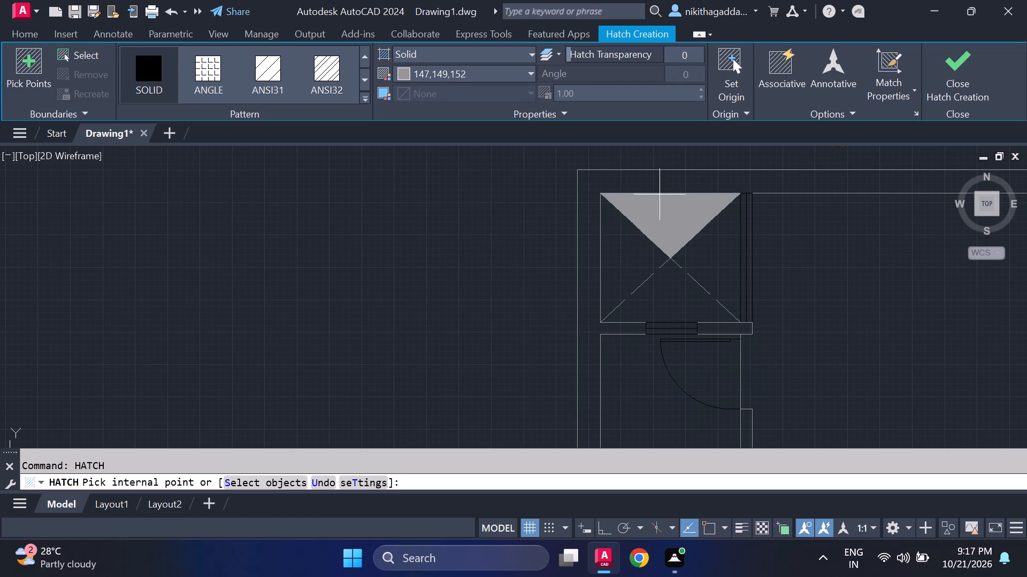
click(662, 191)
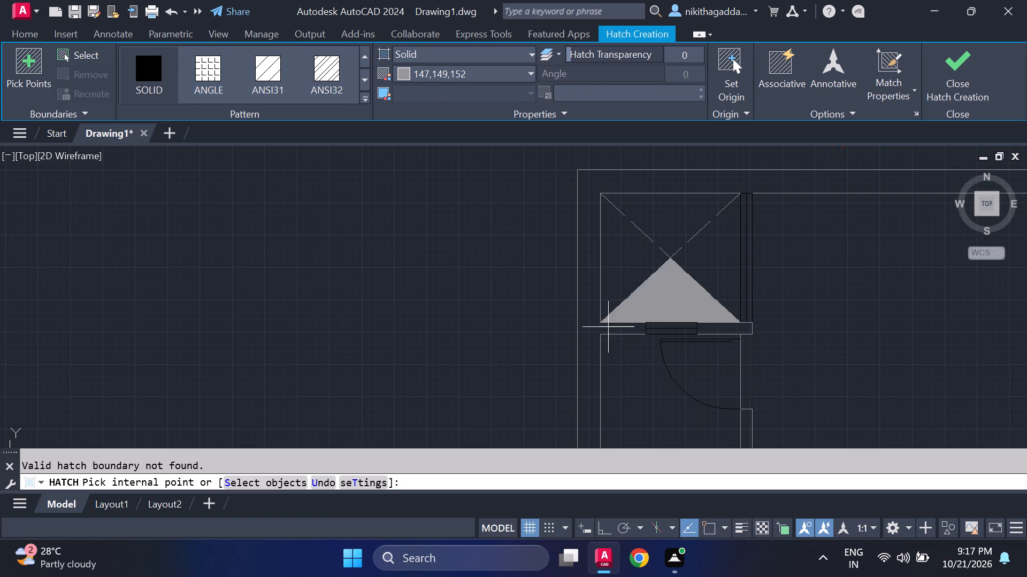
click(608, 329)
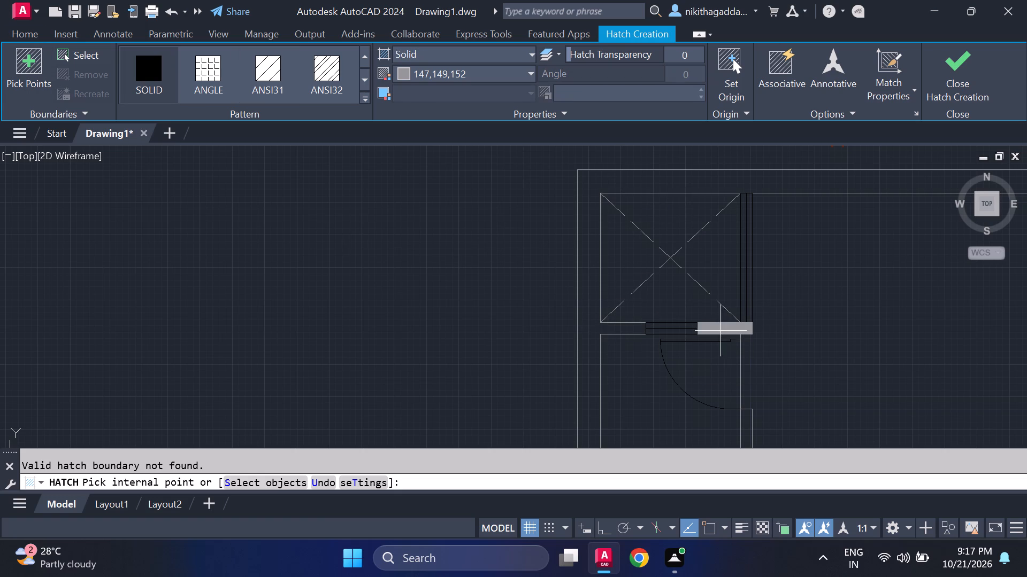
click(721, 331)
click(595, 330)
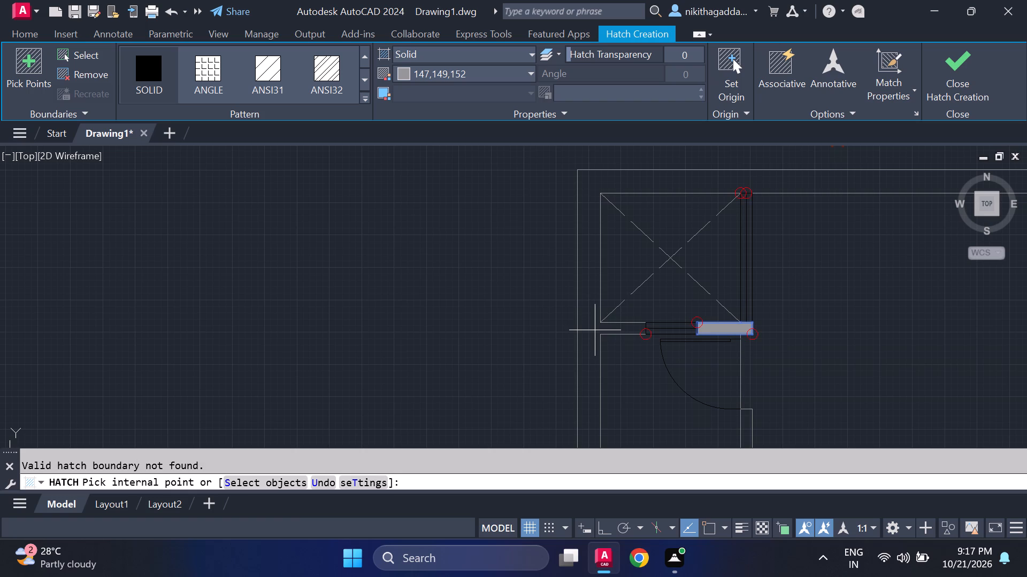
scroll(606, 324, down, 2)
scroll(672, 376, up, 2)
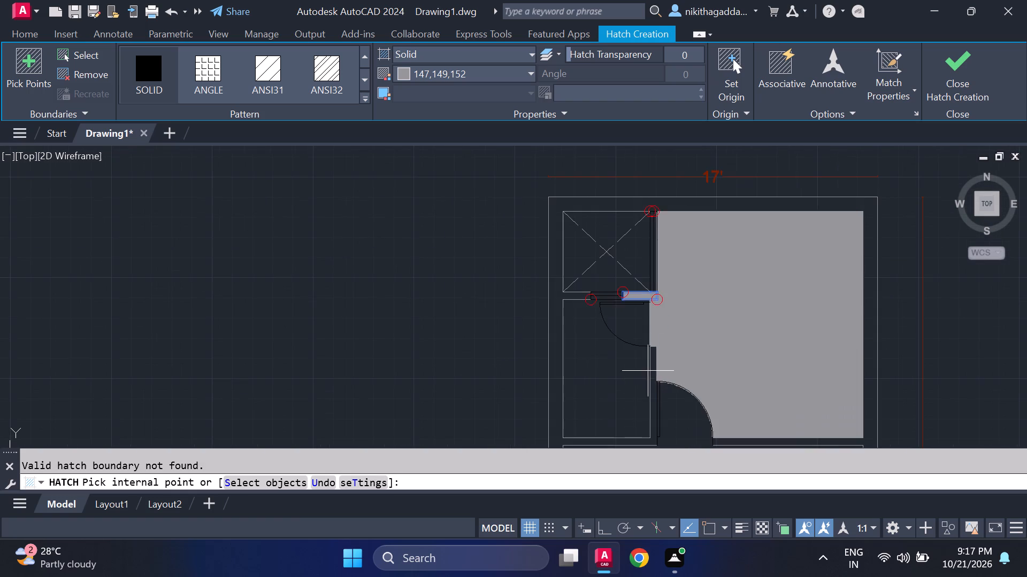
click(653, 371)
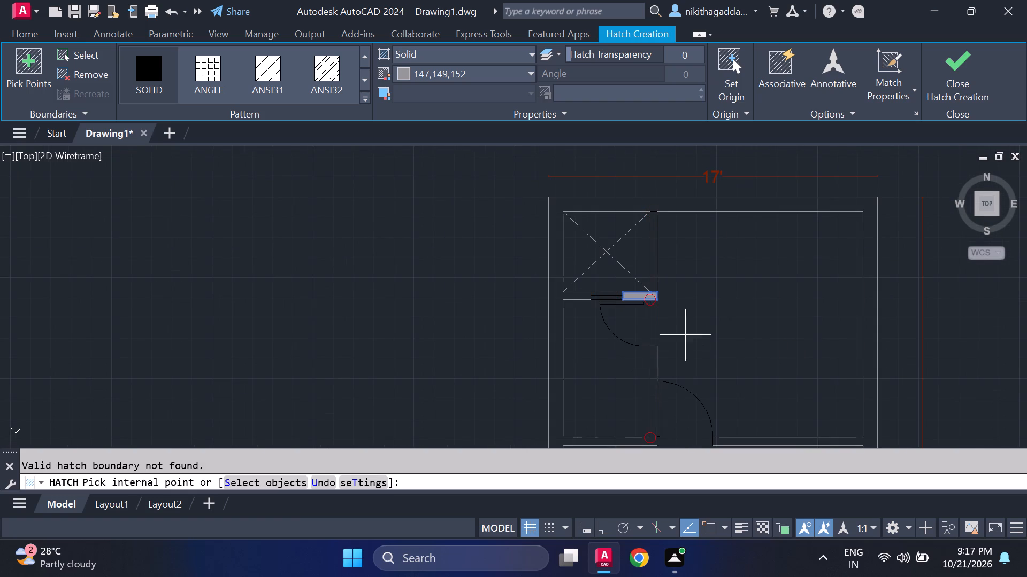
key(Escape)
key(Escape)
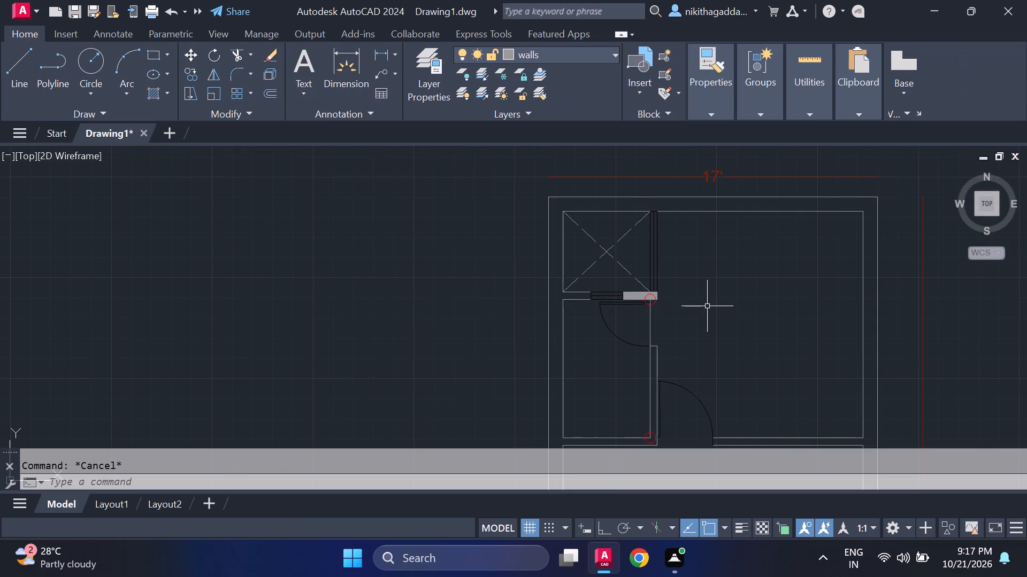
Fill the outer walls and the partitions connected to them with a Solid hatch in colour 147,149,152.
scroll(683, 357, down, 2)
scroll(673, 396, up, 1)
middle_drag(673, 396, 669, 309)
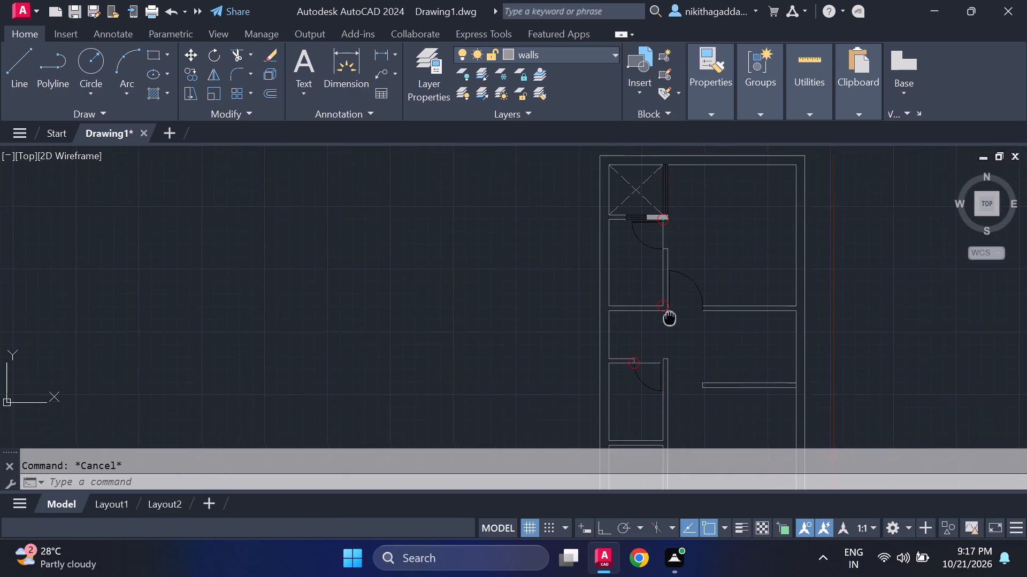
middle_drag(669, 309, 664, 293)
scroll(684, 277, up, 7)
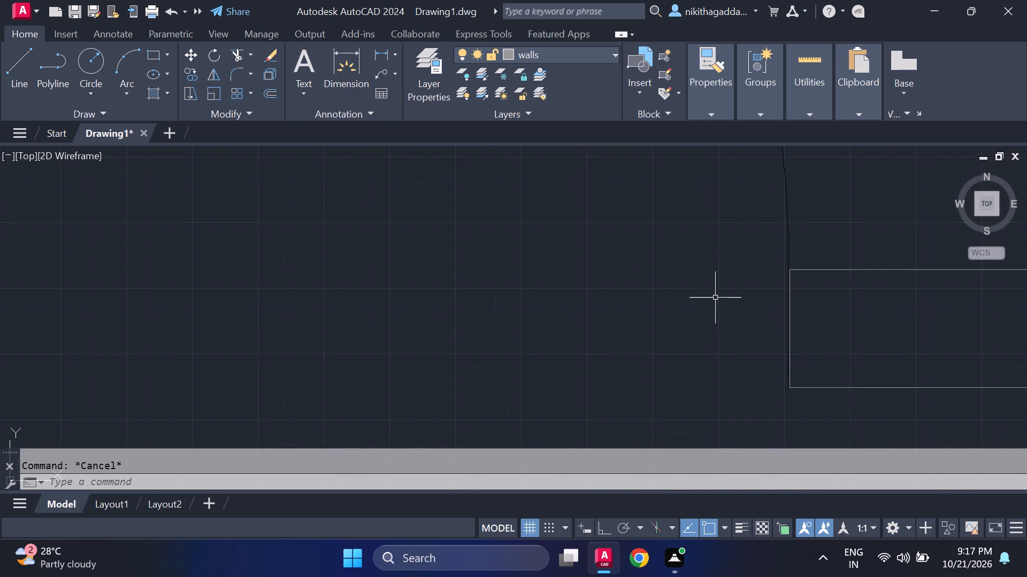
scroll(732, 305, down, 4)
text(hatch)
key(Return)
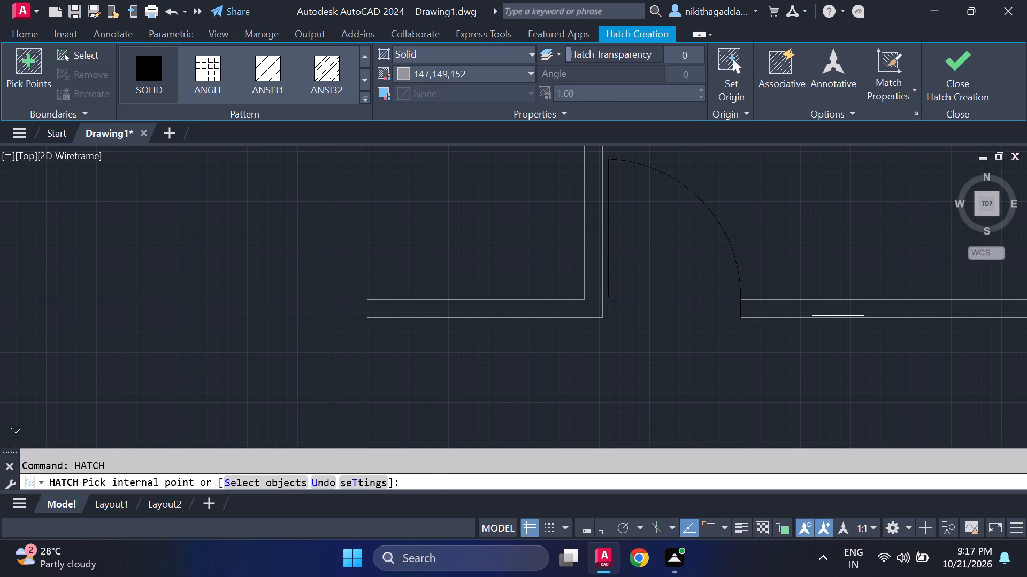
click(838, 316)
scroll(547, 282, up, 1)
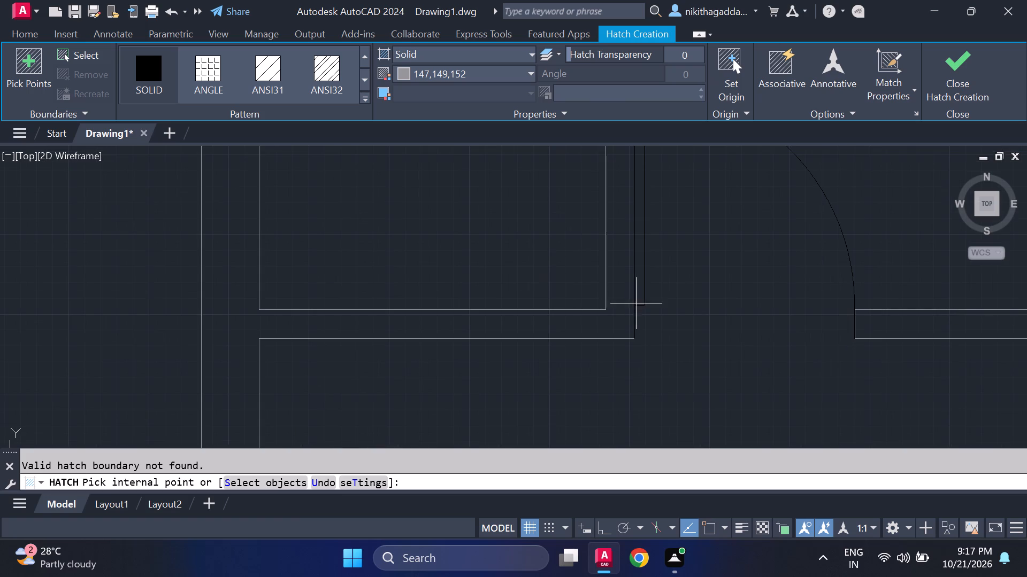
click(626, 301)
scroll(626, 301, down, 5)
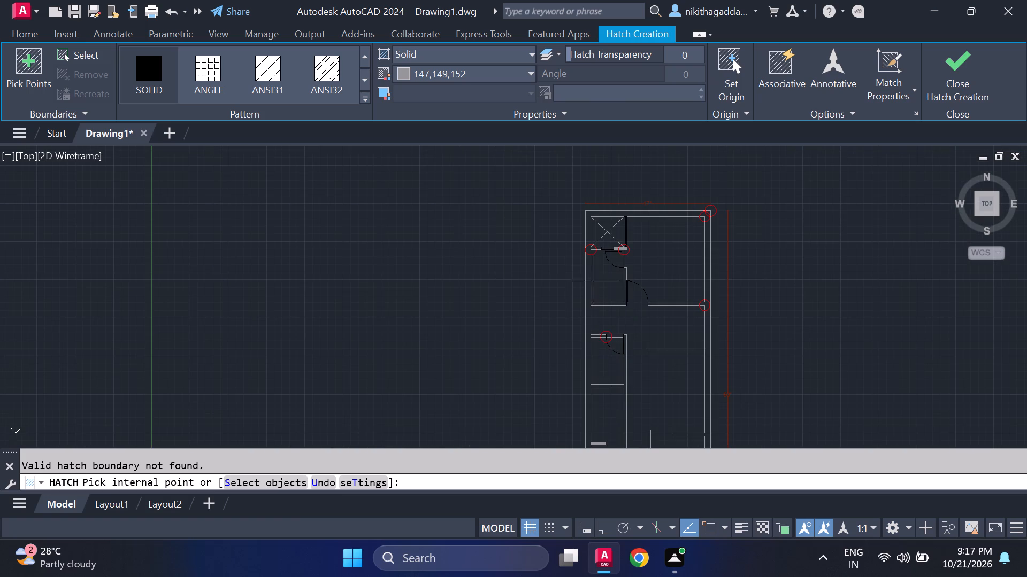
scroll(606, 252, up, 3)
click(551, 239)
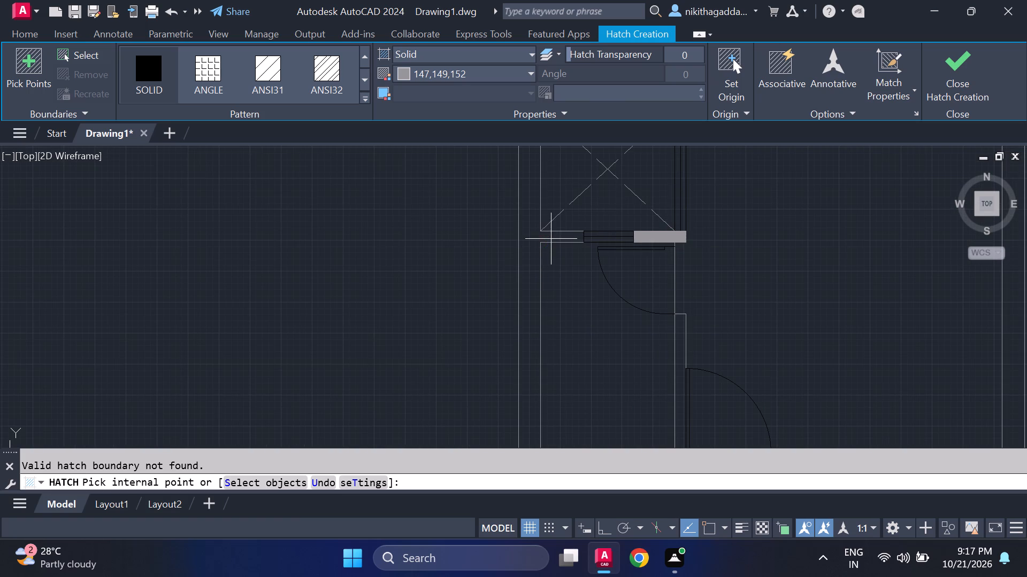
scroll(549, 245, down, 4)
scroll(549, 339, up, 3)
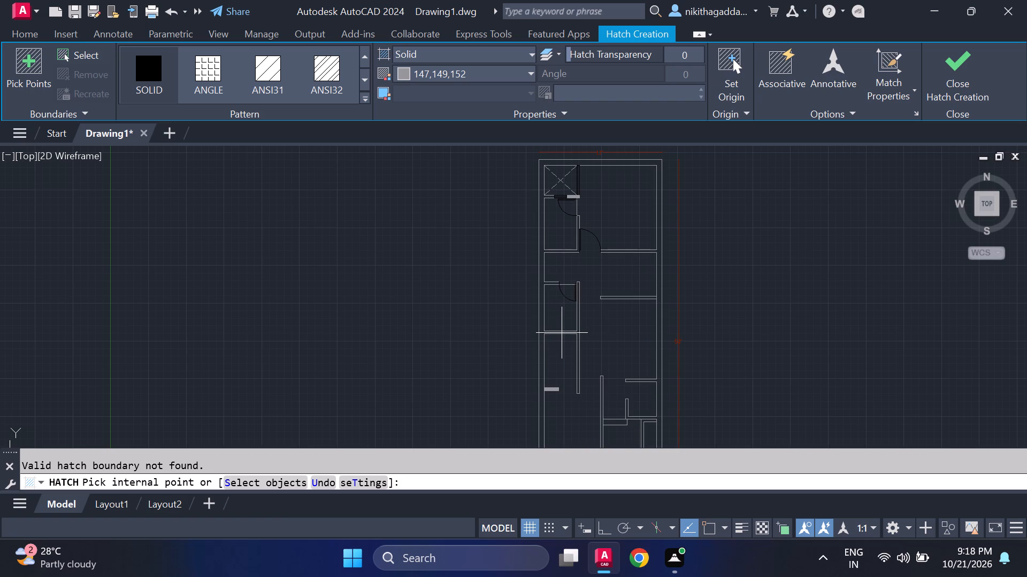
click(562, 333)
scroll(654, 272, down, 2)
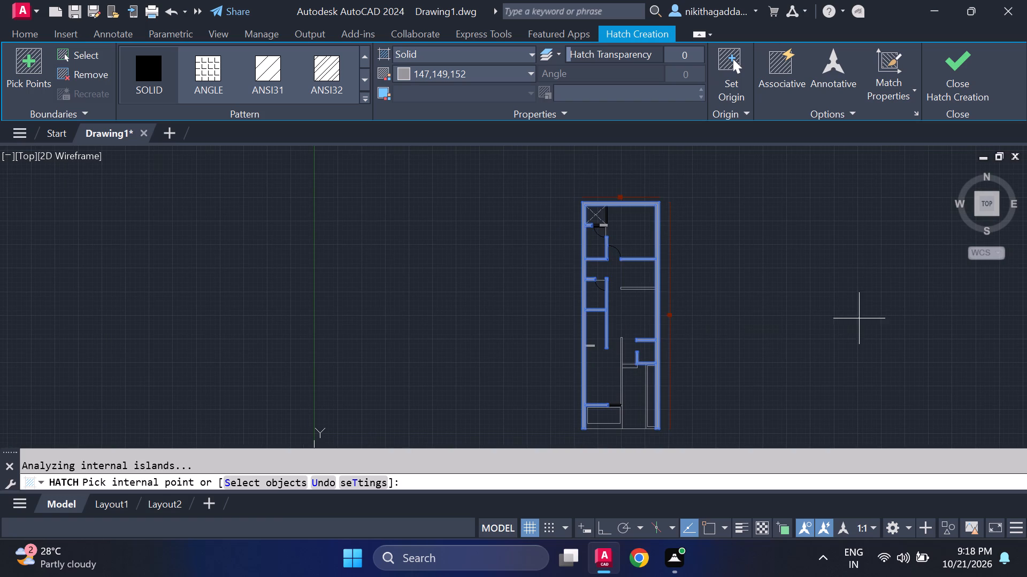
middle_drag(864, 316, 823, 269)
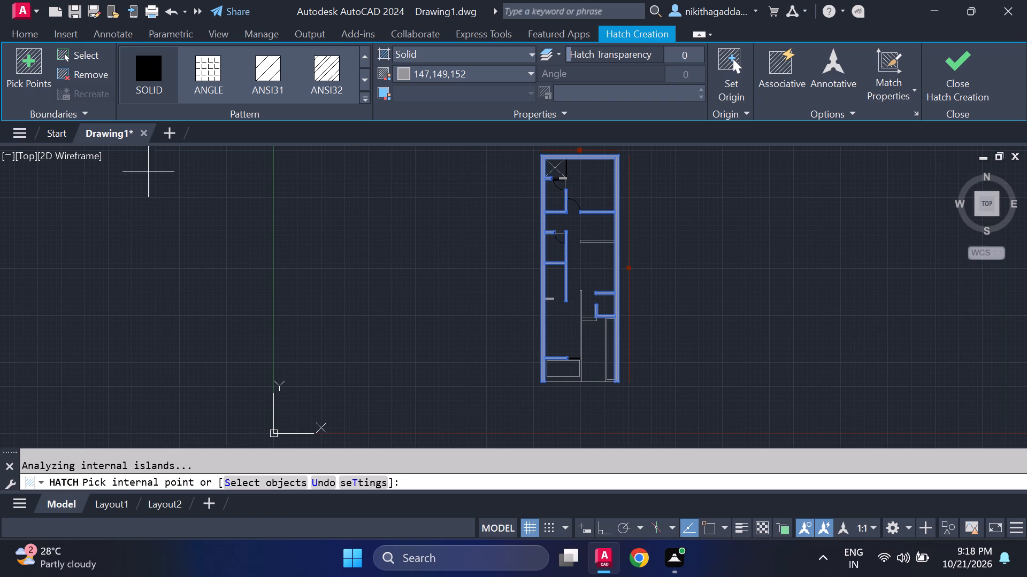
click(960, 87)
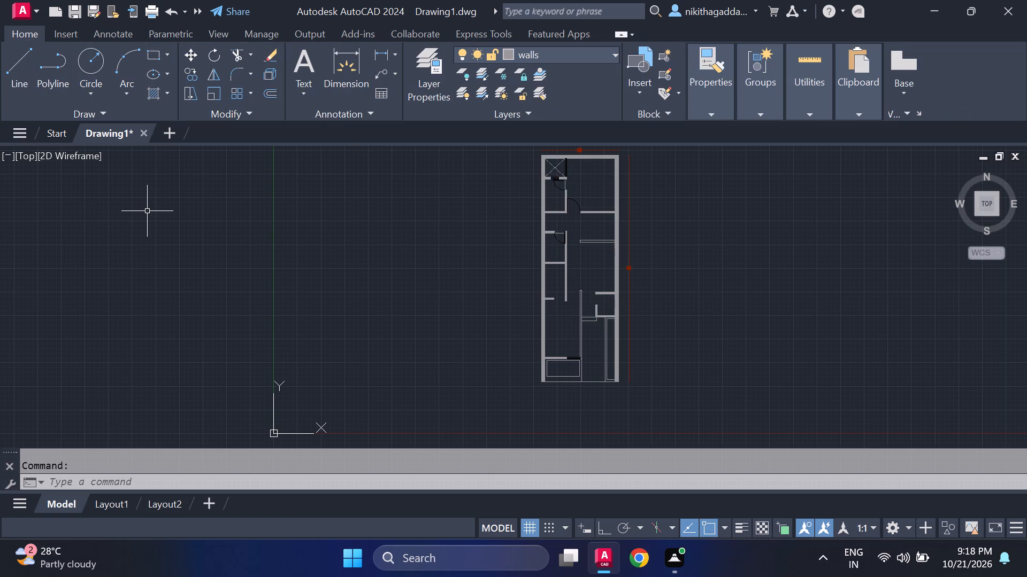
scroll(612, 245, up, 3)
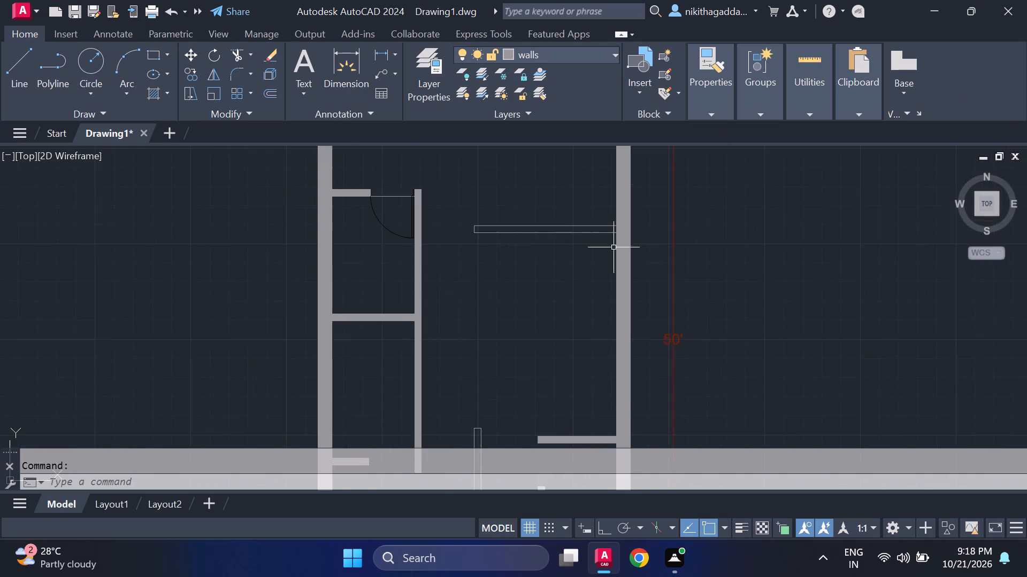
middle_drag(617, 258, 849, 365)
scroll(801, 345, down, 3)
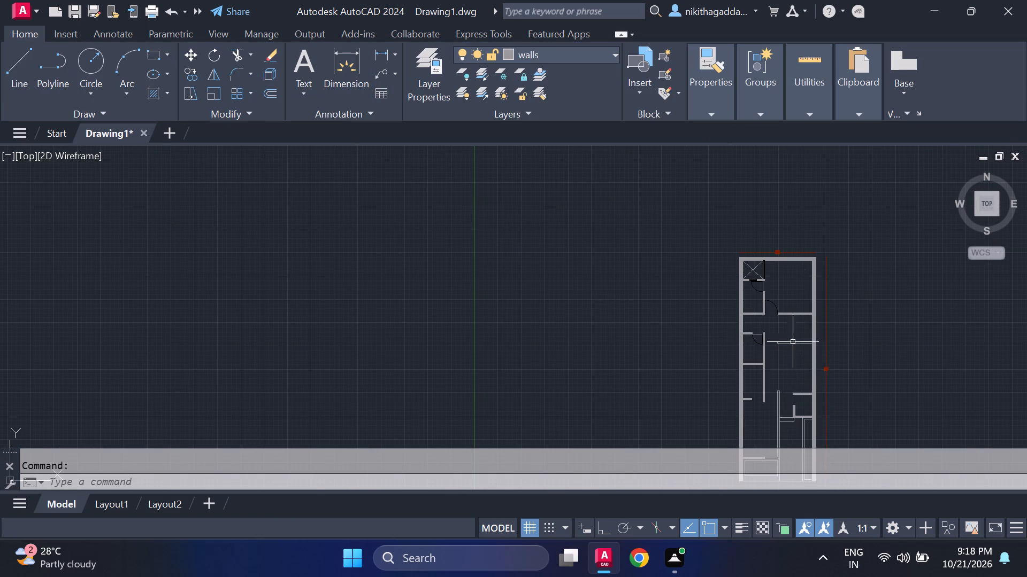
Fill the unhatched horizontal partition projecting from the plan's east wall with a Solid hatch in colour 147,149,152.
middle_drag(794, 341, 739, 240)
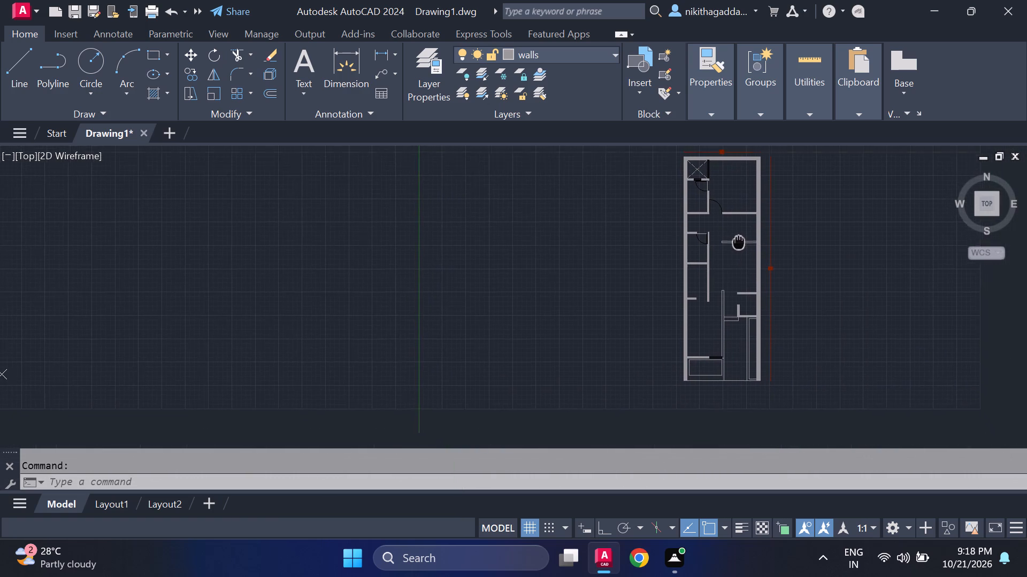
middle_drag(739, 240, 732, 244)
scroll(718, 286, up, 3)
middle_drag(725, 303, 757, 425)
scroll(730, 317, up, 1)
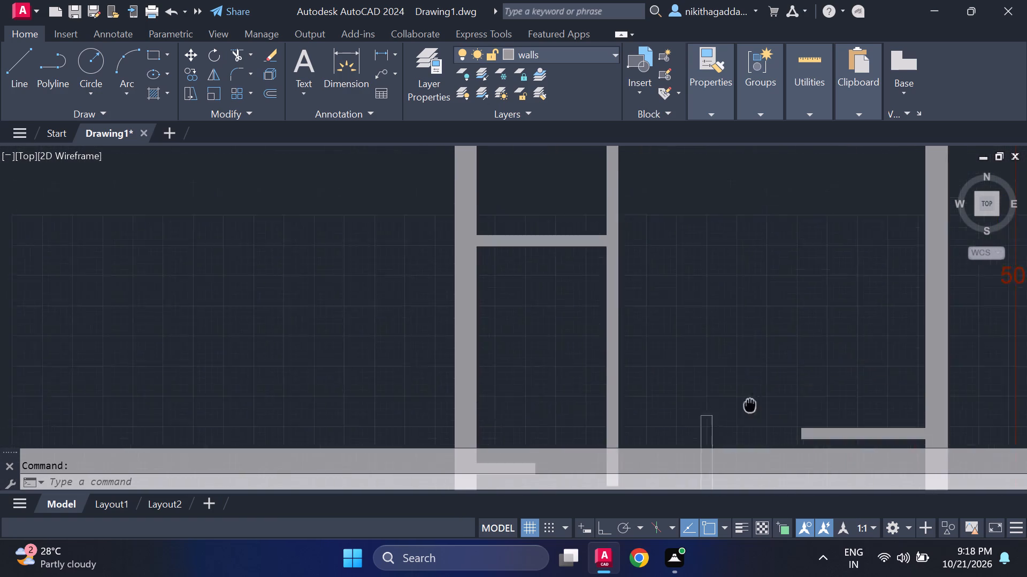
middle_drag(757, 425, 803, 499)
scroll(804, 493, down, 2)
scroll(778, 325, down, 3)
middle_drag(773, 256, 787, 310)
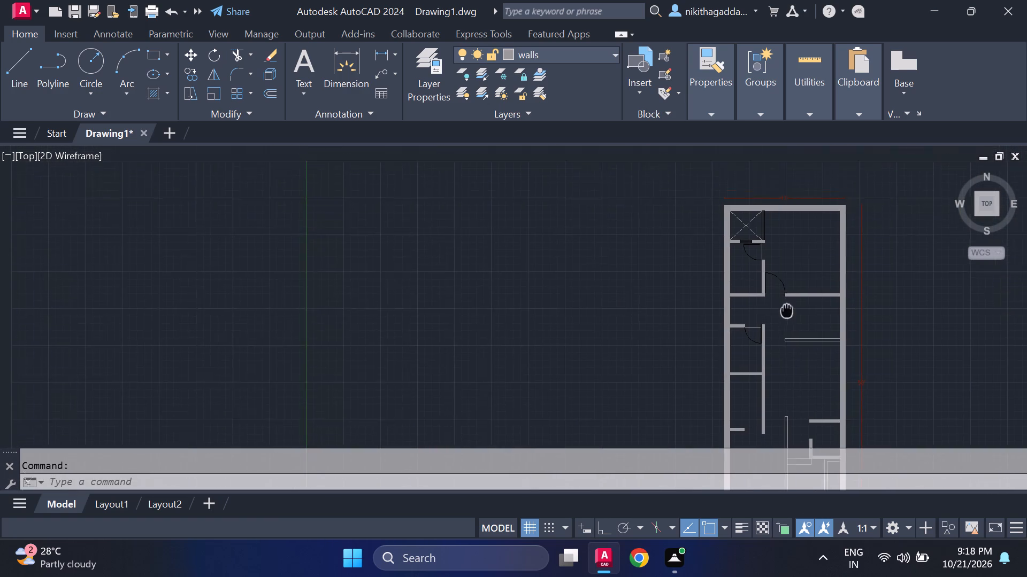
middle_drag(787, 310, 787, 313)
scroll(787, 313, up, 1)
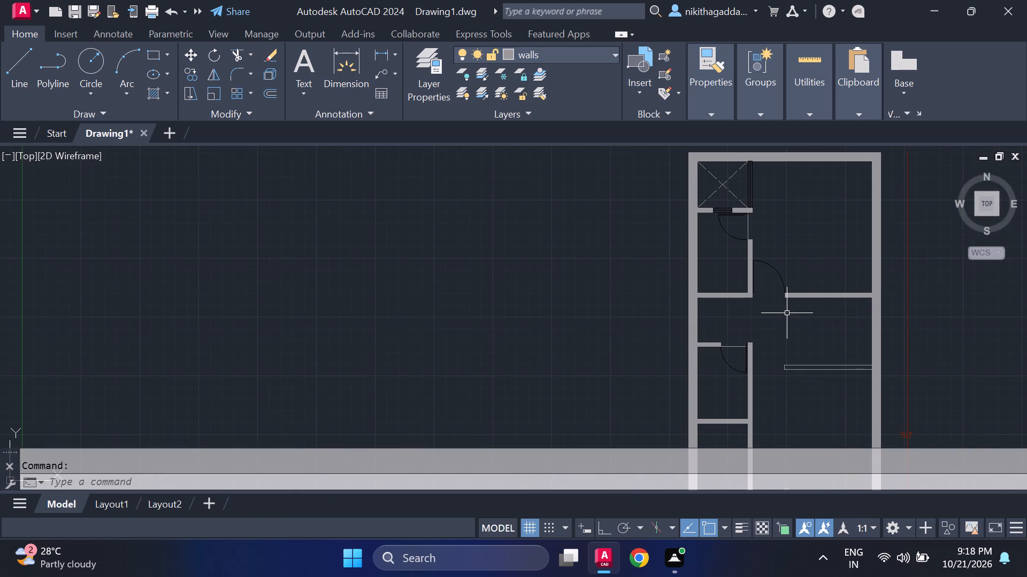
scroll(787, 313, up, 1)
text(hatch)
key(Return)
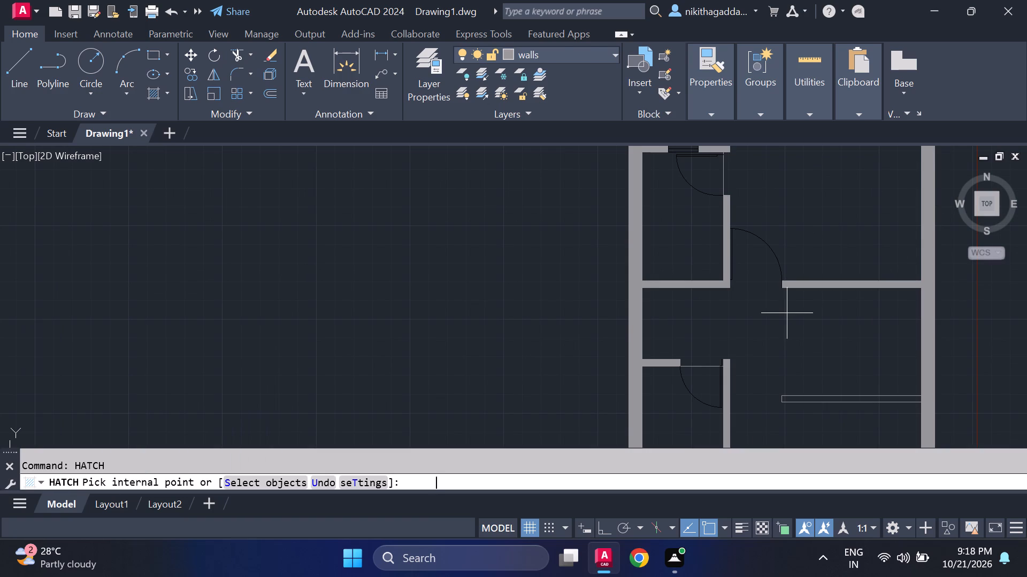
click(825, 401)
Add the wall enclosing the narrow southeast strip and the long vertical partition to the Solid 147,149,152 hatch, and finish it.
scroll(842, 346, down, 3)
middle_drag(839, 395, 835, 308)
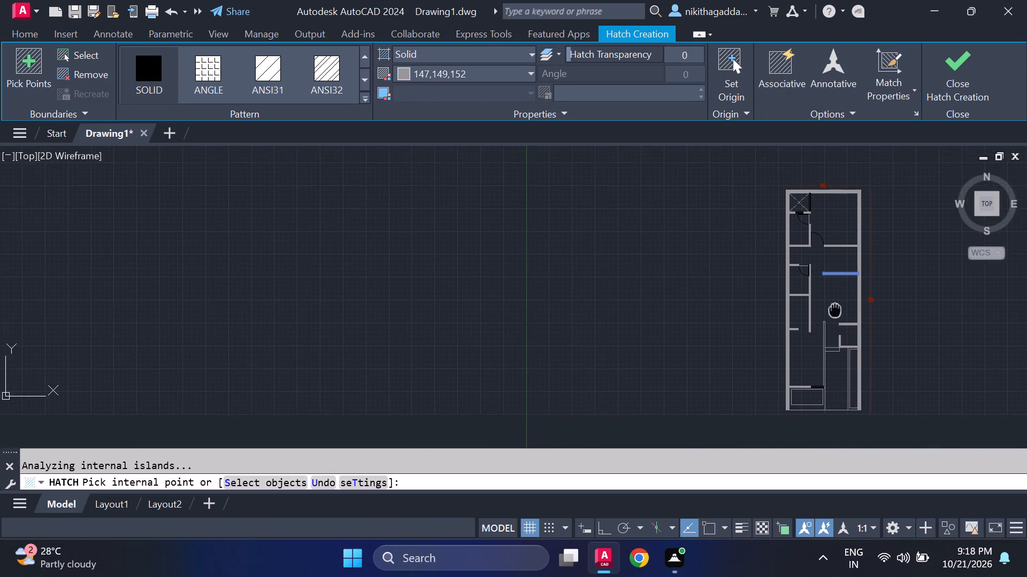
middle_drag(835, 308, 819, 277)
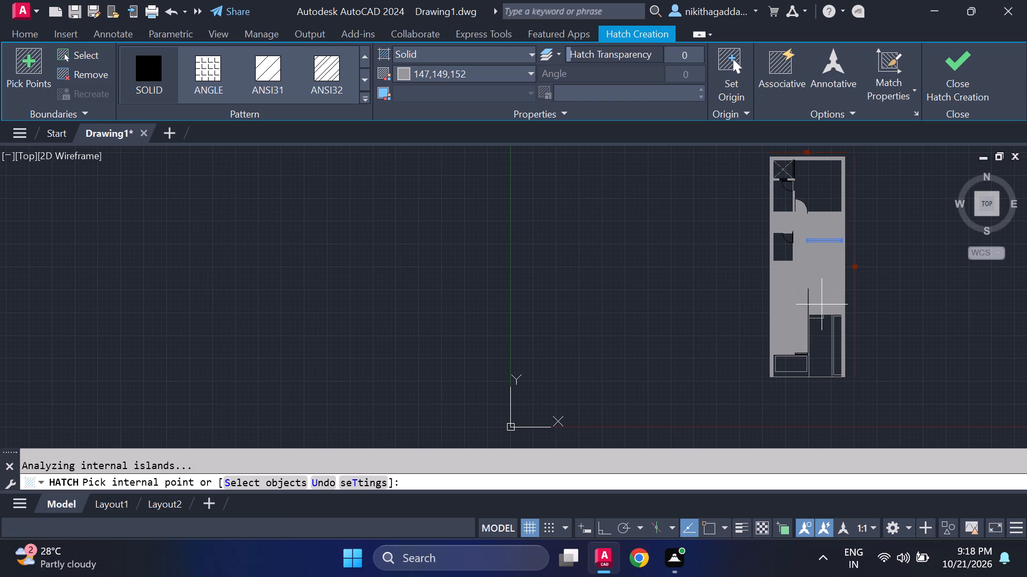
scroll(824, 302, up, 2)
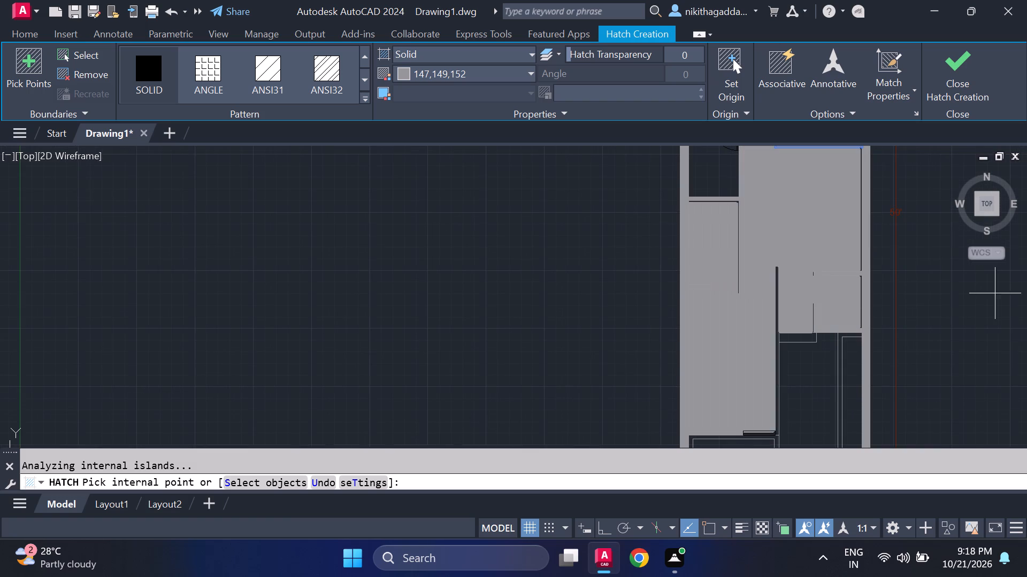
middle_drag(1001, 301, 984, 259)
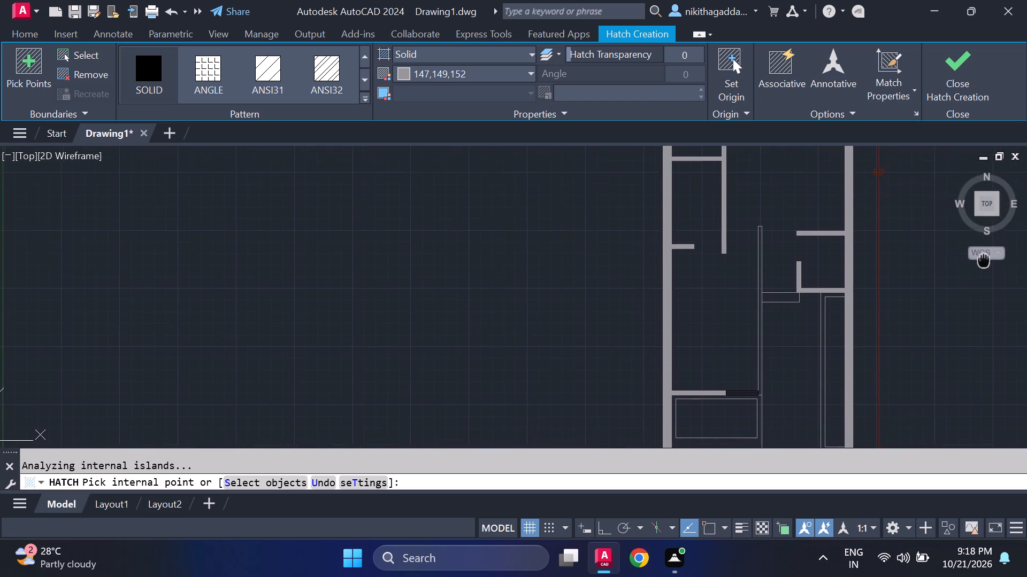
middle_drag(984, 259, 983, 254)
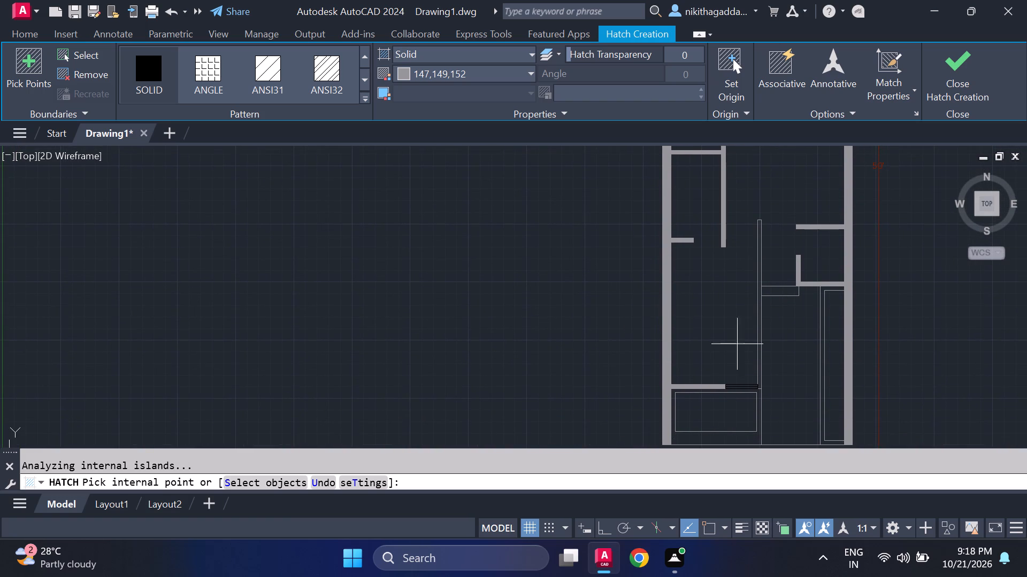
middle_drag(856, 341, 850, 305)
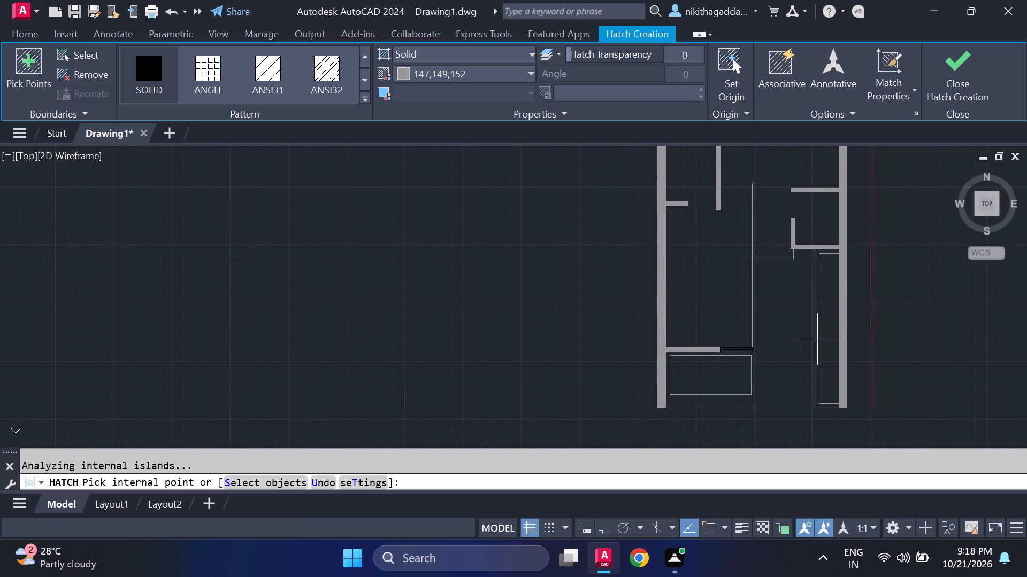
click(816, 338)
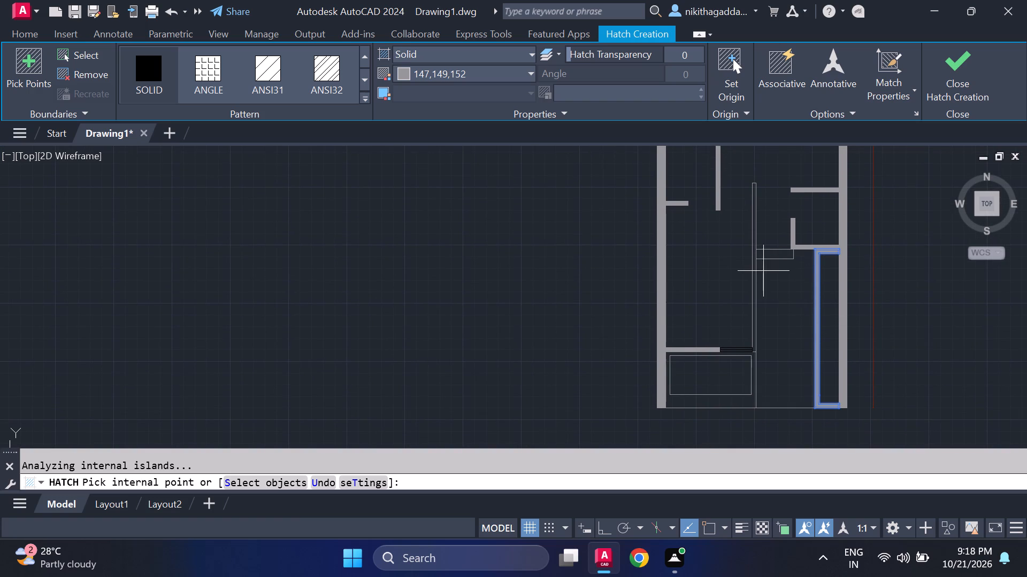
middle_drag(764, 272, 777, 321)
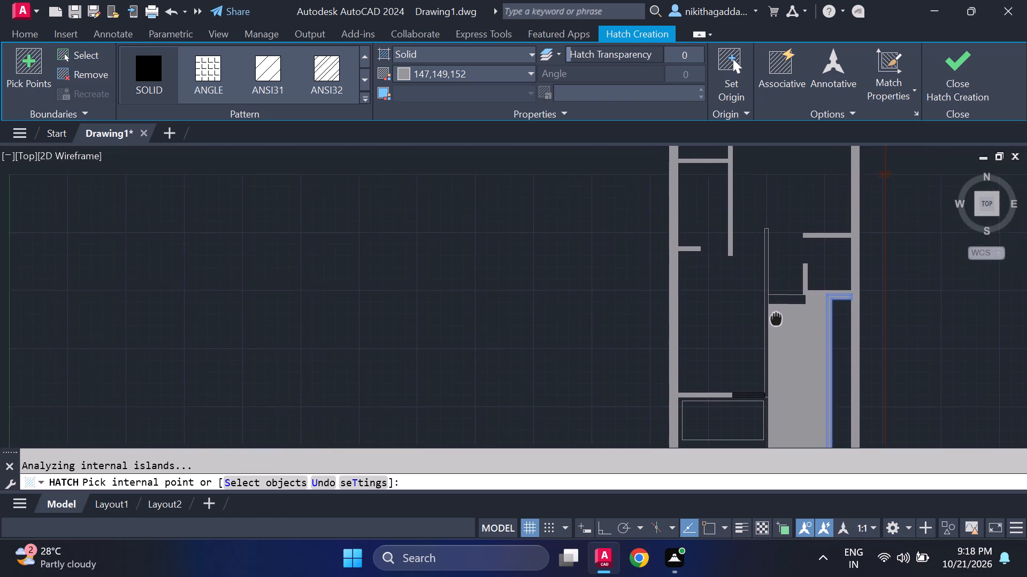
middle_drag(777, 321, 779, 328)
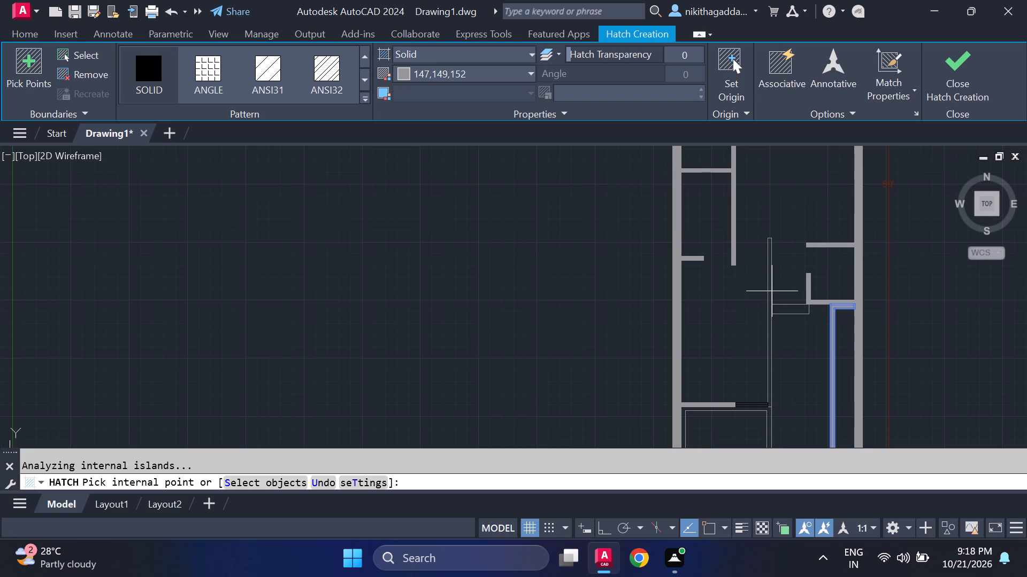
click(768, 279)
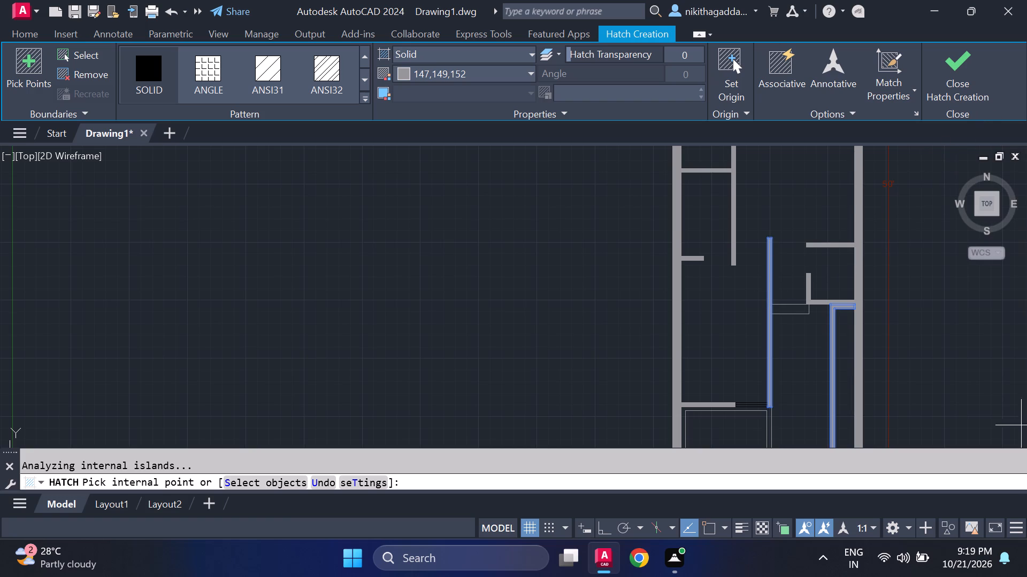
click(962, 58)
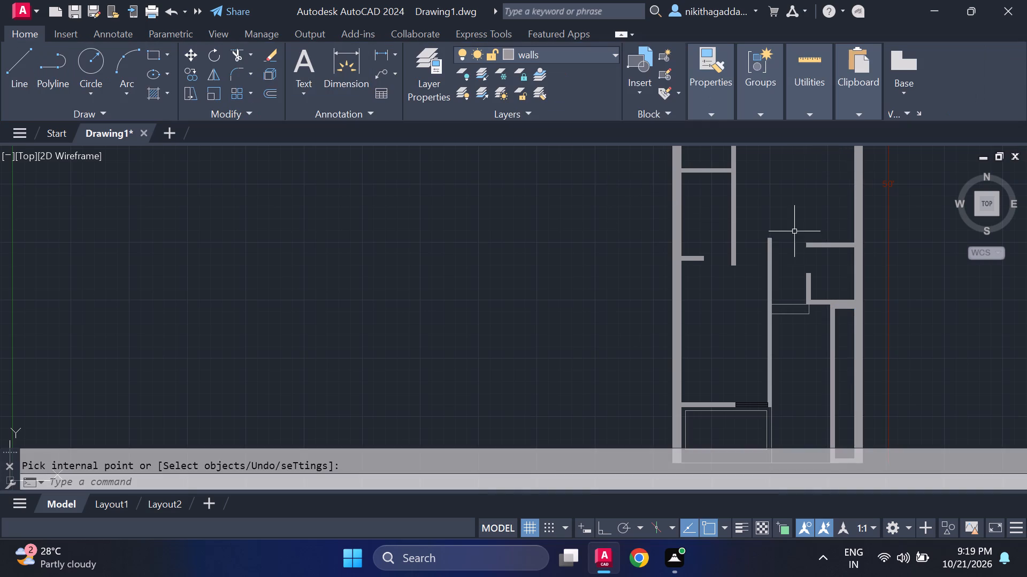
Change the colour of the hatch filling the outer walls and connected partitions to 99,100,102.
scroll(739, 266, down, 2)
middle_drag(747, 236, 708, 412)
scroll(748, 240, up, 1)
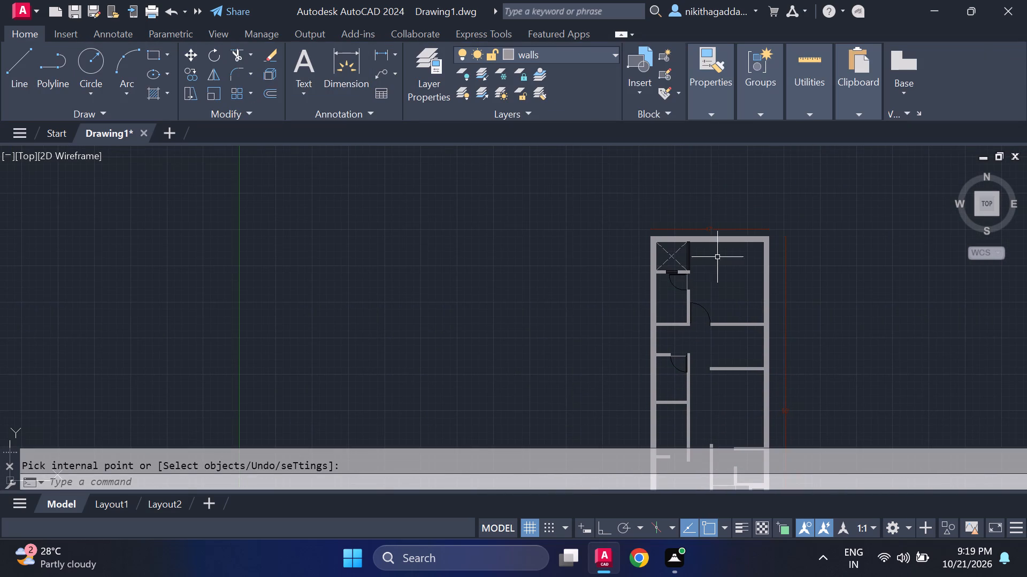
scroll(717, 230, up, 2)
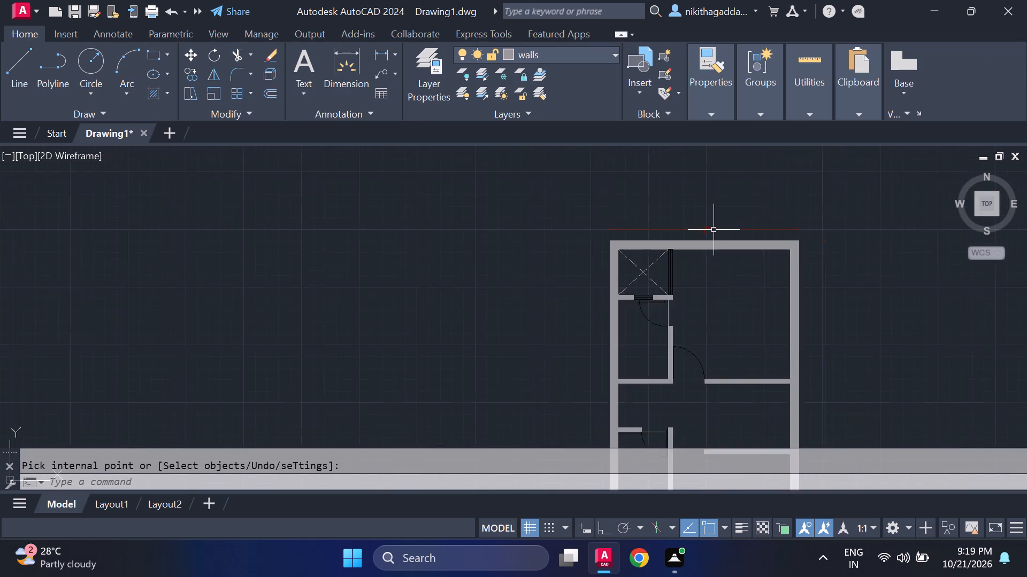
scroll(657, 281, up, 2)
scroll(655, 284, down, 3)
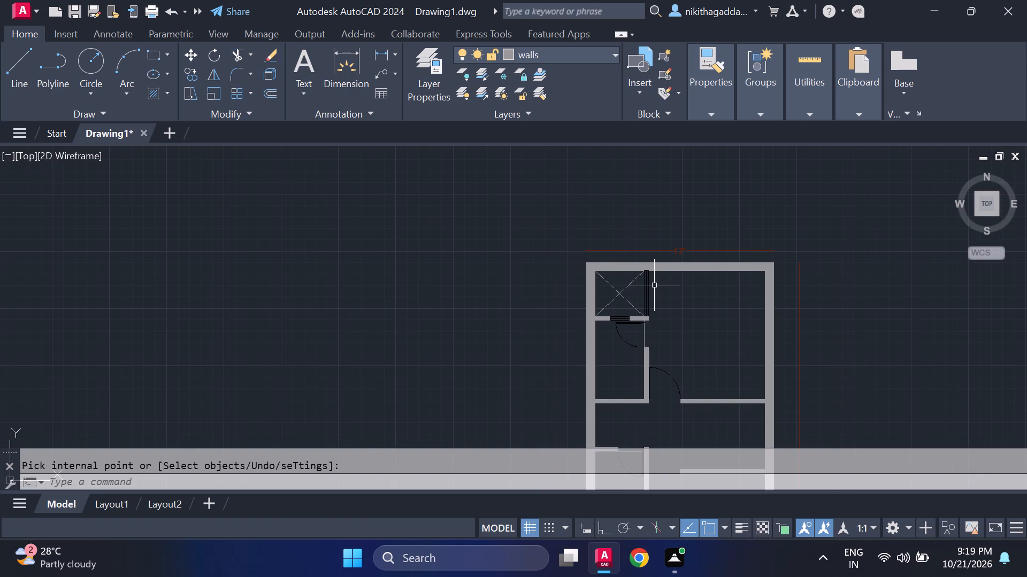
scroll(654, 285, up, 2)
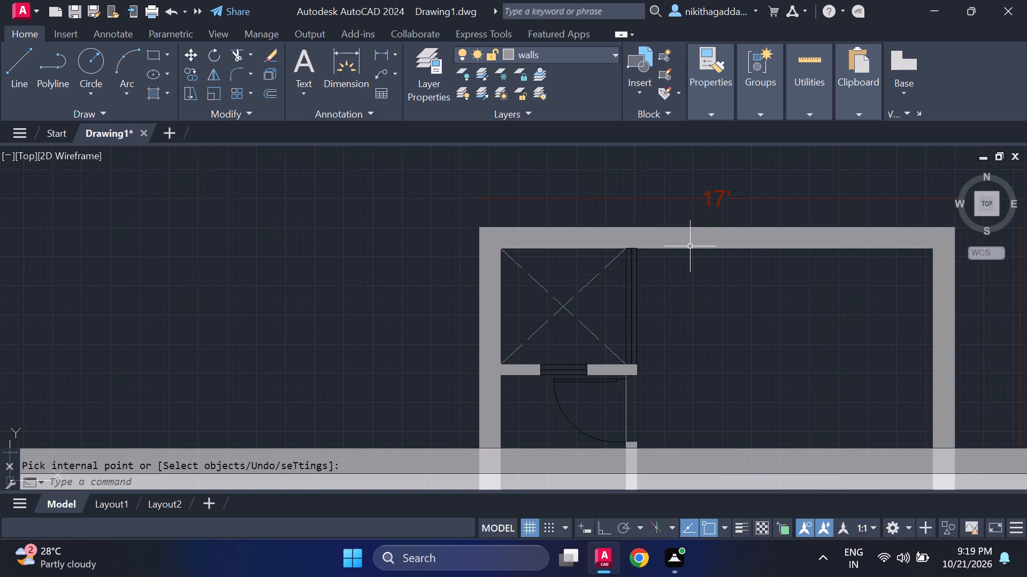
click(693, 241)
click(514, 77)
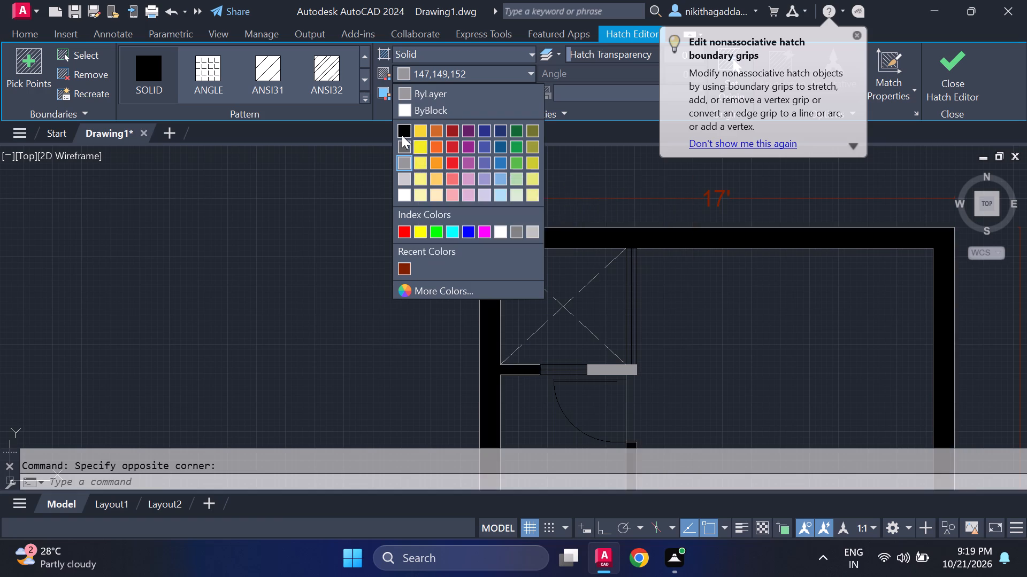
click(404, 143)
click(957, 92)
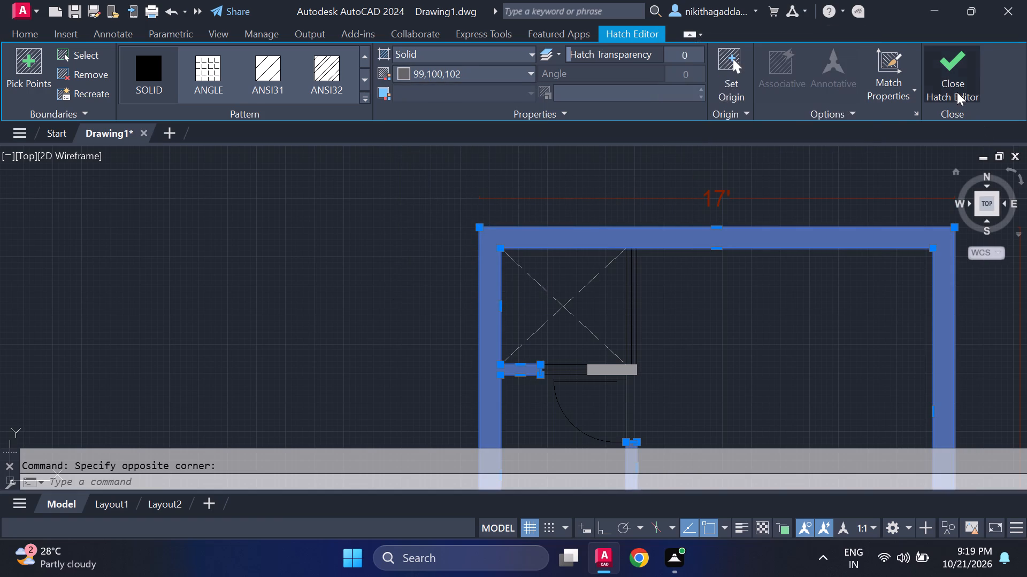
Recolour the hatch on the horizontal partition, long vertical partition and southeast strip wall to 99,100,102.
scroll(926, 157, down, 3)
middle_drag(894, 298, 798, 275)
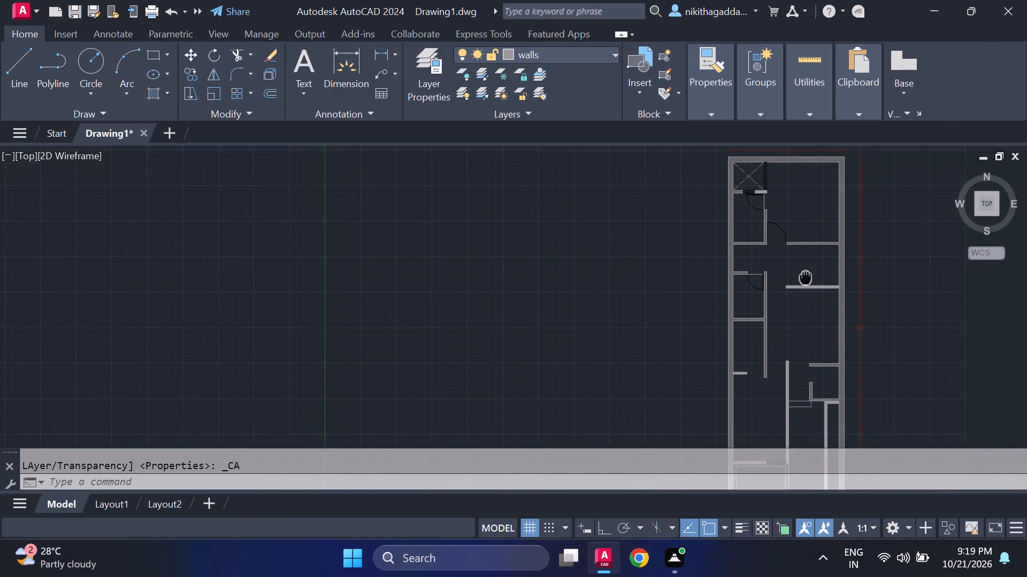
middle_drag(798, 275, 750, 264)
scroll(750, 248, up, 2)
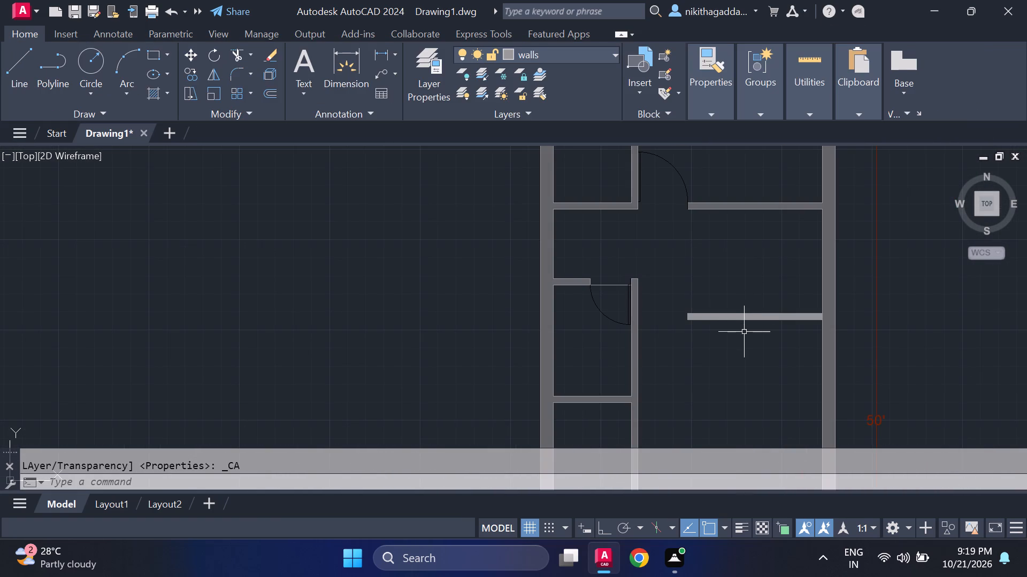
scroll(744, 332, up, 2)
click(765, 299)
scroll(765, 299, down, 5)
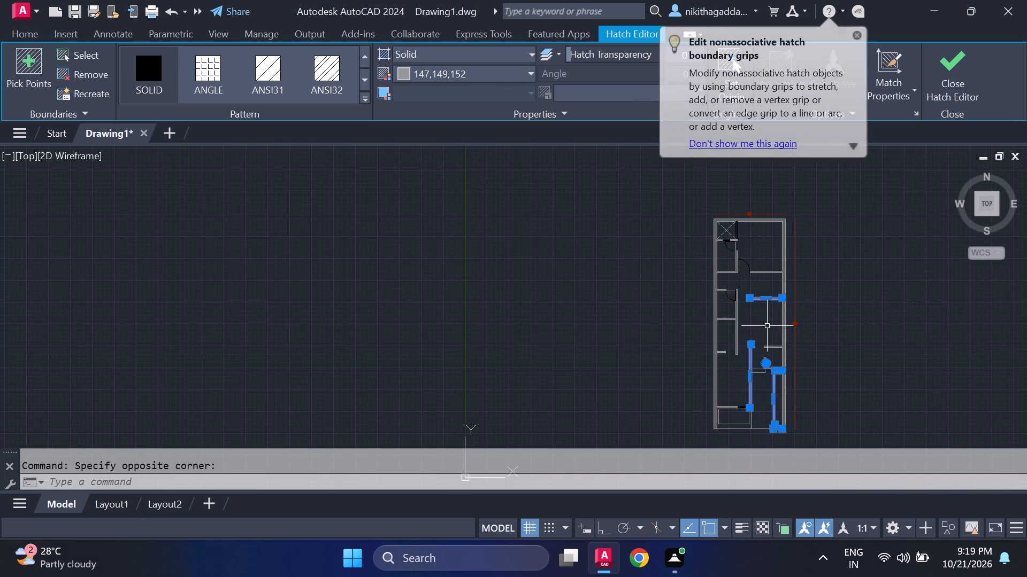
click(515, 71)
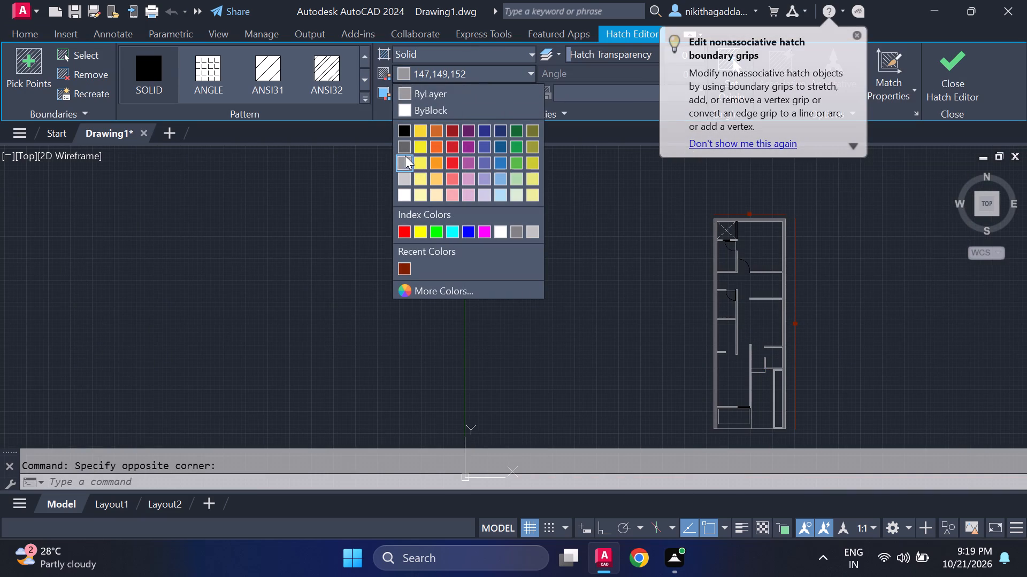
click(407, 145)
click(934, 80)
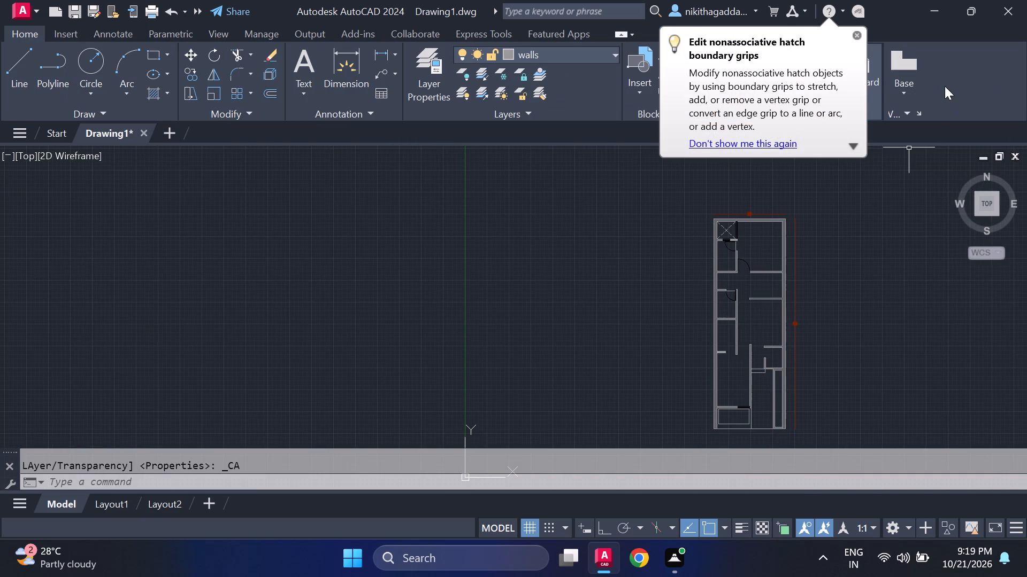
Fill the small rectangle between the long vertical partition and the L-shaped east partition with a Solid hatch in colour 147,149,152.
scroll(785, 331, up, 3)
middle_drag(779, 350, 753, 230)
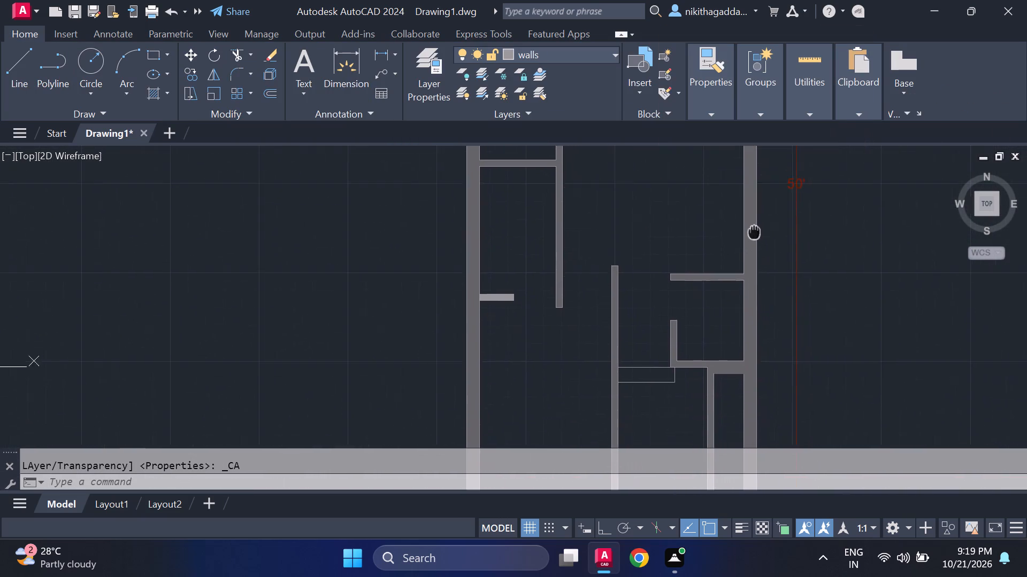
middle_drag(753, 230, 741, 208)
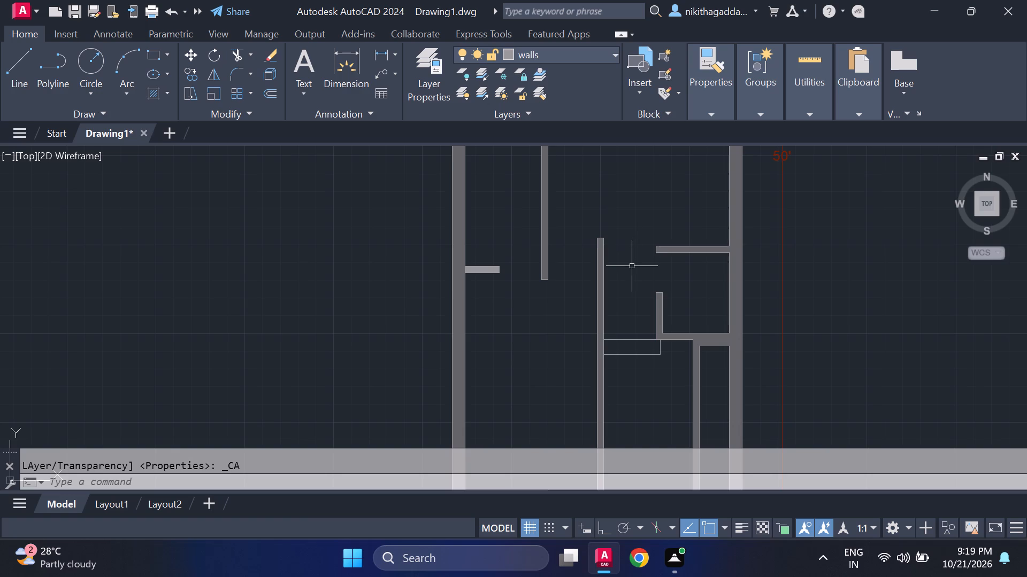
text(hatch)
key(Return)
scroll(561, 277, down, 3)
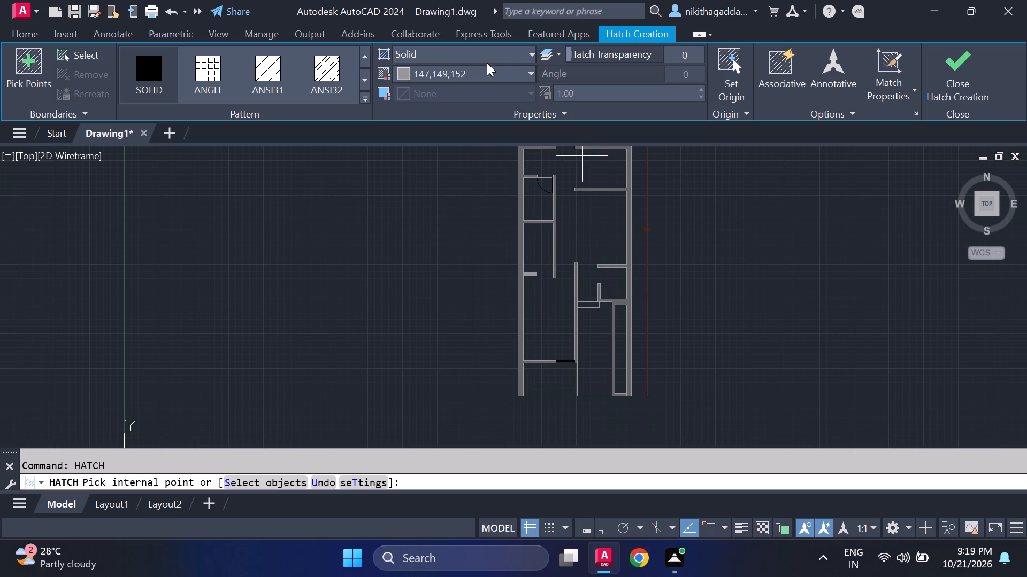
click(500, 83)
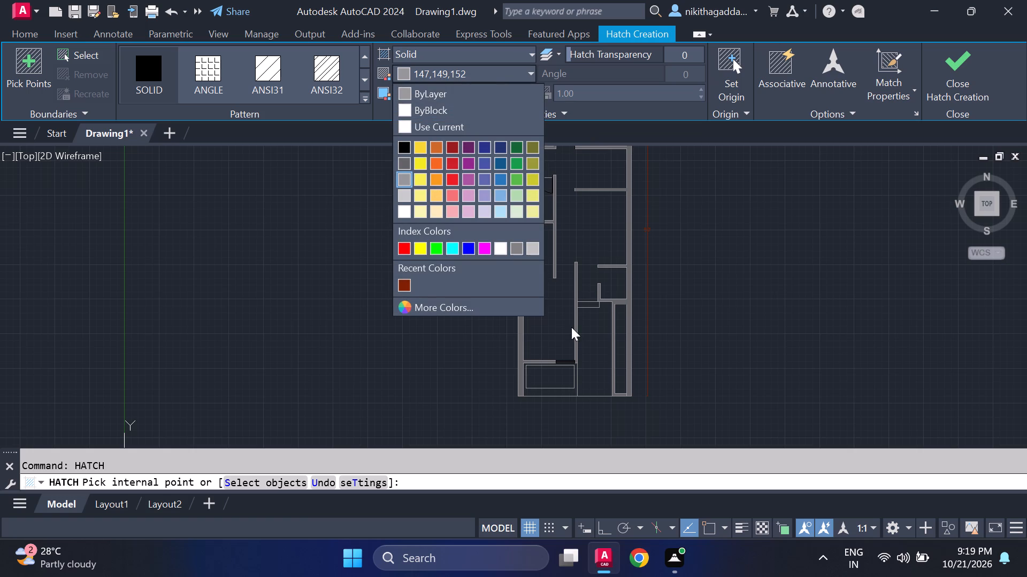
scroll(578, 299, up, 3)
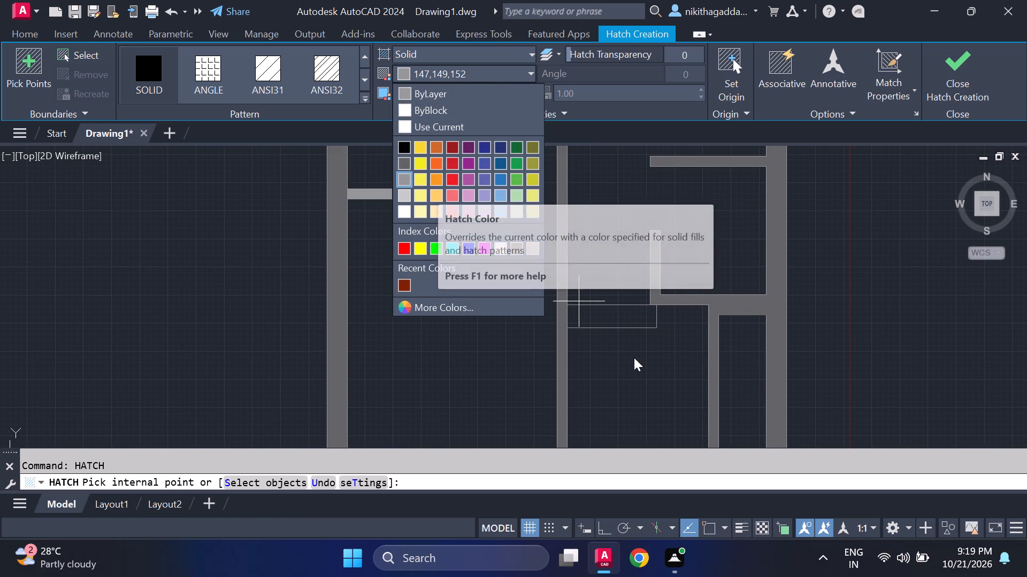
click(402, 180)
click(613, 320)
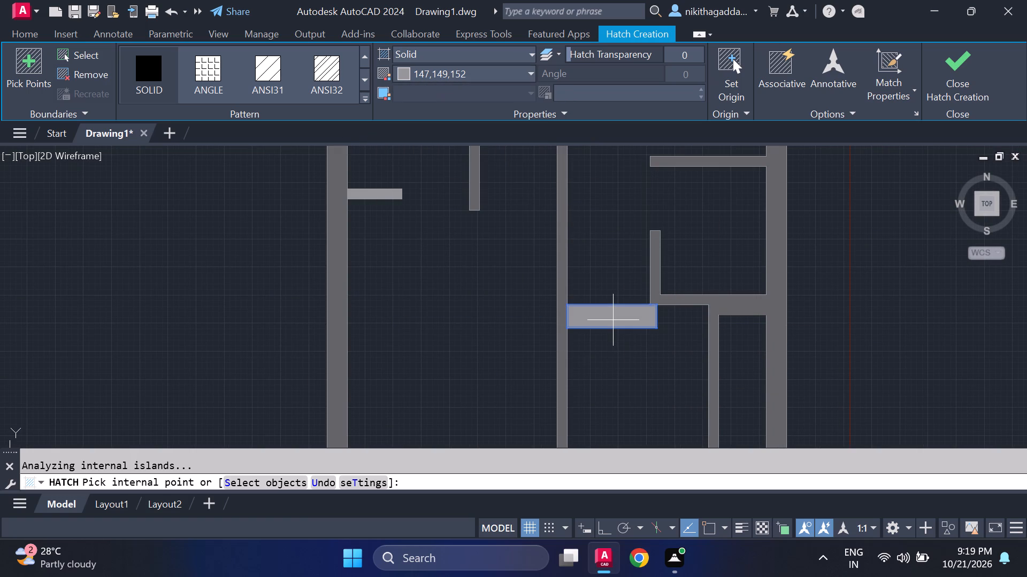
Add the border area around the inner rectangle in the plan's southwest corner to the same Solid hatch, and finish it.
middle_drag(613, 320, 640, 184)
scroll(640, 189, down, 2)
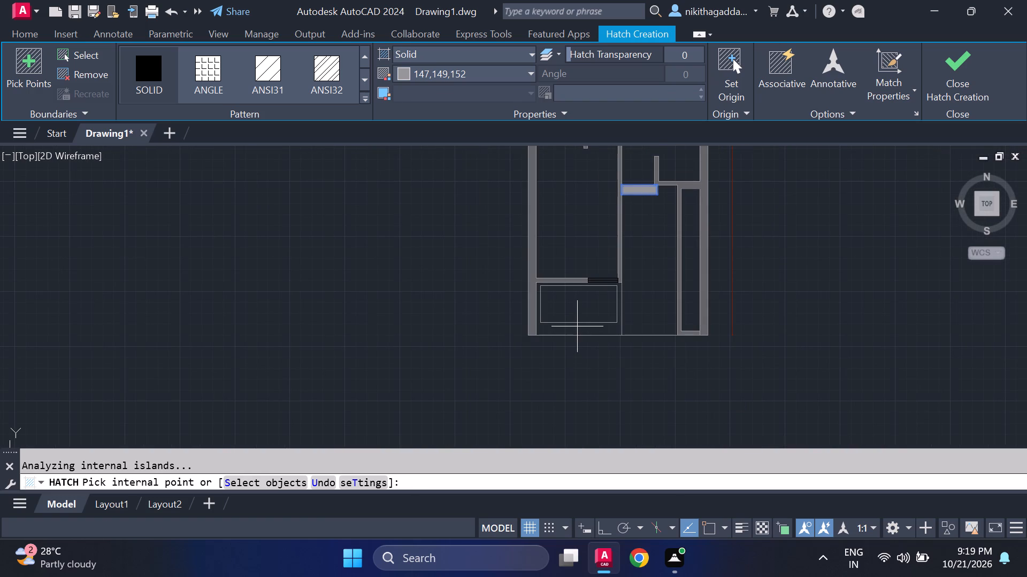
scroll(577, 326, up, 3)
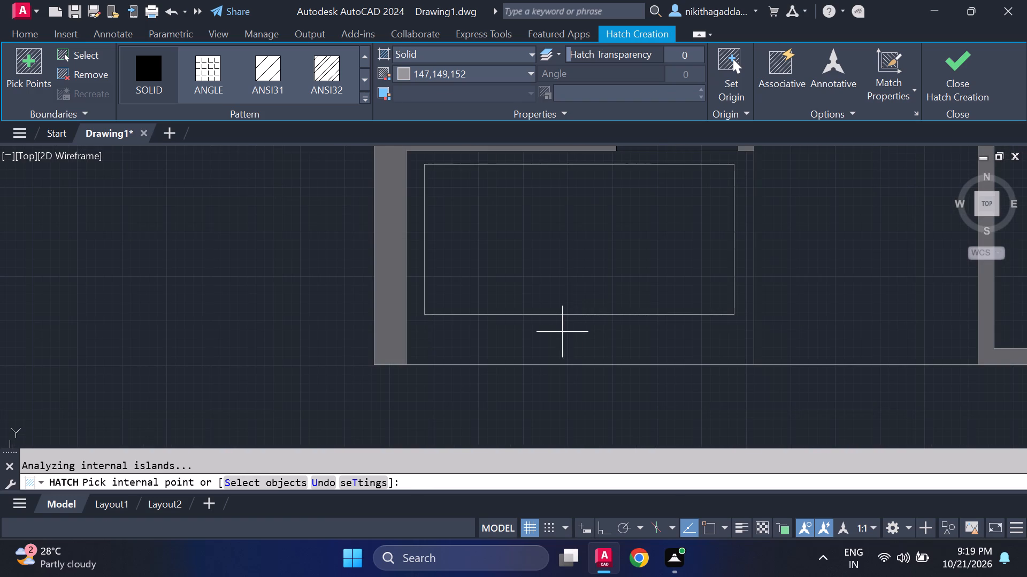
click(562, 332)
scroll(632, 265, down, 4)
middle_drag(724, 220, 703, 323)
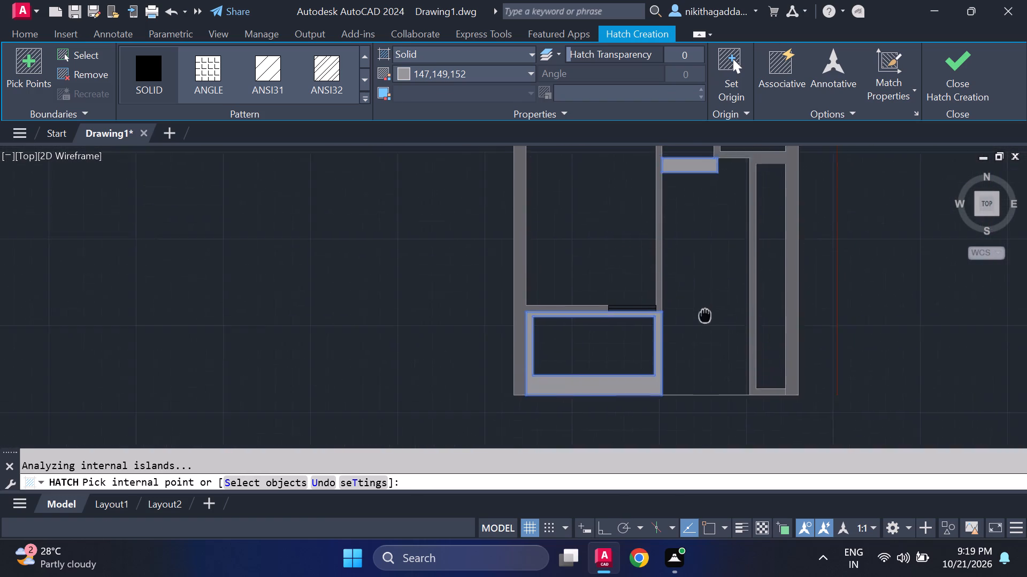
middle_drag(703, 323, 639, 301)
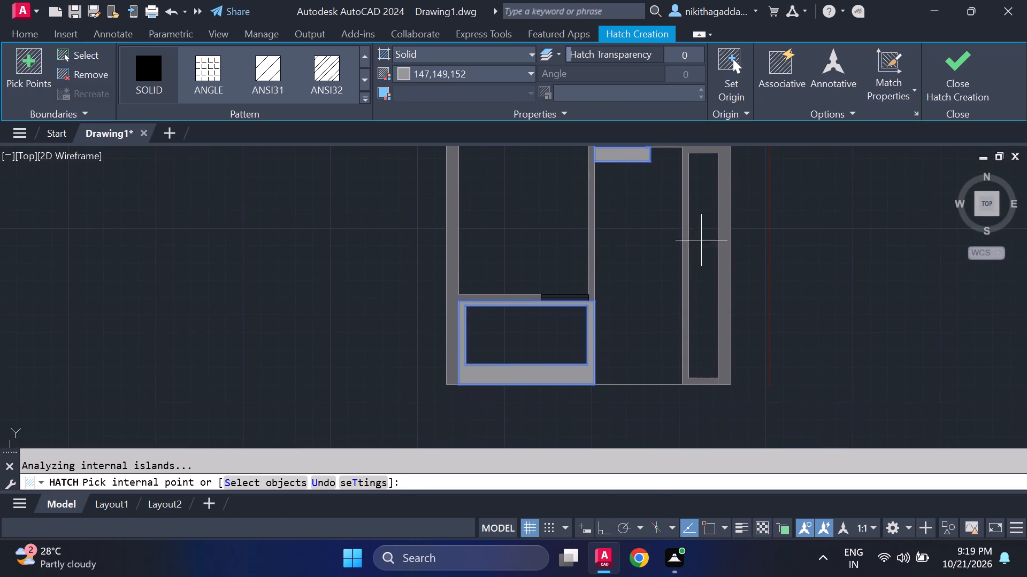
click(962, 71)
Change the hatch of the short horizontal partition projecting from the west wall to the Solid pattern in colour 99,100,102.
middle_drag(585, 301, 600, 397)
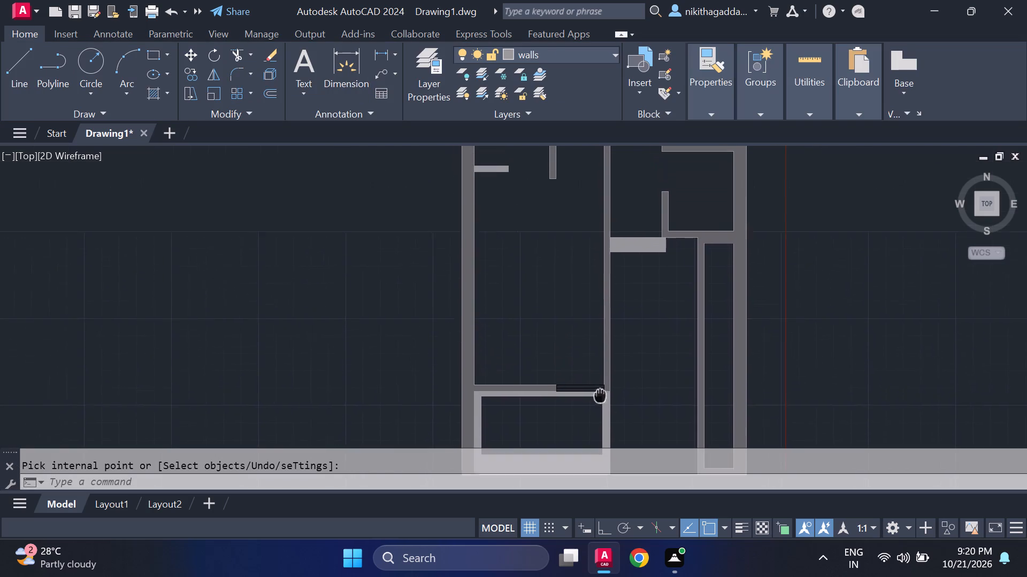
middle_drag(600, 397, 600, 402)
scroll(665, 224, down, 2)
middle_drag(670, 217, 713, 283)
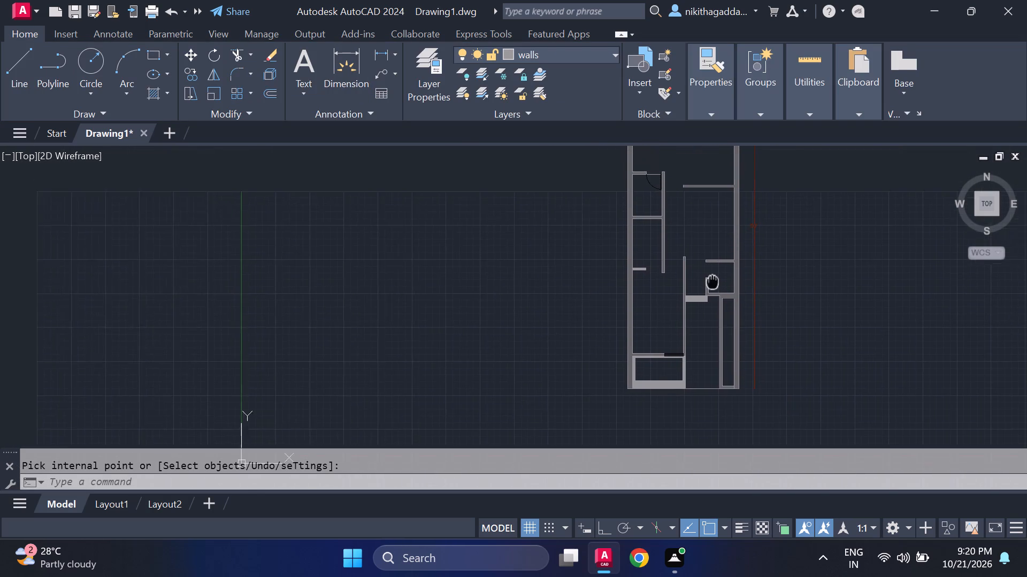
middle_drag(713, 283, 715, 289)
scroll(716, 289, up, 3)
scroll(730, 274, down, 4)
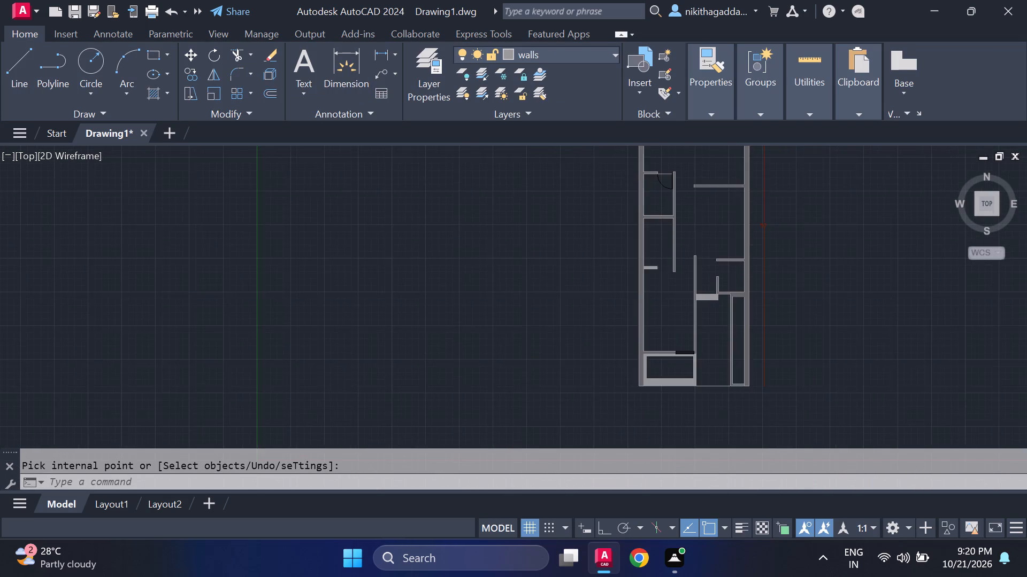
scroll(730, 277, up, 3)
middle_drag(732, 277, 735, 373)
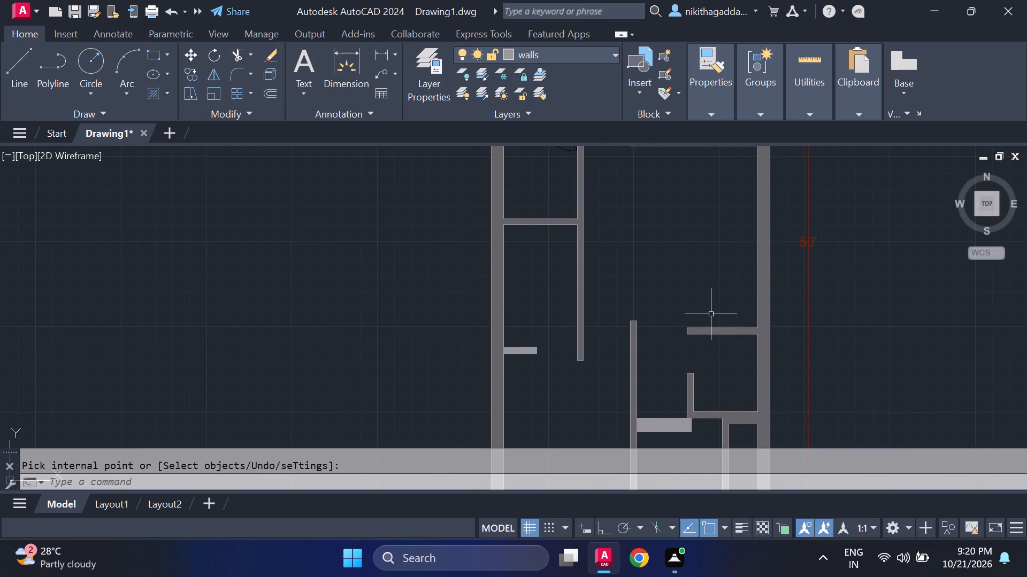
scroll(532, 355, up, 2)
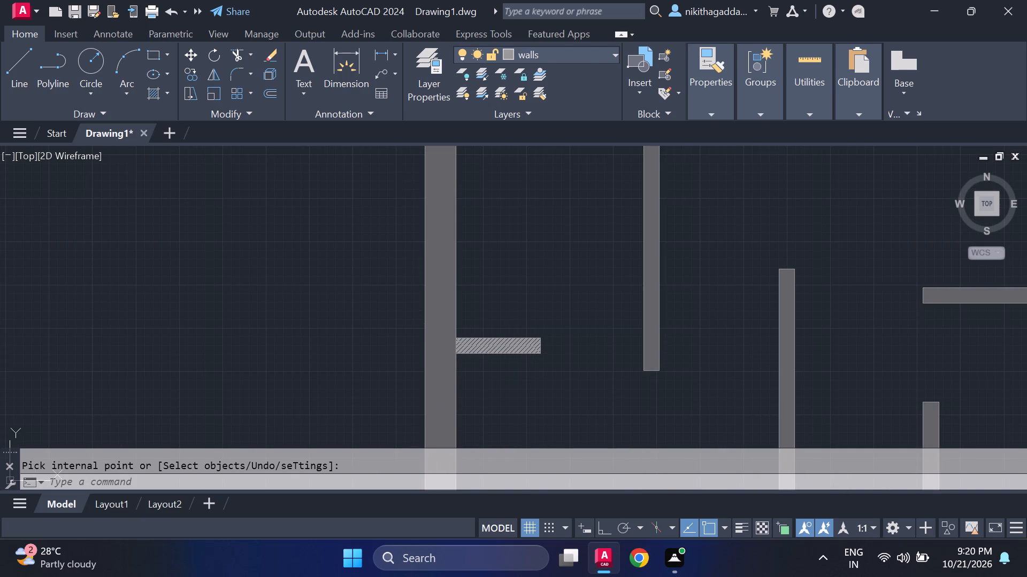
click(507, 348)
click(161, 83)
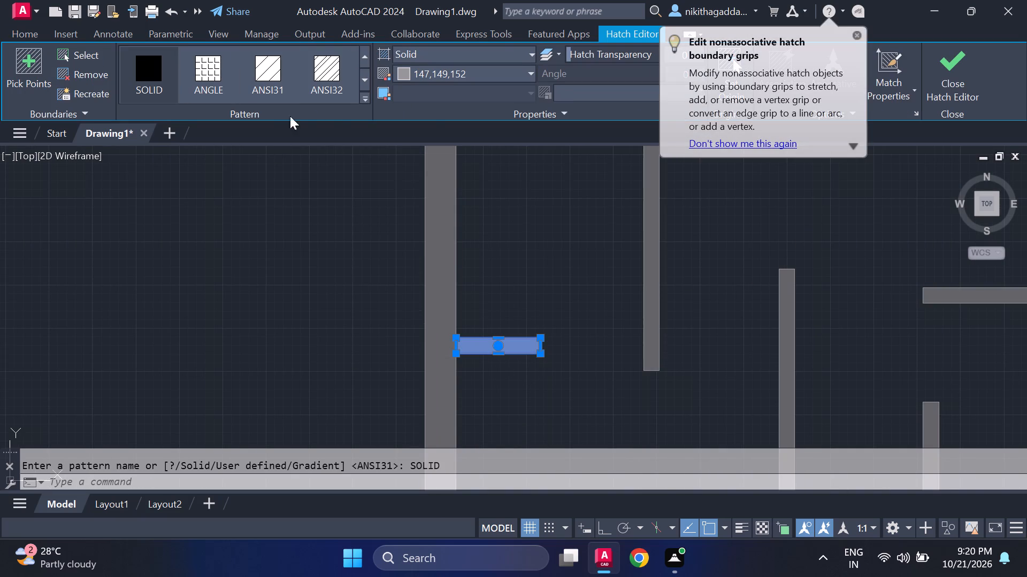
click(474, 71)
click(407, 152)
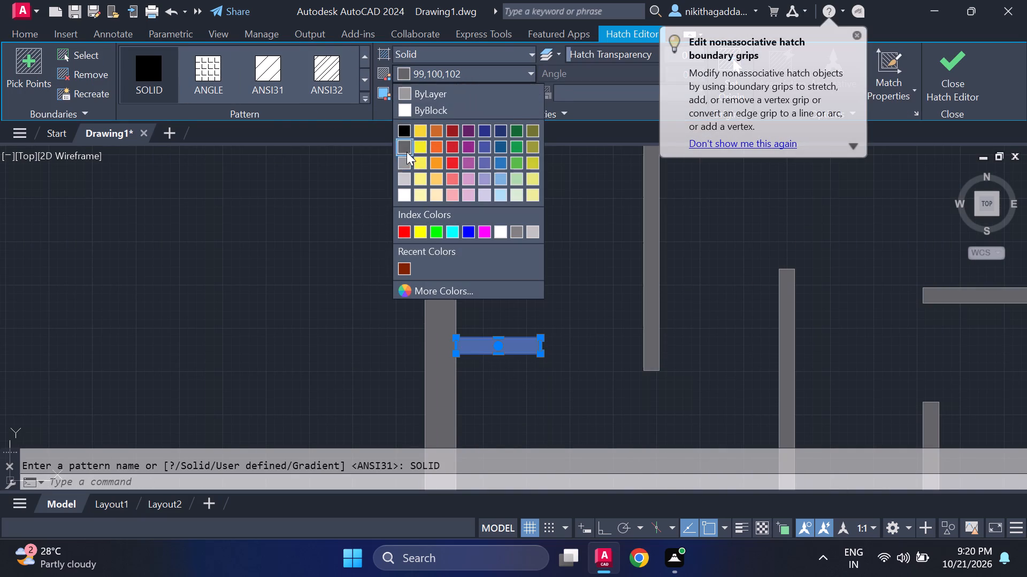
click(941, 71)
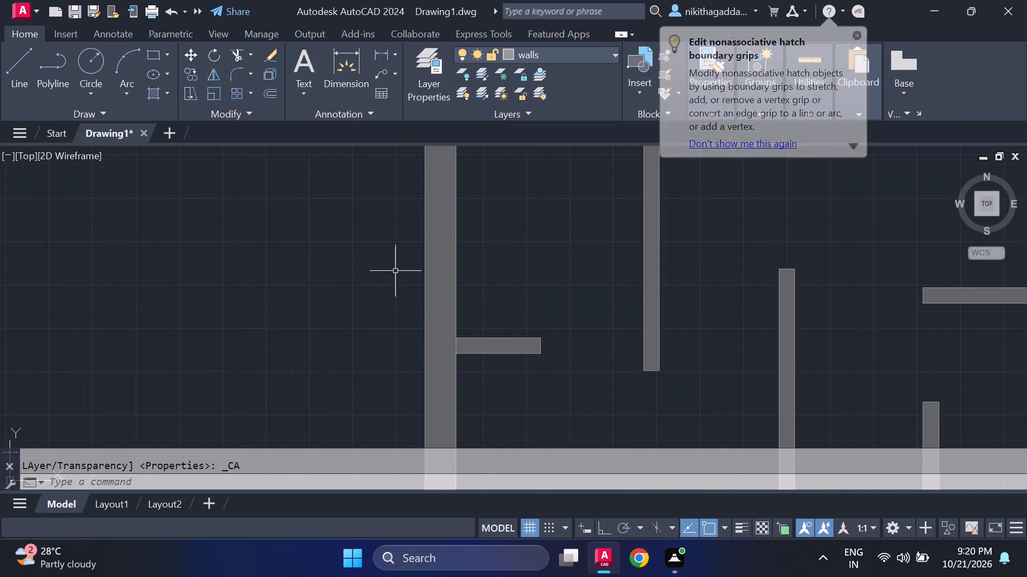
Examine the wall and partition hatching across the floor plan, from the southern rooms up to the north end.
scroll(396, 267, up, 5)
scroll(407, 260, down, 6)
scroll(800, 425, up, 3)
middle_drag(800, 422, 799, 408)
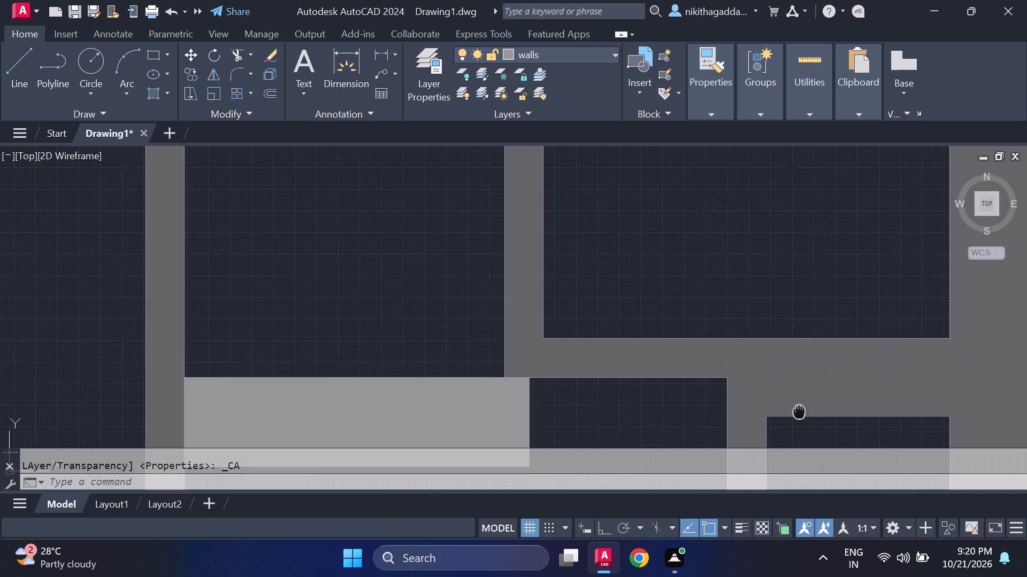
middle_drag(799, 408, 799, 394)
scroll(799, 394, up, 1)
scroll(517, 308, up, 4)
scroll(511, 308, down, 7)
scroll(536, 337, up, 1)
middle_drag(546, 352, 566, 219)
scroll(566, 221, down, 6)
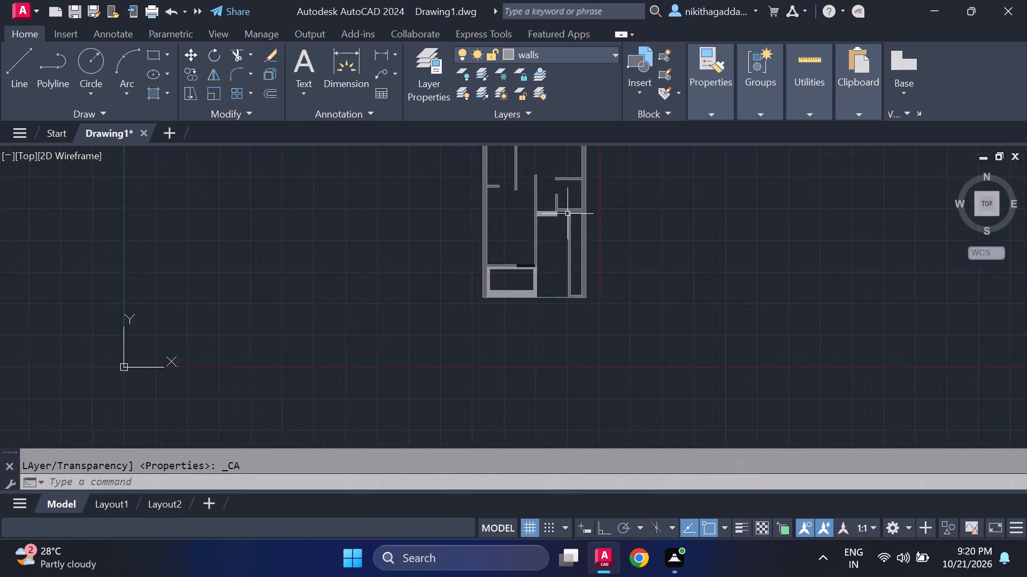
scroll(568, 214, down, 1)
scroll(554, 231, up, 4)
scroll(524, 293, up, 4)
scroll(515, 312, down, 6)
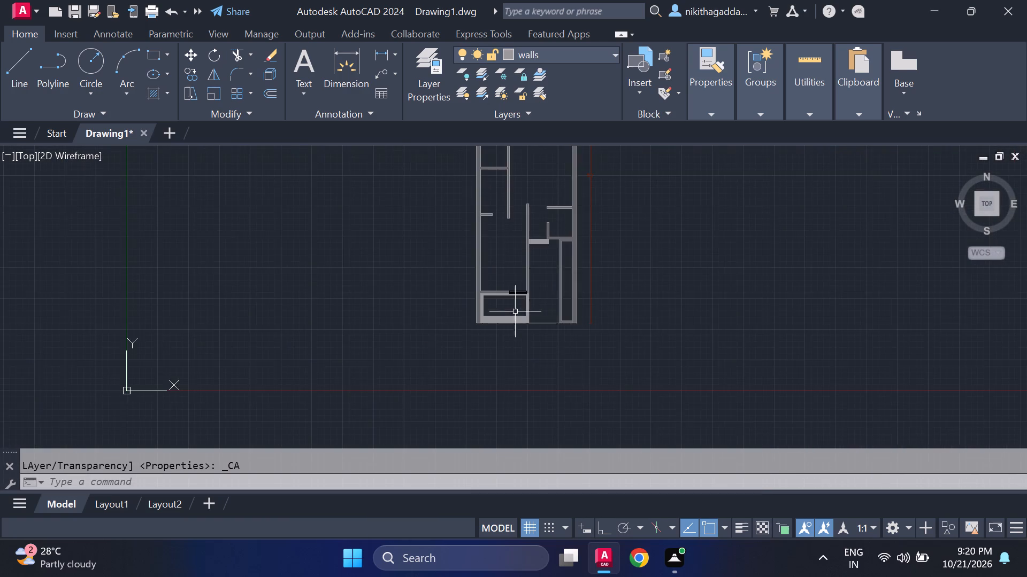
middle_drag(579, 244, 604, 469)
scroll(554, 256, up, 4)
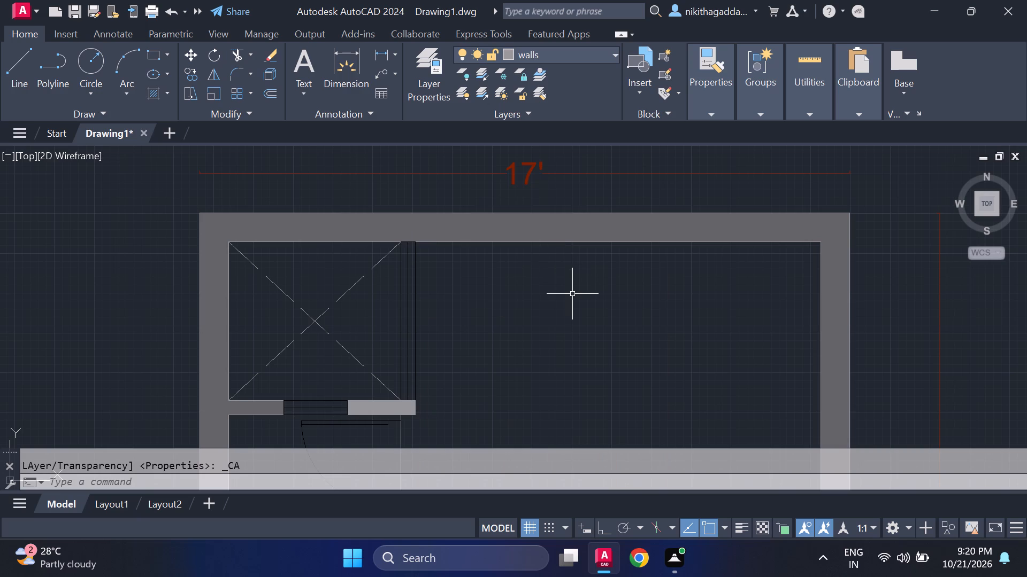
middle_drag(598, 288, 620, 228)
scroll(620, 220, down, 3)
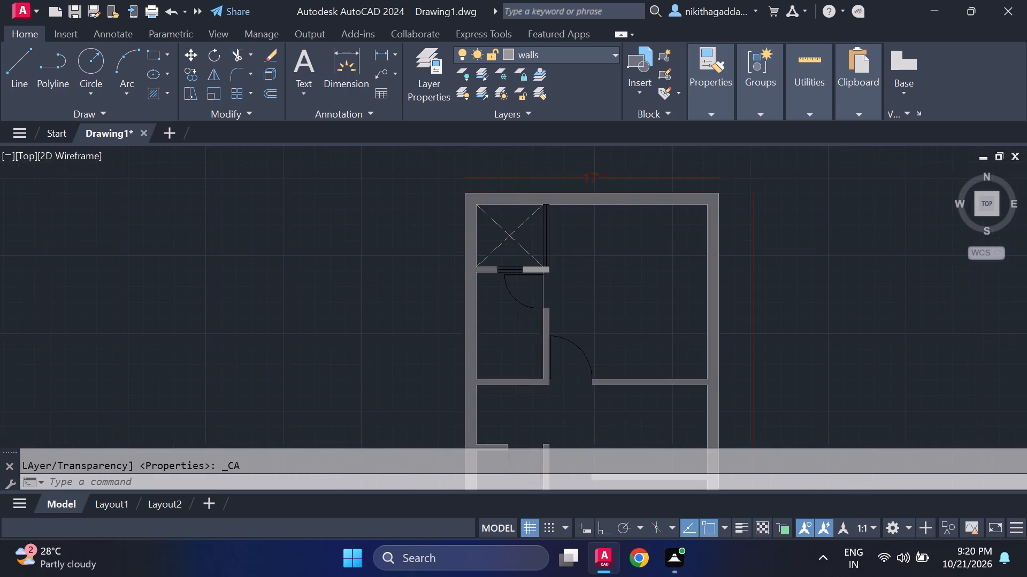
scroll(611, 282, up, 2)
middle_drag(612, 304, 595, 413)
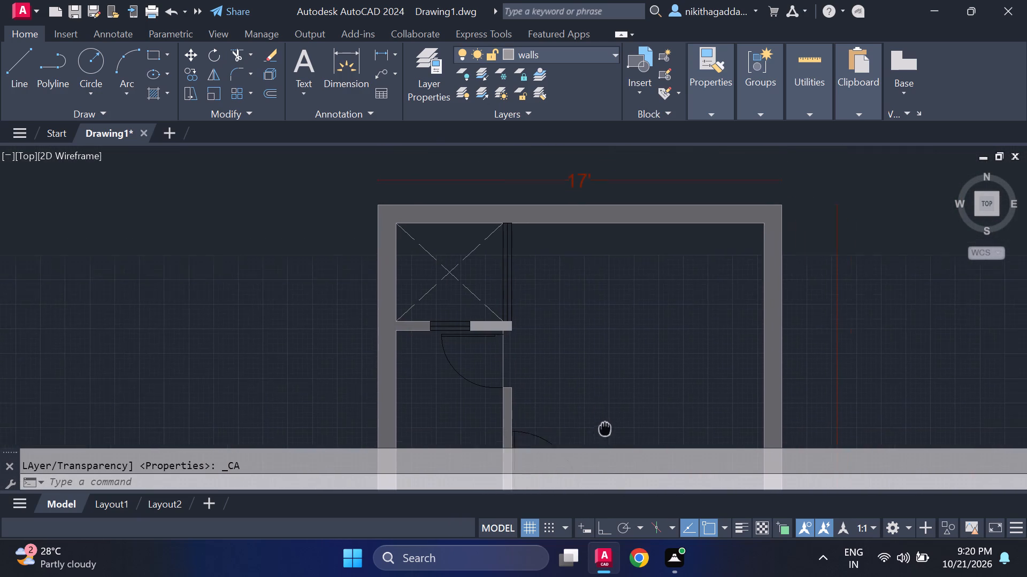
middle_drag(595, 413, 569, 294)
scroll(568, 287, down, 3)
middle_drag(593, 386, 568, 276)
scroll(568, 272, up, 2)
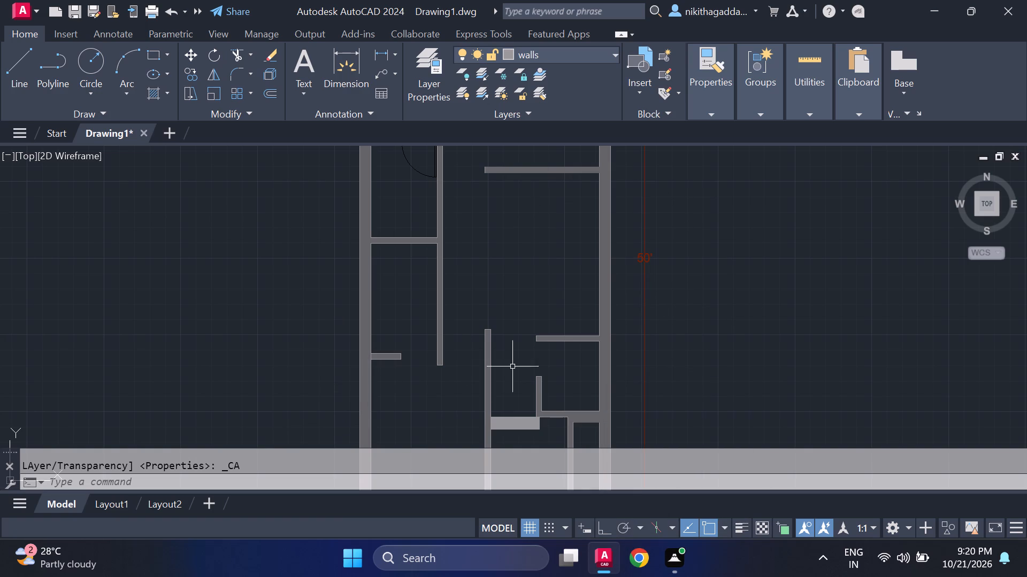
middle_drag(523, 356, 524, 356)
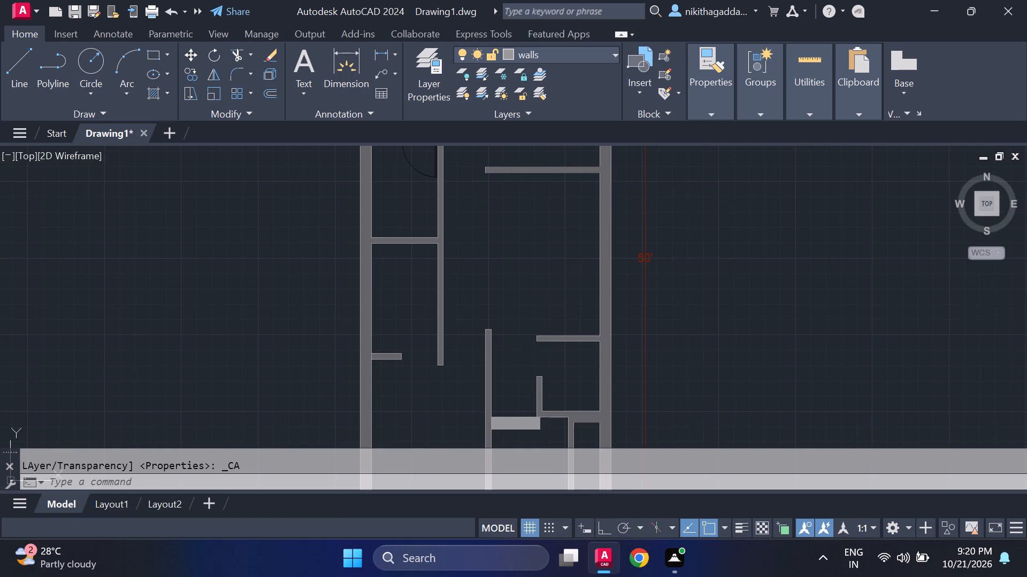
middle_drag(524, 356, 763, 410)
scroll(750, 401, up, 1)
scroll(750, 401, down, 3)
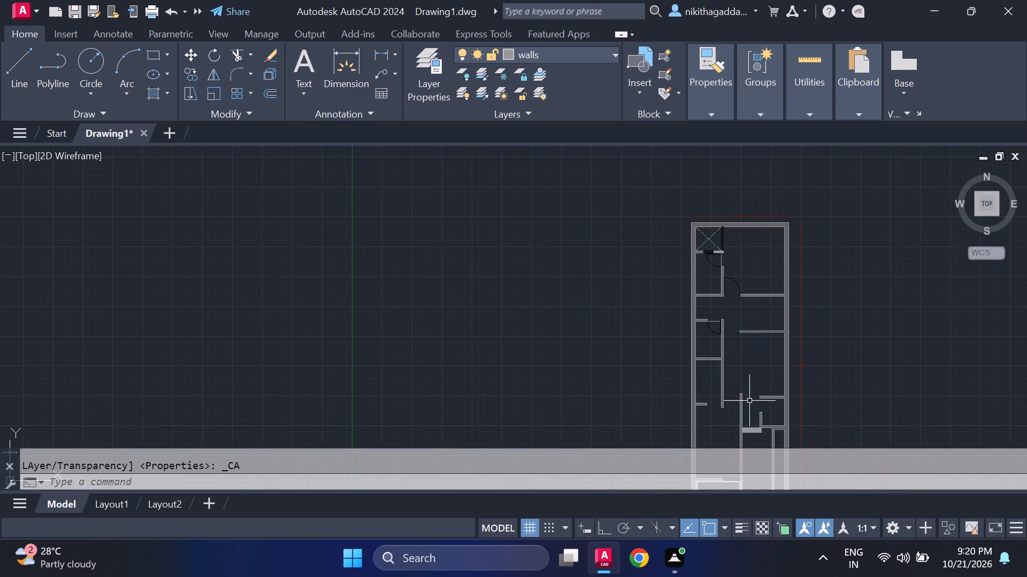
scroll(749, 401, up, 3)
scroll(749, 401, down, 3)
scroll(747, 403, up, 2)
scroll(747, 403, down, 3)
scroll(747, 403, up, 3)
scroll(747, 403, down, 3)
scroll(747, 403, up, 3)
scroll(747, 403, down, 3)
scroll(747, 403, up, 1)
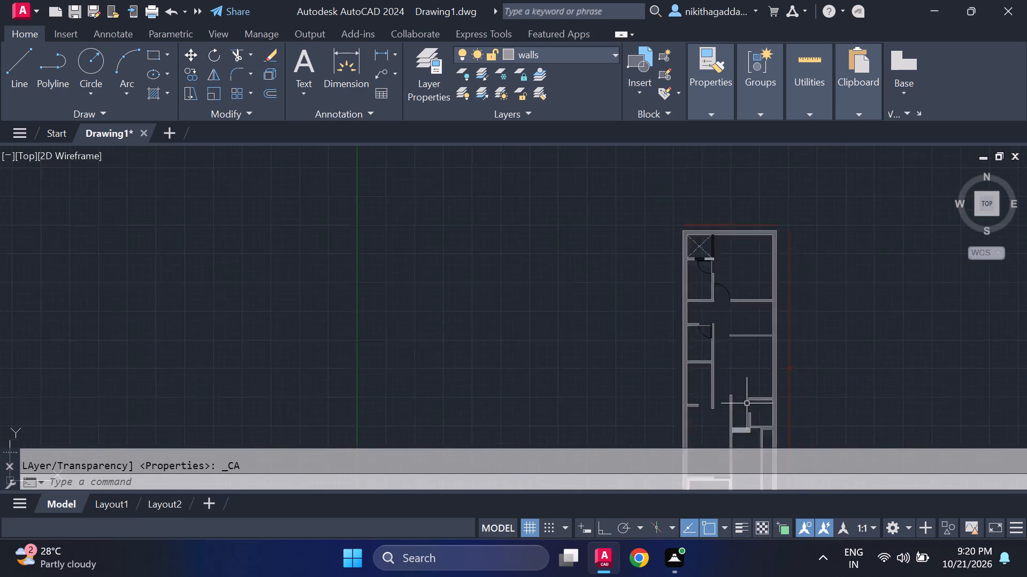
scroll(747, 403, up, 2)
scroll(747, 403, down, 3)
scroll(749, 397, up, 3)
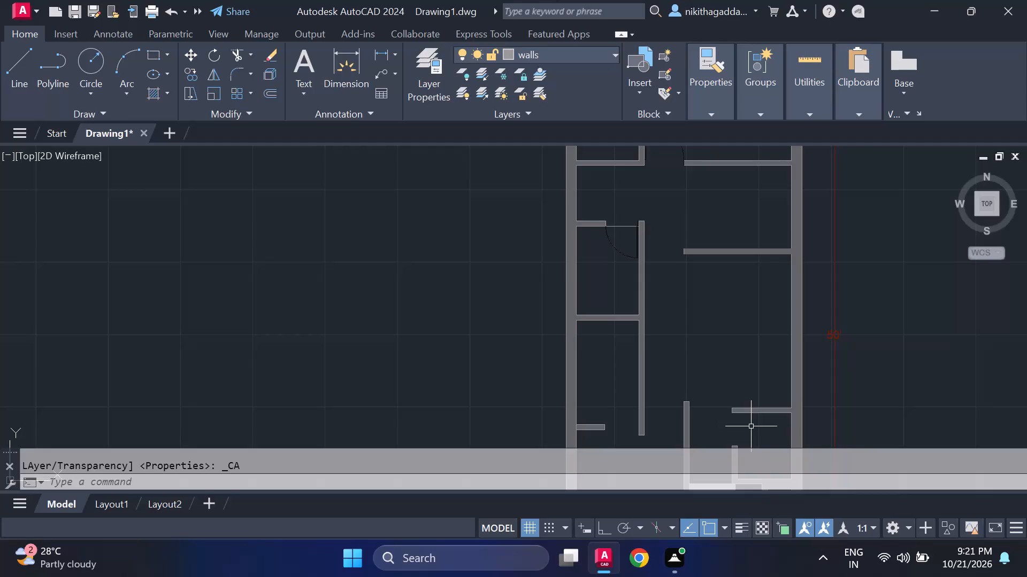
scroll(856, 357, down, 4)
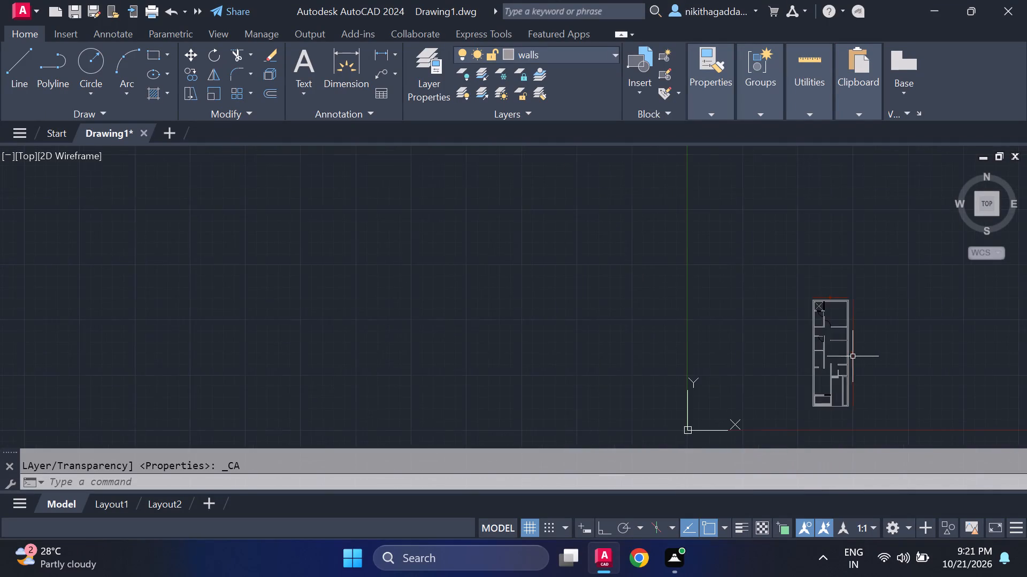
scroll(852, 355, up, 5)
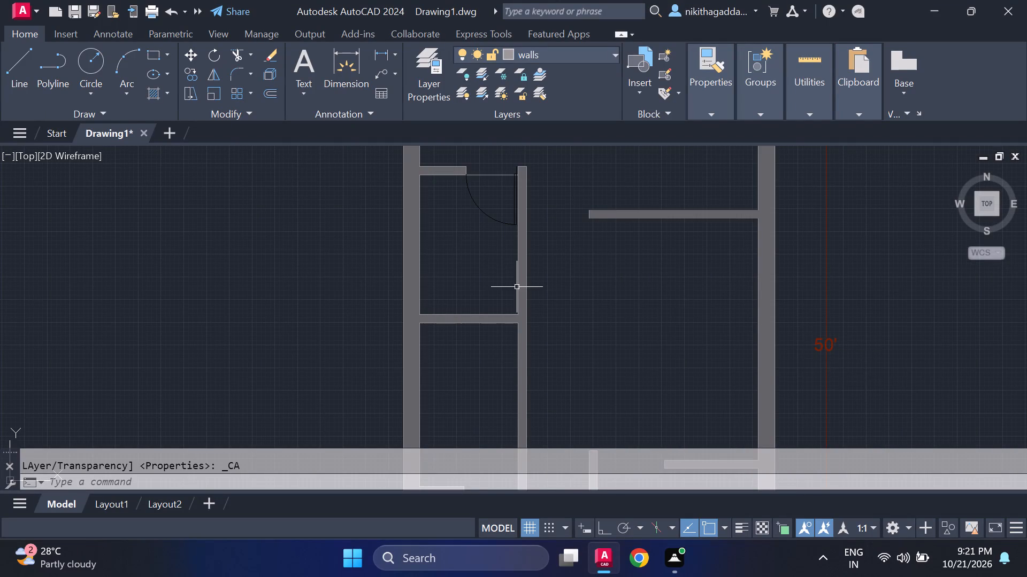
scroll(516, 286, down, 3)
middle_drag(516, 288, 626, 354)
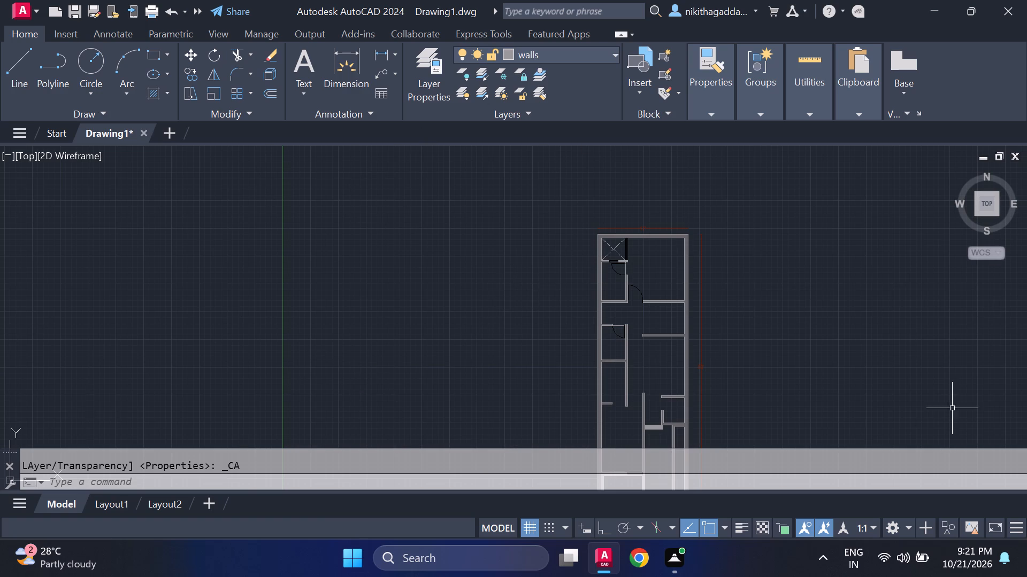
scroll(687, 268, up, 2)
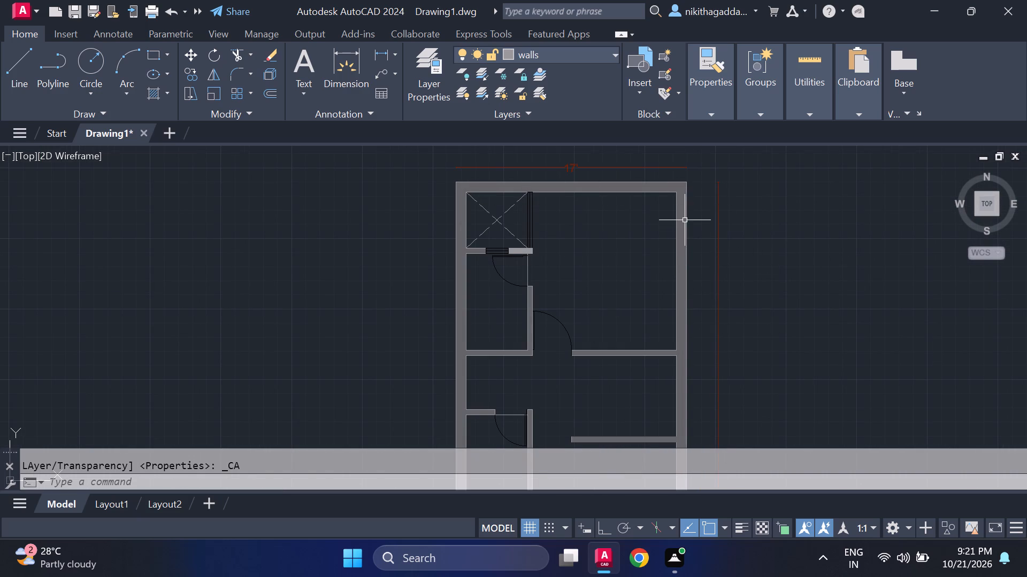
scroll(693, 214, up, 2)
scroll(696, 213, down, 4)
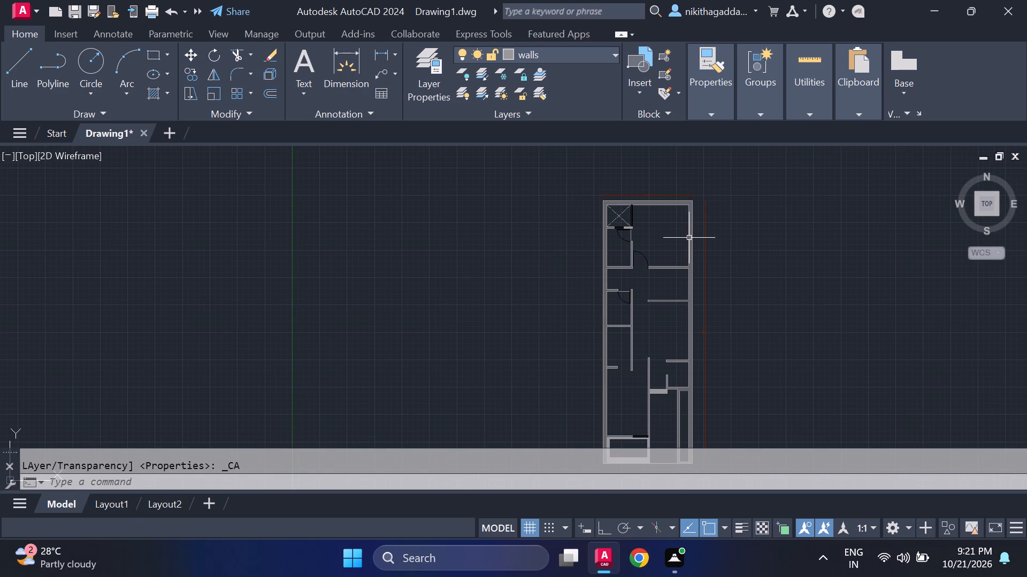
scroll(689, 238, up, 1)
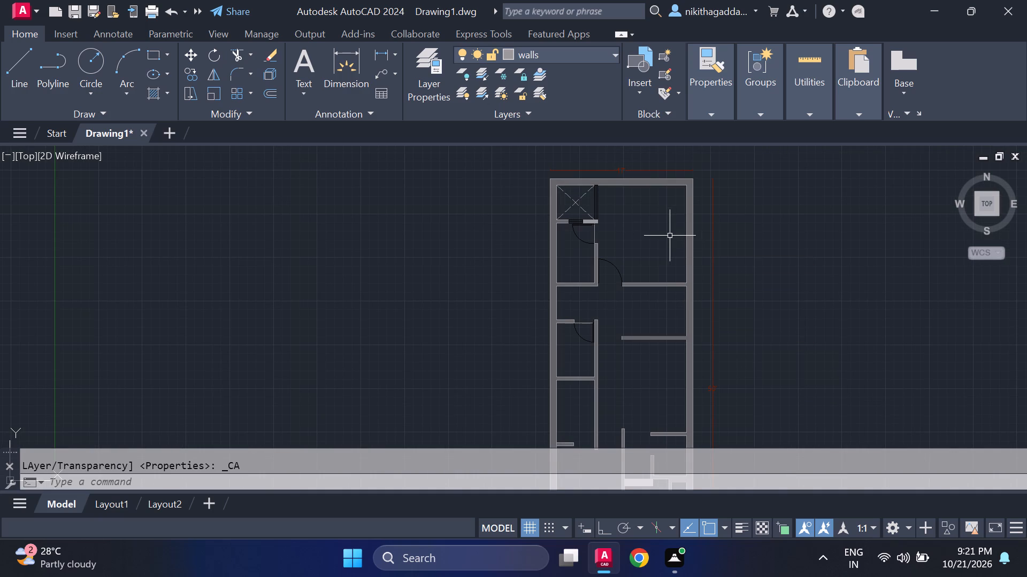
Examine the walls, partitions and door openings across the floor plan, from the north end down to the southern rooms.
scroll(689, 258, up, 1)
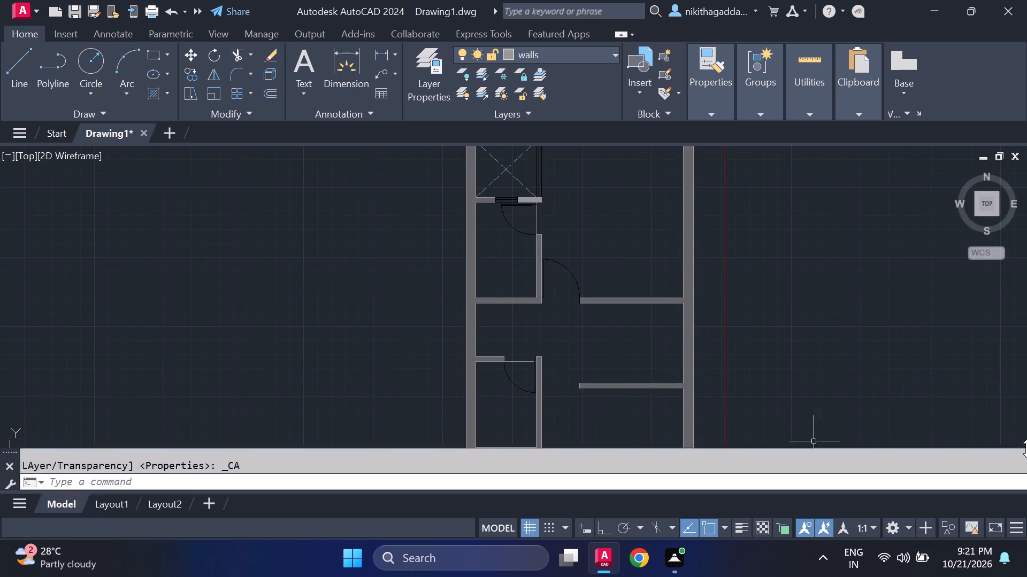
scroll(699, 327, down, 3)
scroll(696, 346, up, 3)
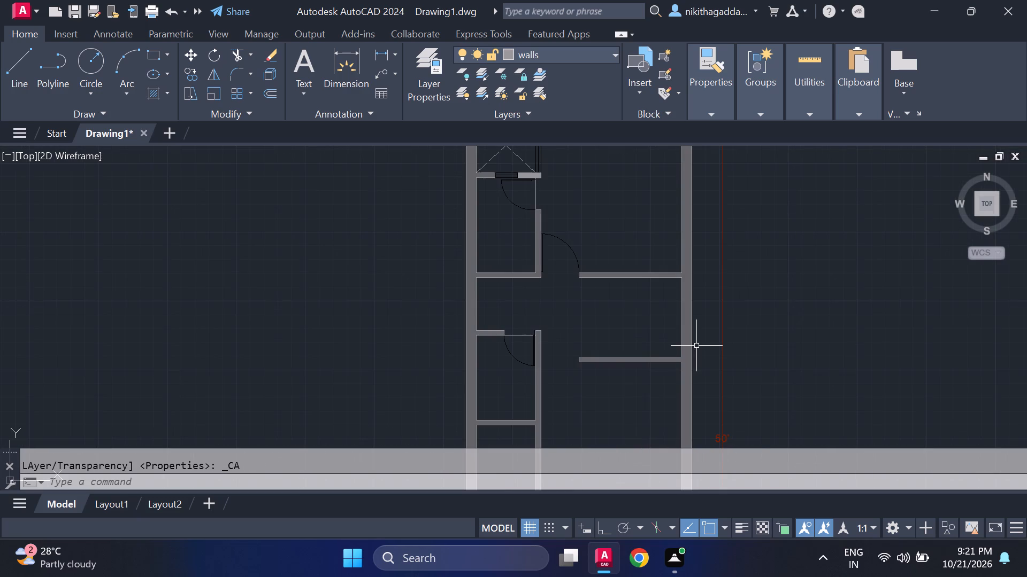
middle_drag(556, 333, 566, 338)
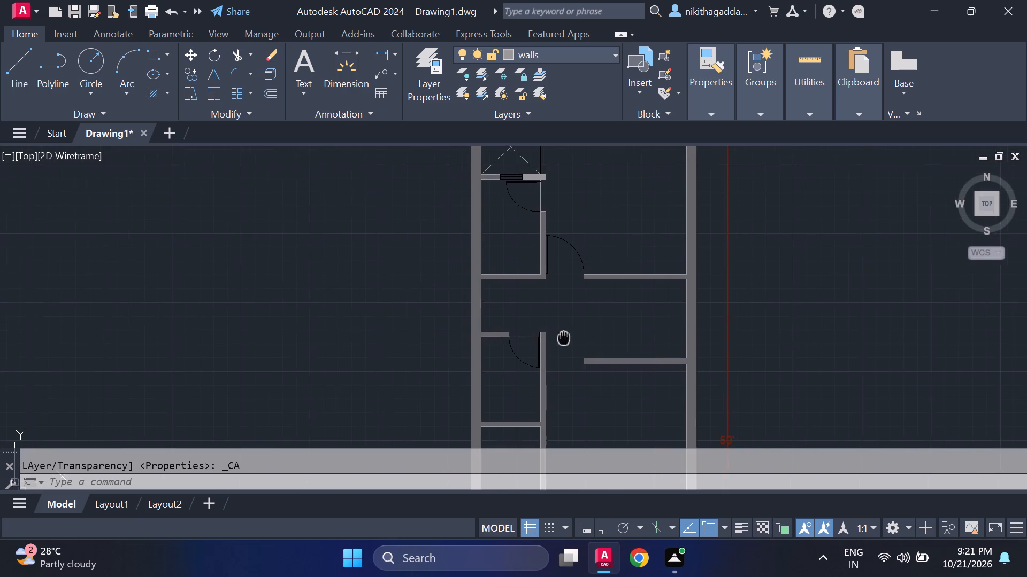
middle_drag(566, 338, 648, 430)
scroll(618, 365, up, 2)
scroll(618, 365, down, 2)
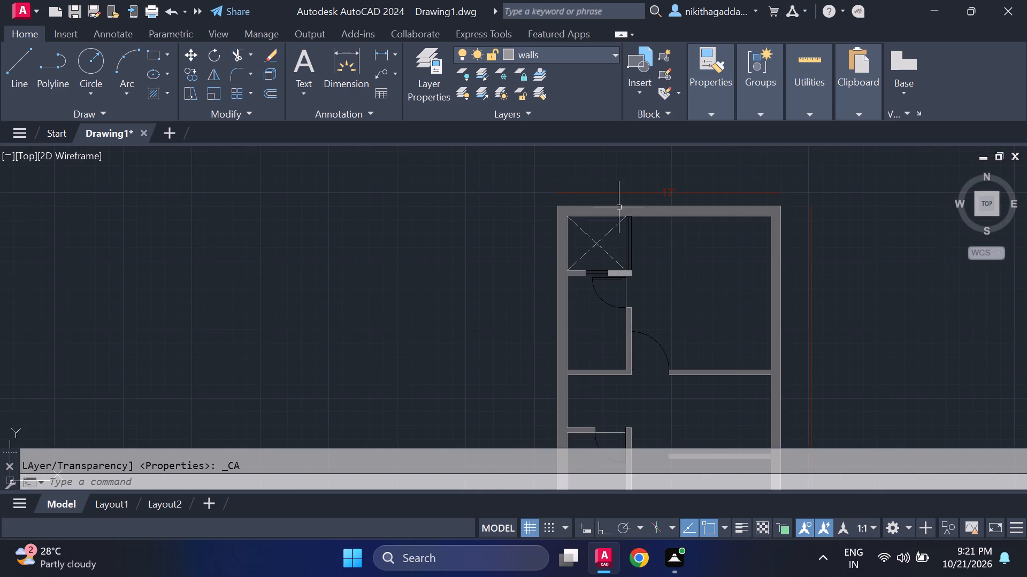
scroll(619, 213, up, 3)
scroll(654, 276, down, 4)
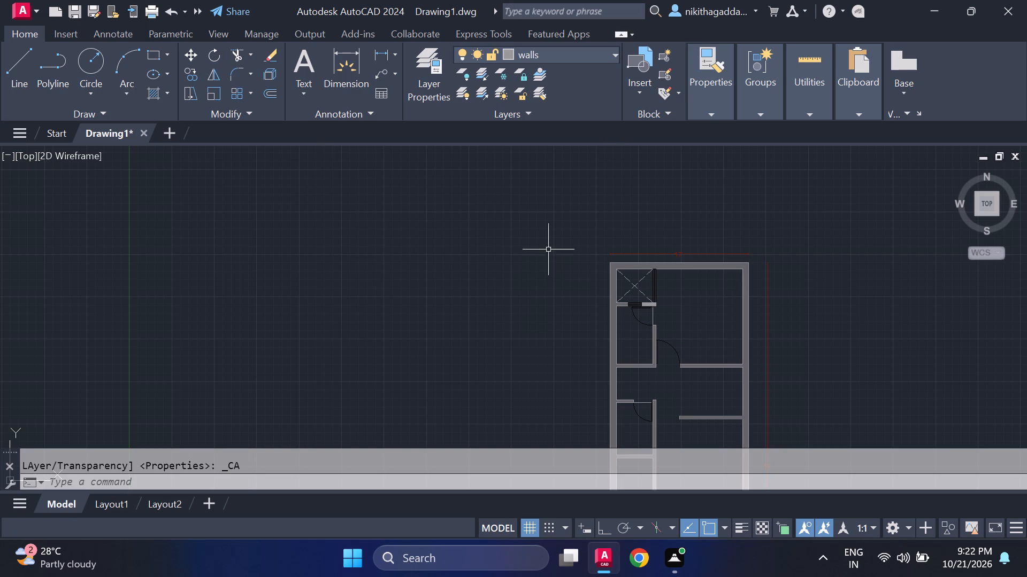
scroll(549, 247, down, 3)
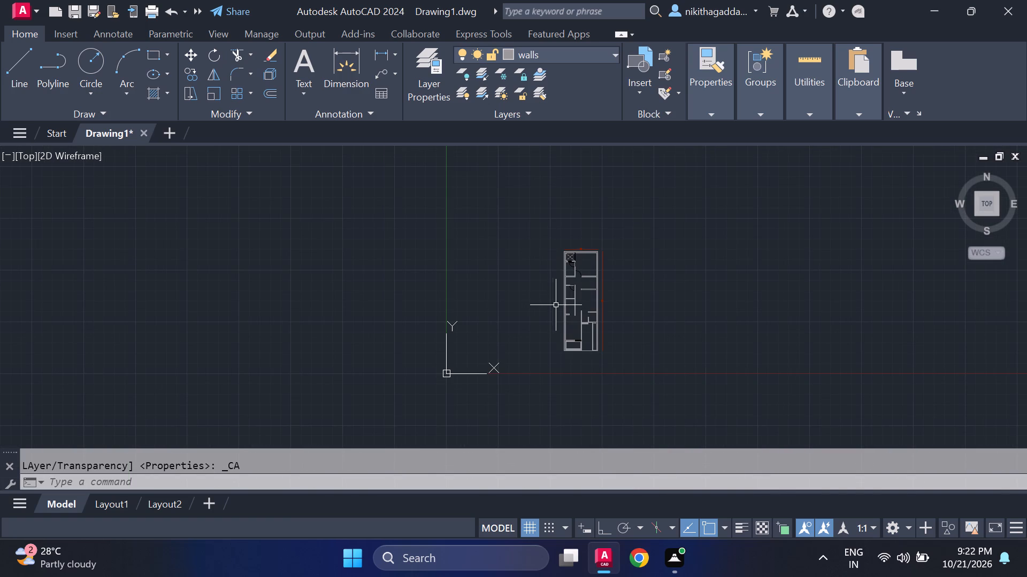
scroll(565, 307, up, 3)
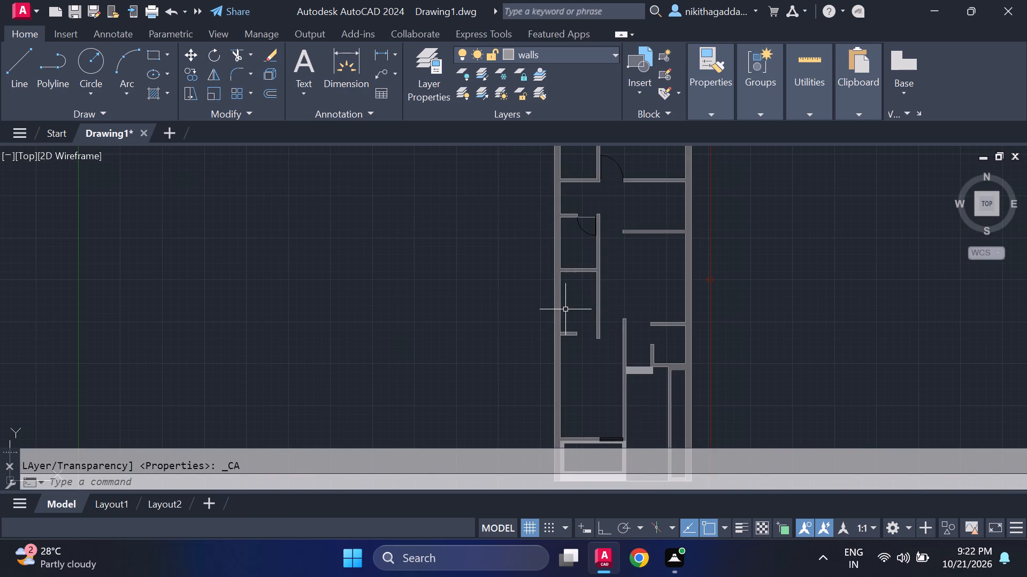
middle_drag(565, 311, 565, 258)
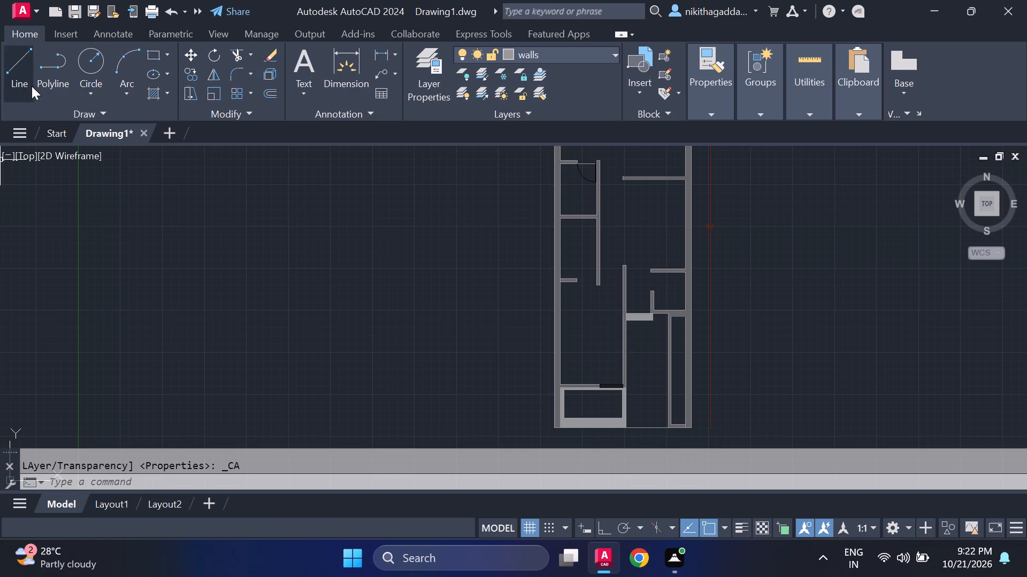
Open the existing drawing 20 X40 3BHK PLAN from the Documents folder.
click(30, 131)
click(60, 264)
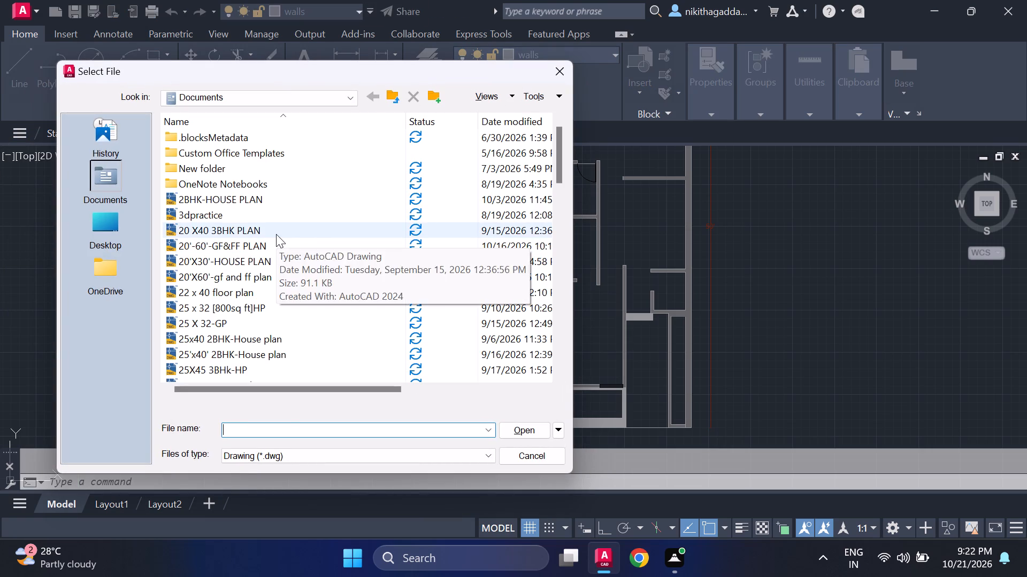
click(276, 234)
click(537, 426)
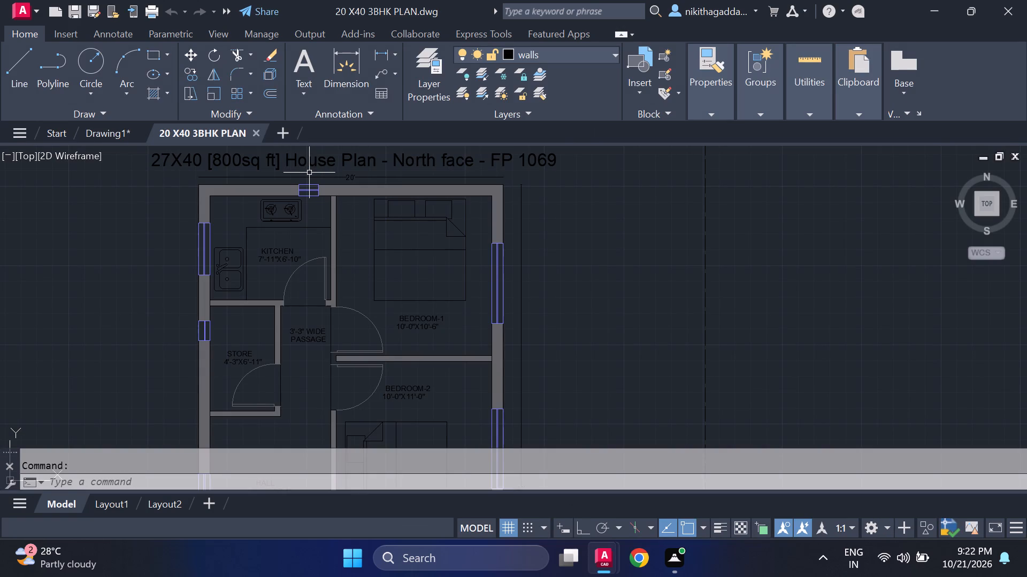
Select the double-bowl sink and all the linework of the two-burner stove in the house plan's kitchen.
scroll(328, 293, down, 2)
scroll(292, 279, up, 2)
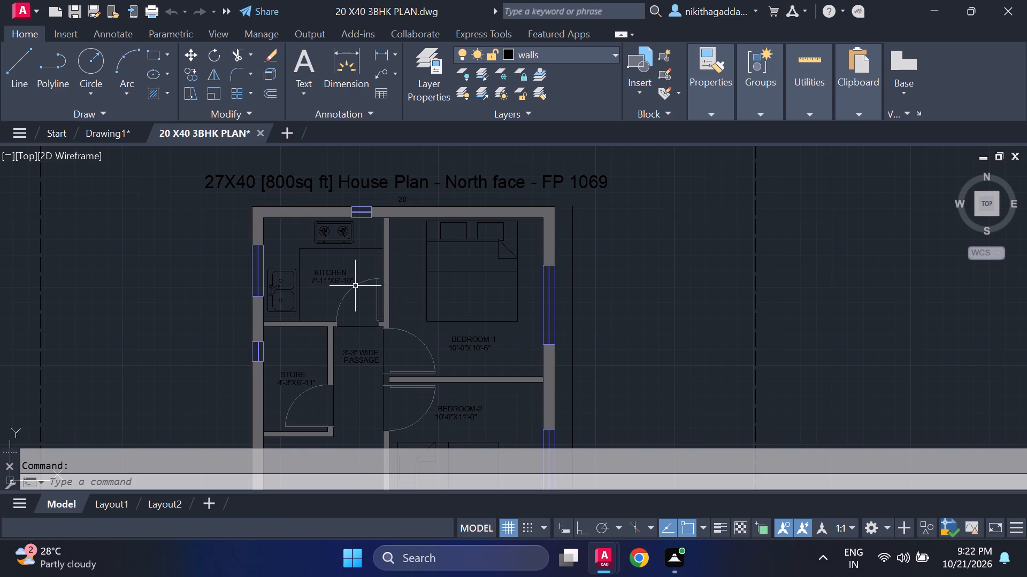
scroll(349, 232, up, 2)
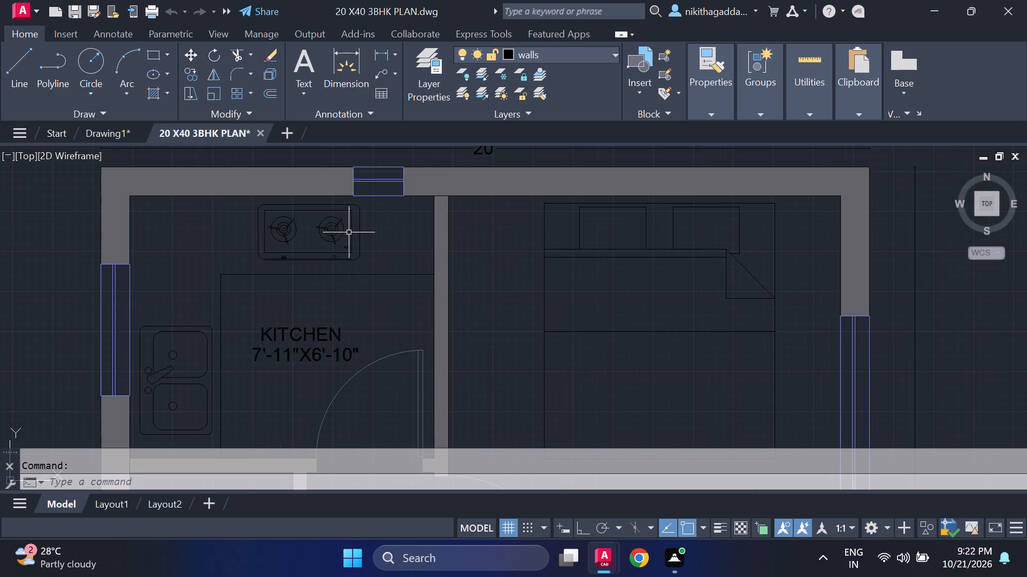
click(178, 292)
click(160, 375)
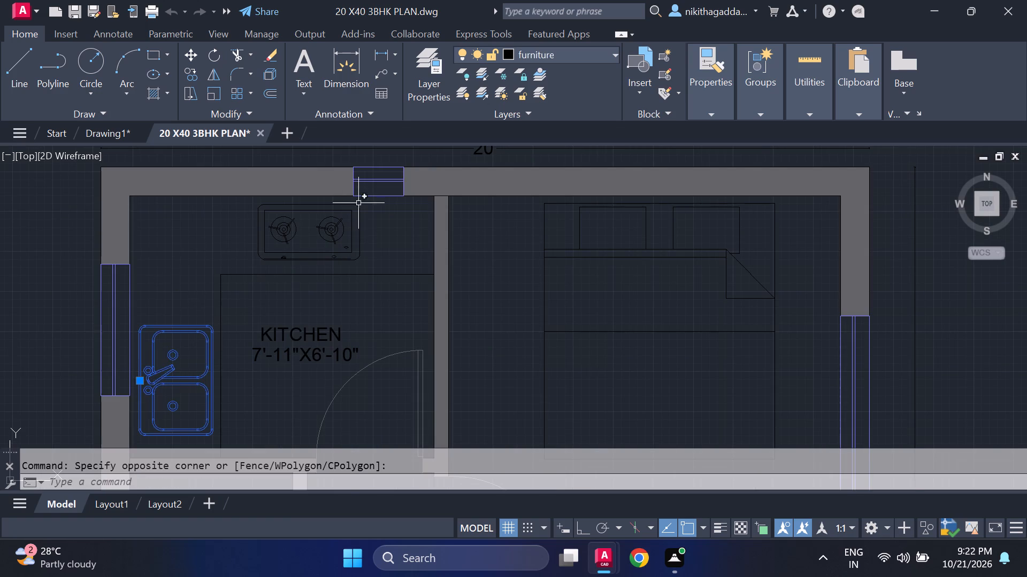
scroll(359, 202, up, 2)
click(359, 215)
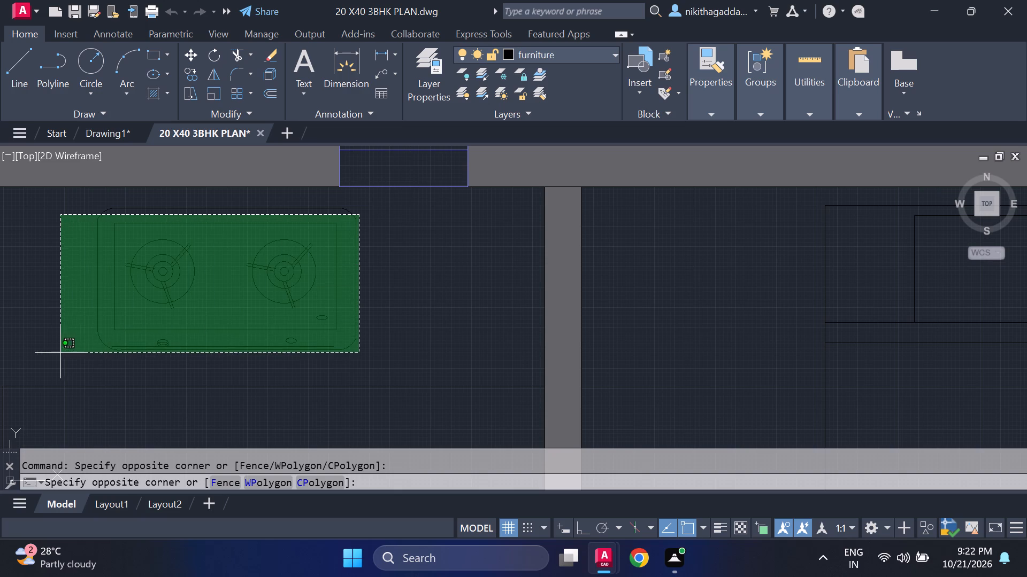
click(48, 357)
drag(362, 200, 355, 206)
click(65, 277)
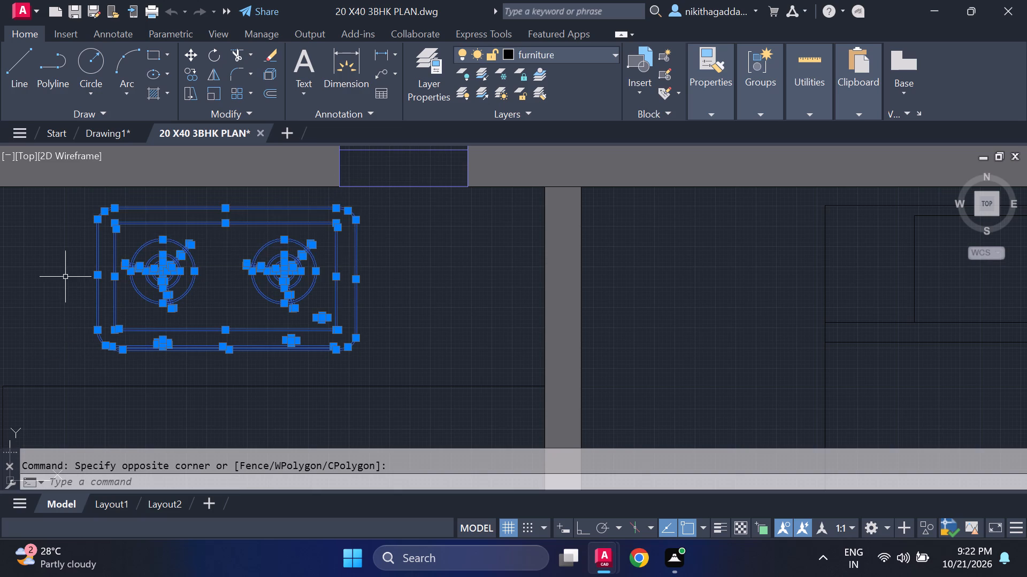
Examine the furniture and fixtures in the remaining rooms of the 20 X40 house plan, keeping the sink and stove selected.
scroll(171, 253, down, 5)
middle_drag(202, 347, 227, 217)
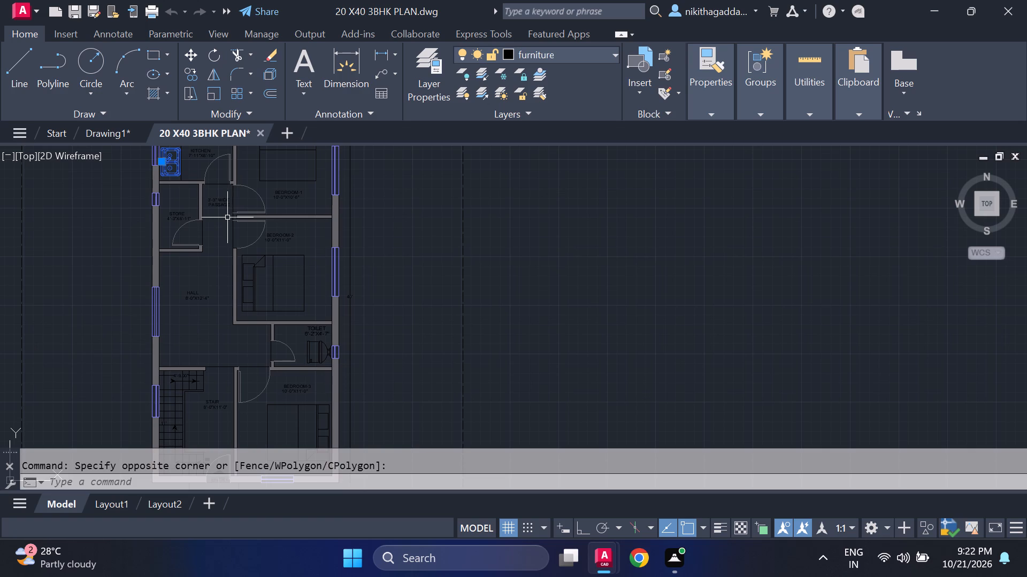
scroll(248, 227, up, 1)
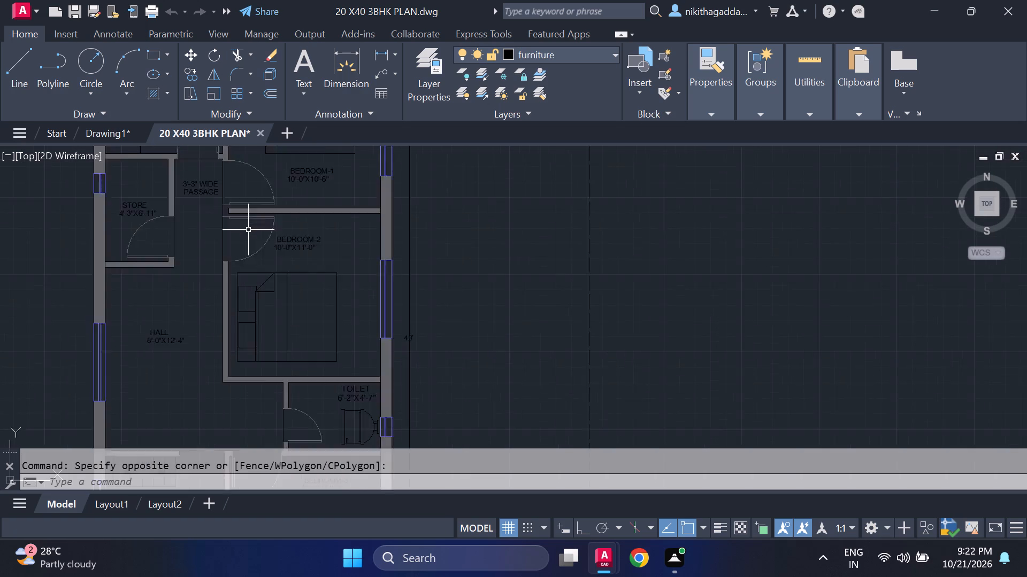
scroll(248, 231, up, 1)
scroll(250, 256, down, 2)
middle_drag(247, 326, 289, 256)
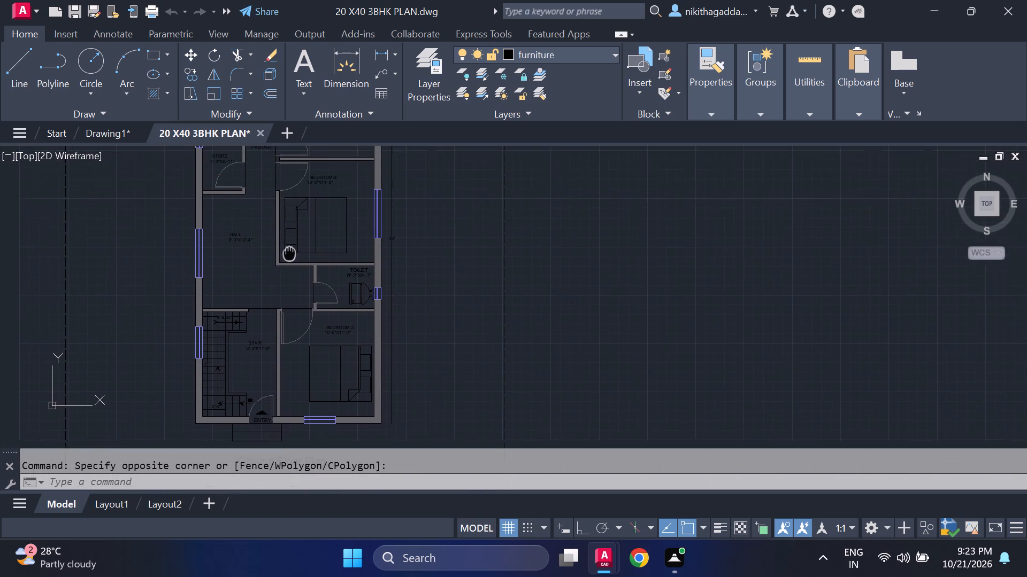
middle_drag(289, 256, 290, 273)
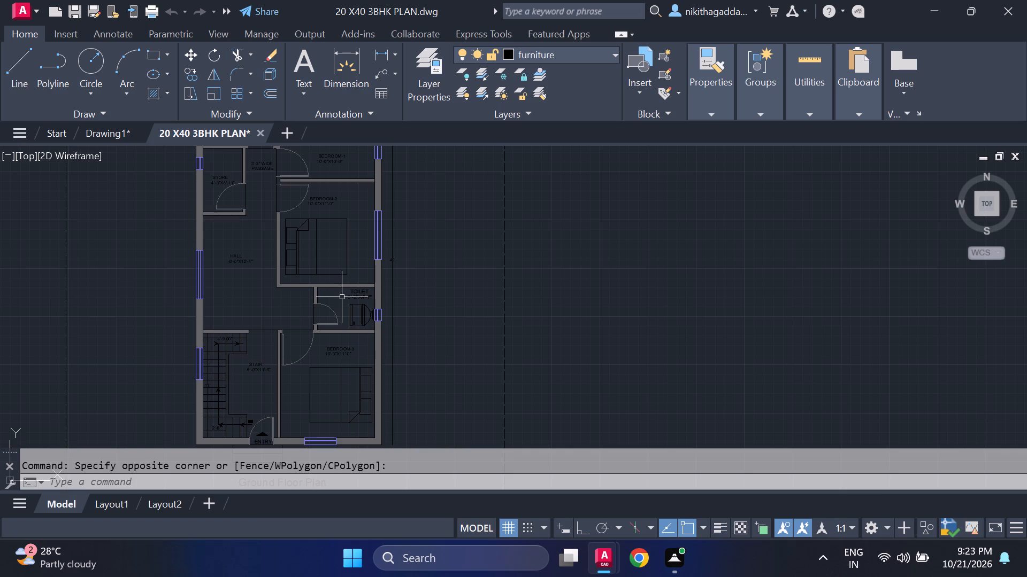
scroll(325, 205, down, 1)
middle_drag(325, 205, 332, 300)
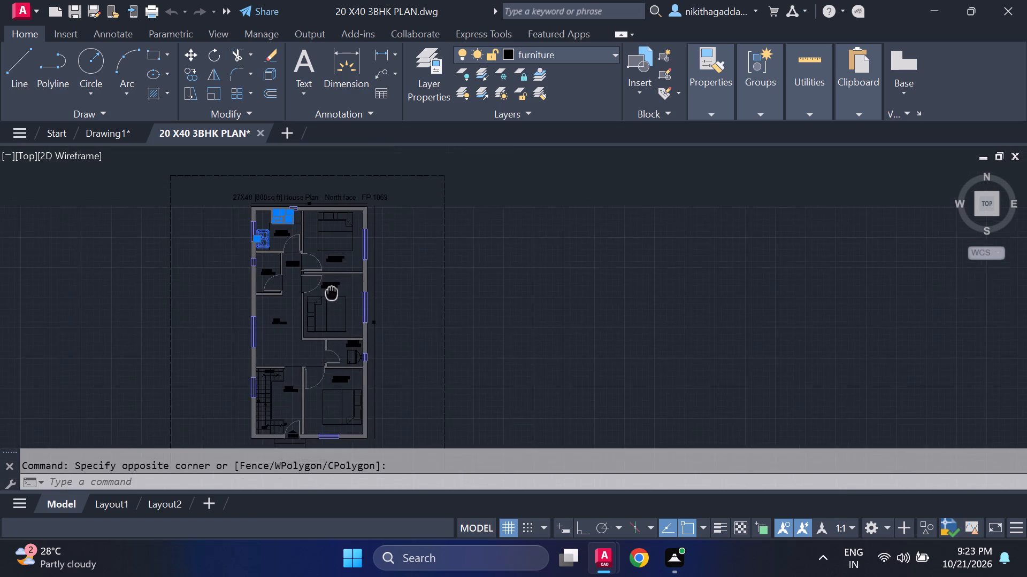
middle_drag(332, 300, 334, 334)
scroll(337, 326, up, 2)
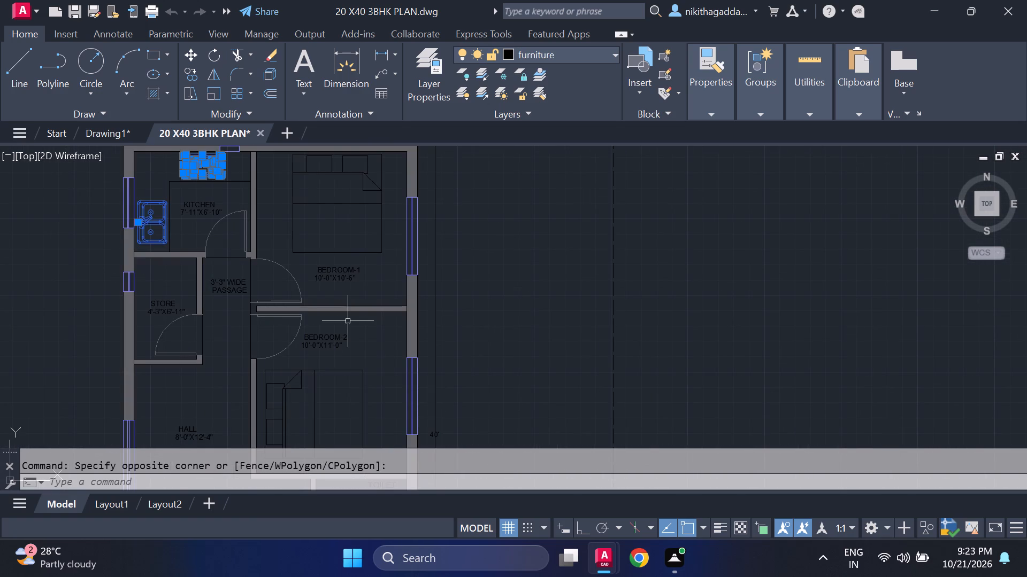
Copy the selected sink and stove into Drawing1, placing them in the empty space west of the floor plan.
key(ctrl+c)
ctrl+drag(348, 321, 301, 335)
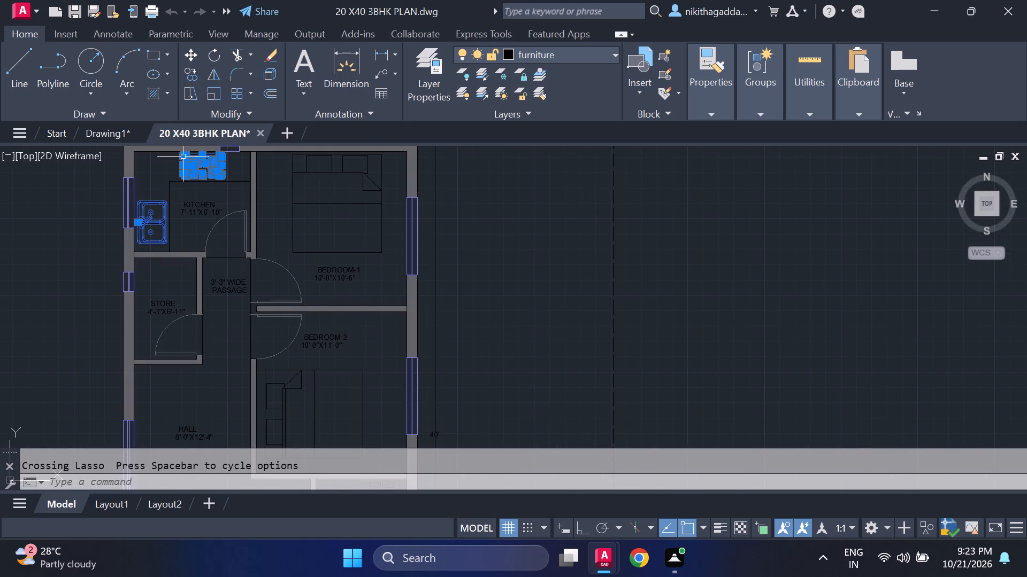
click(101, 131)
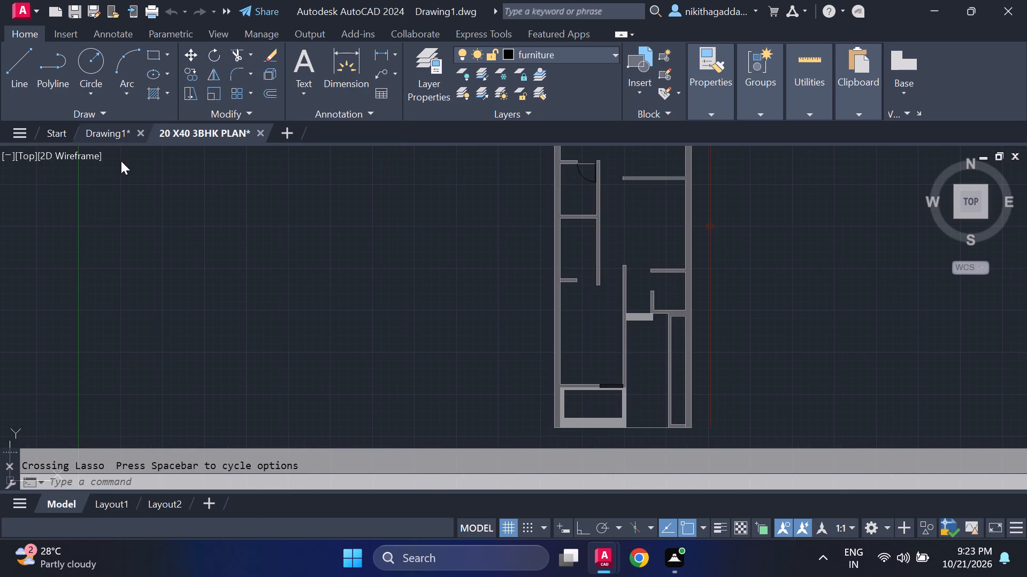
key(ctrl+v)
click(395, 363)
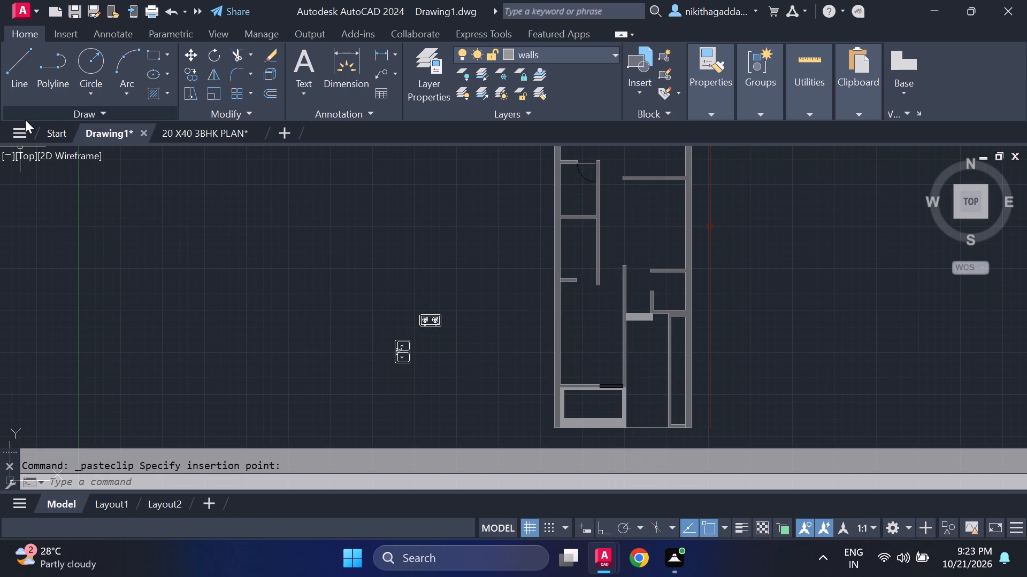
Move the small ellipse in the lower east corner of the stove's inner frame onto the centre of the eastern front-edge ellipse.
scroll(409, 287, up, 3)
middle_drag(485, 384, 486, 364)
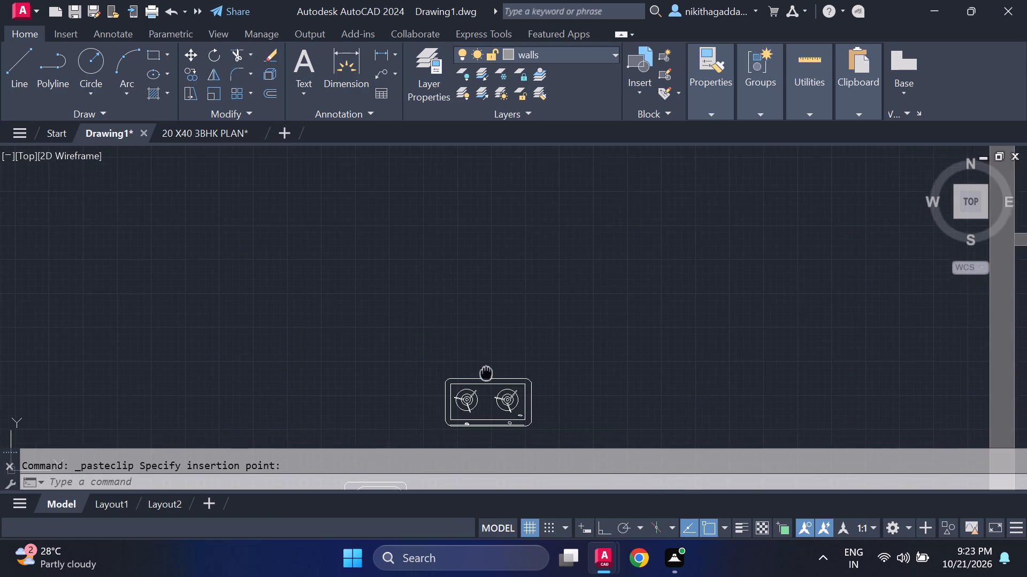
middle_drag(486, 364, 484, 293)
scroll(487, 326, up, 1)
scroll(484, 392, up, 3)
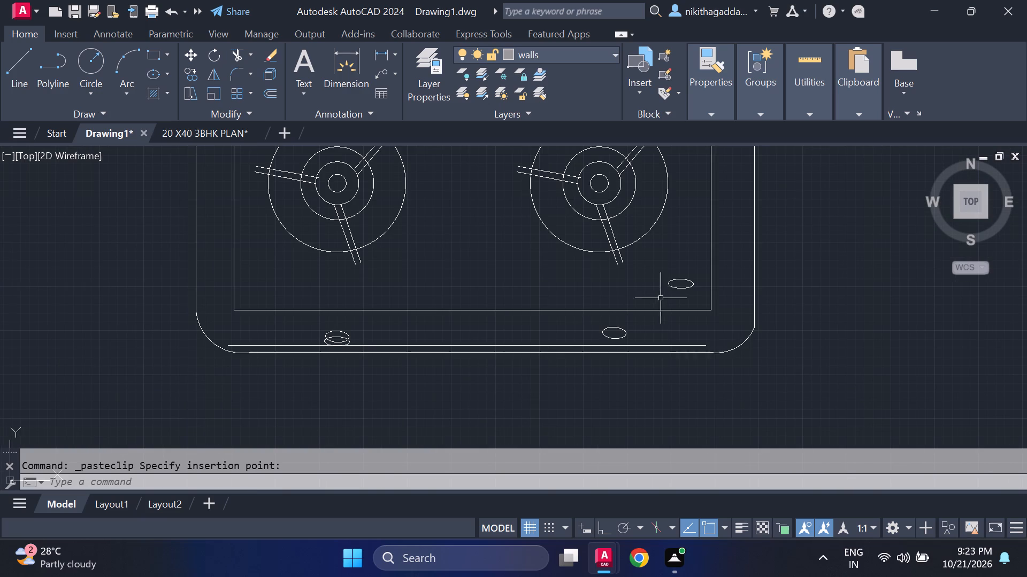
click(687, 276)
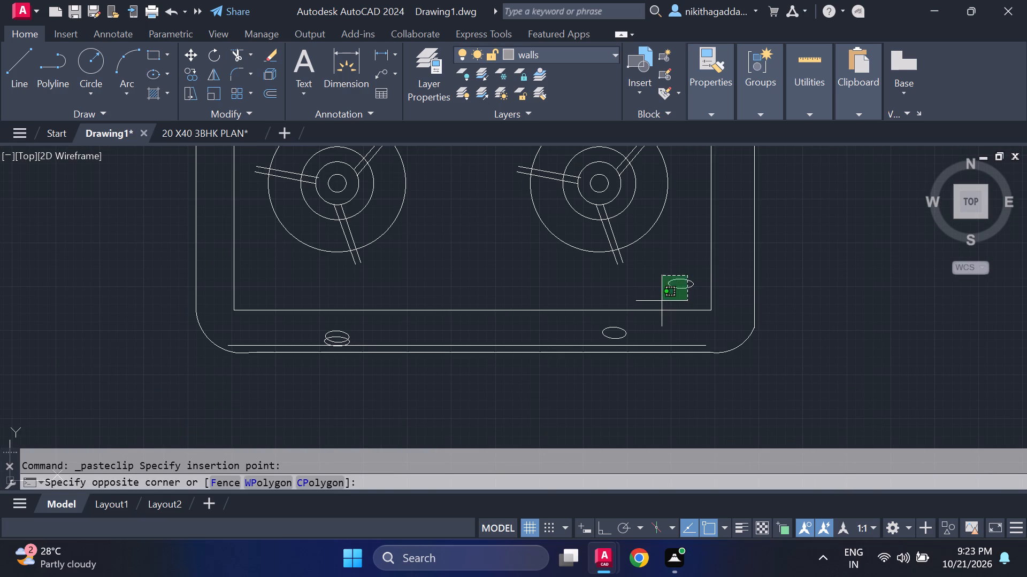
click(661, 302)
scroll(680, 294, up, 2)
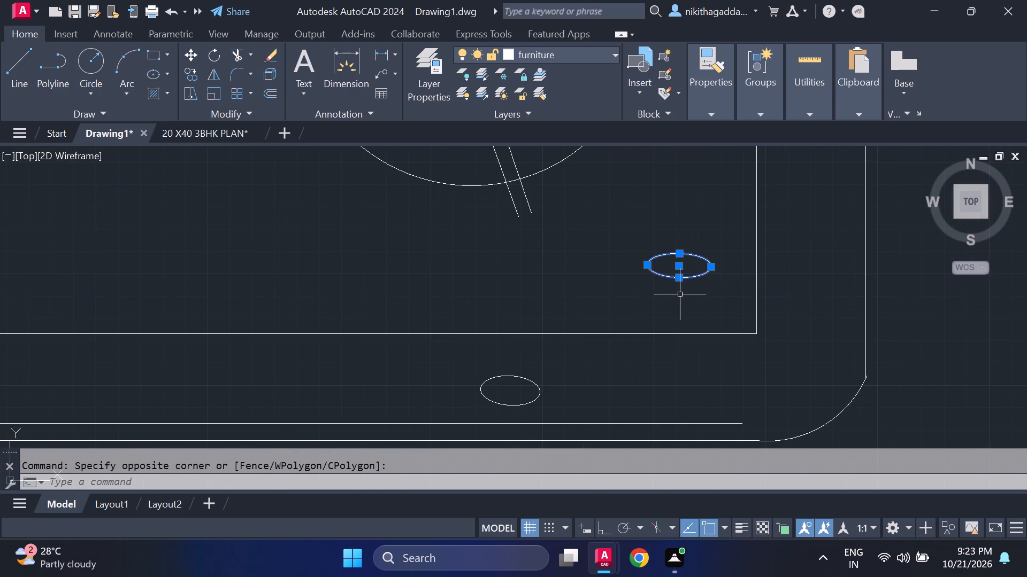
key(m)
key(Return)
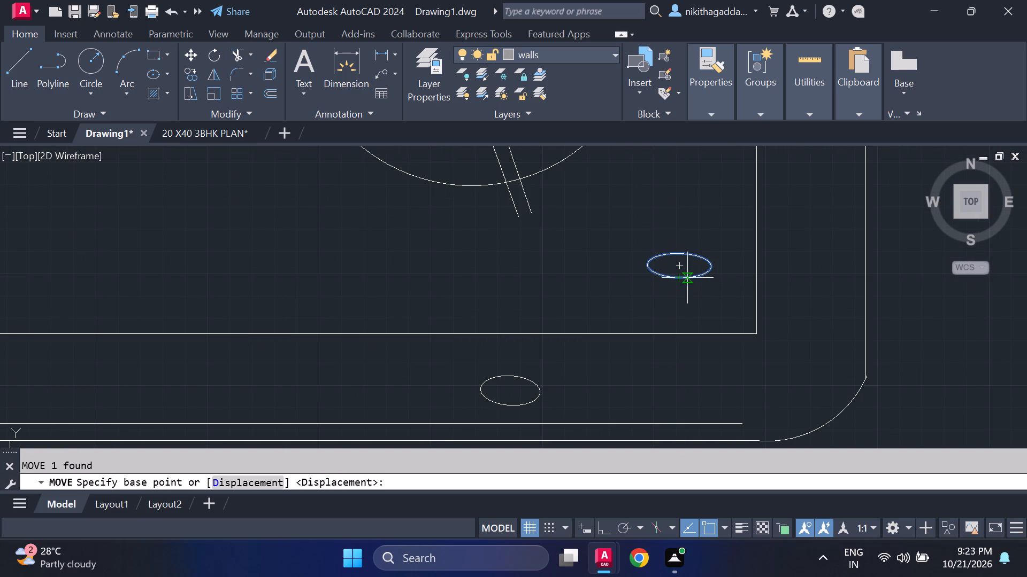
click(684, 270)
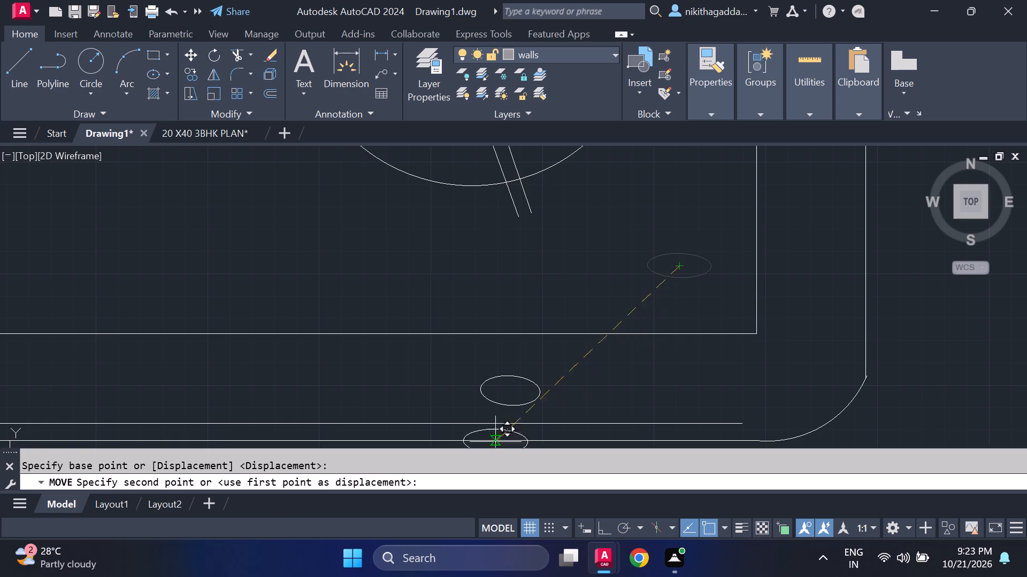
click(508, 399)
scroll(638, 300, down, 4)
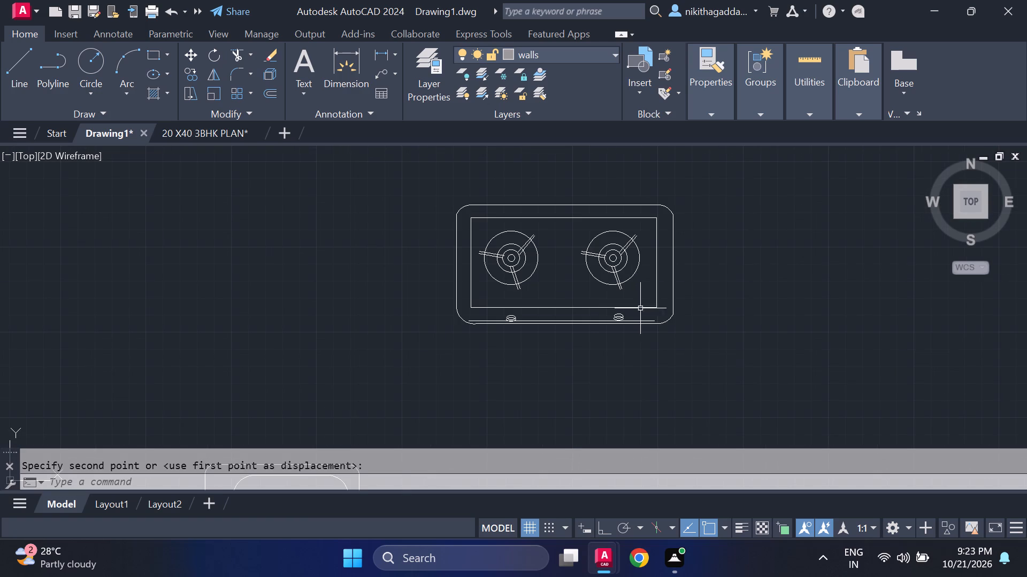
scroll(662, 325, down, 4)
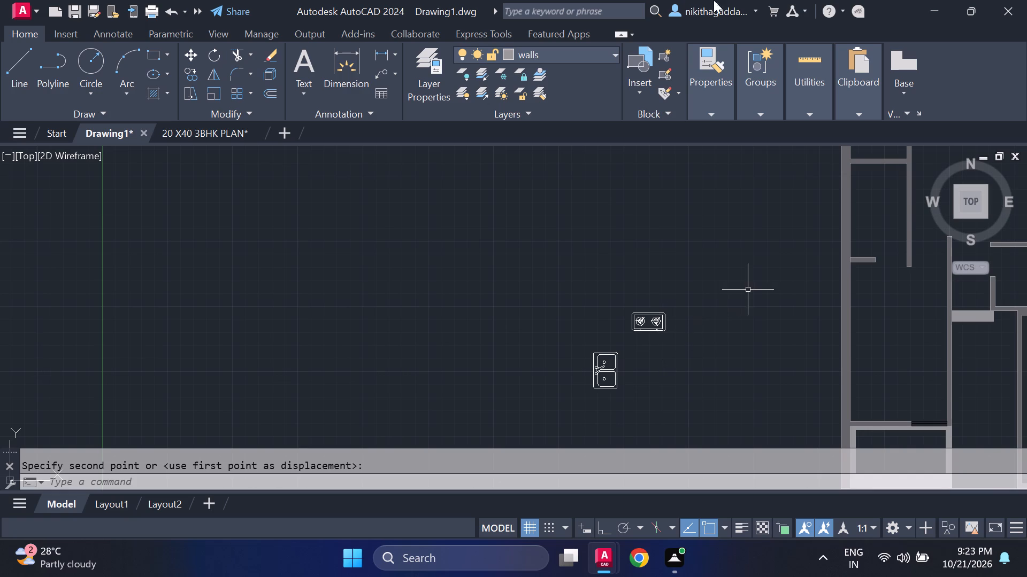
Open the existing drawing 20'X60'-gf and ff plan from the Documents folder.
click(9, 127)
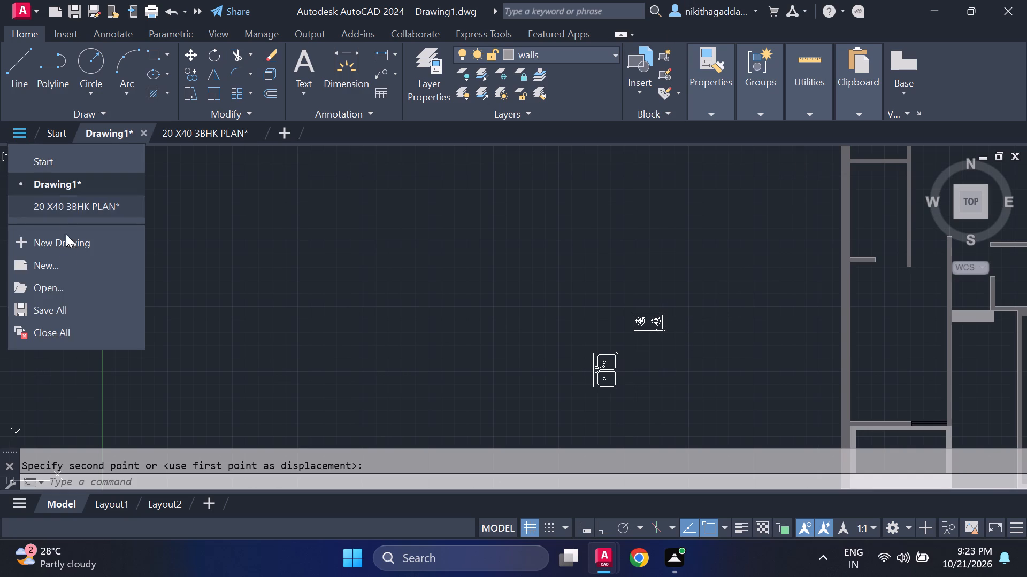
click(61, 297)
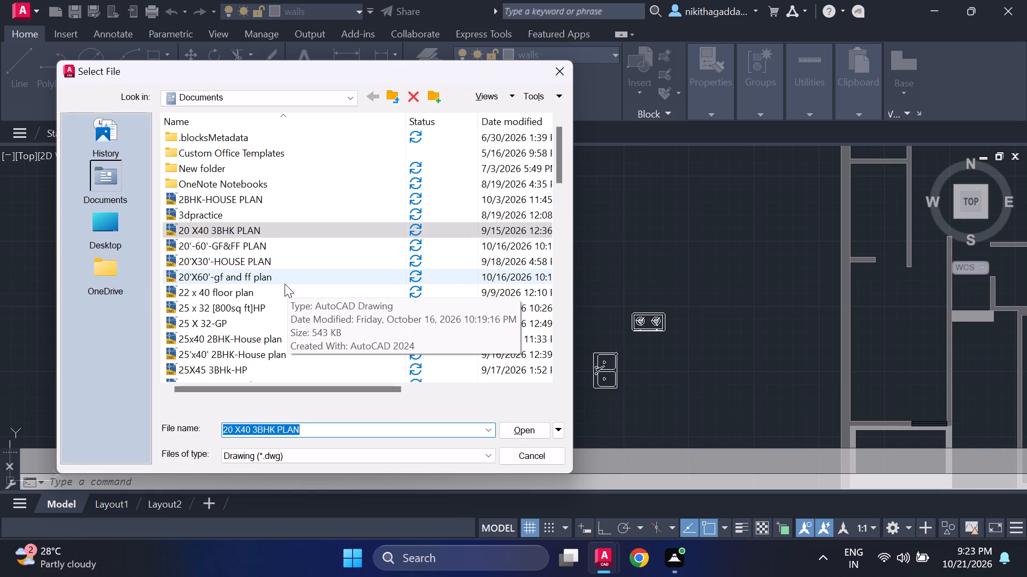
click(285, 284)
click(540, 432)
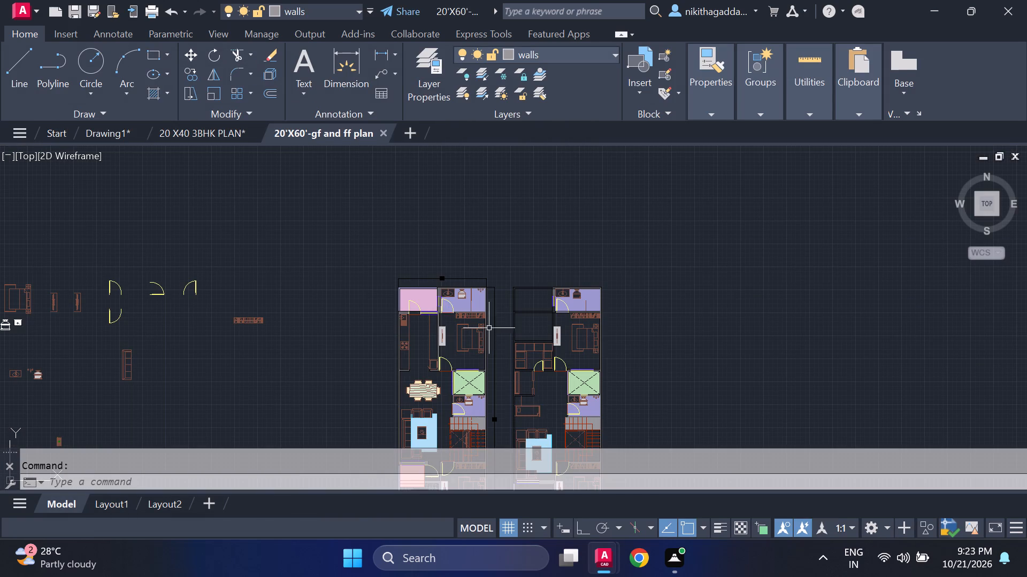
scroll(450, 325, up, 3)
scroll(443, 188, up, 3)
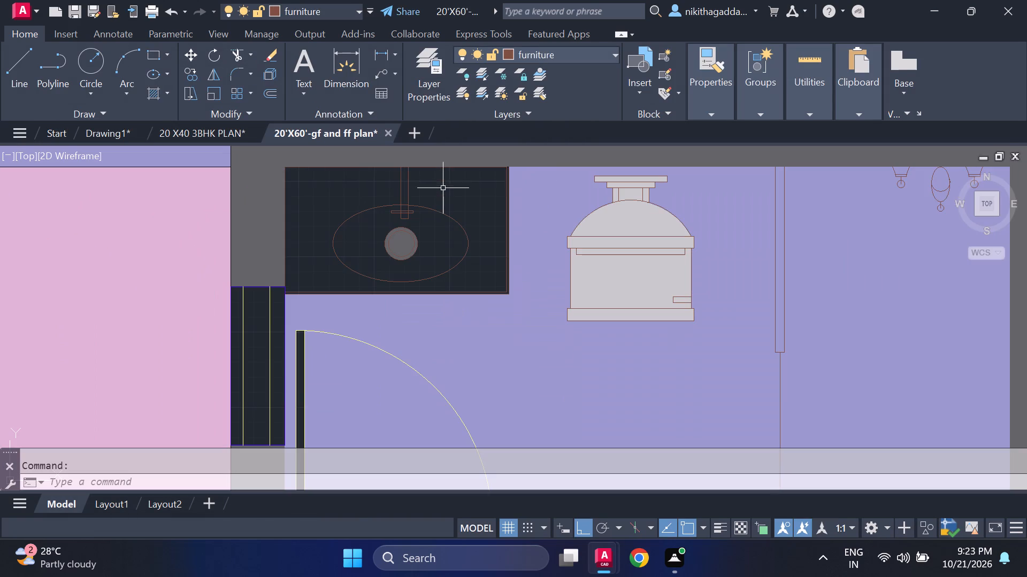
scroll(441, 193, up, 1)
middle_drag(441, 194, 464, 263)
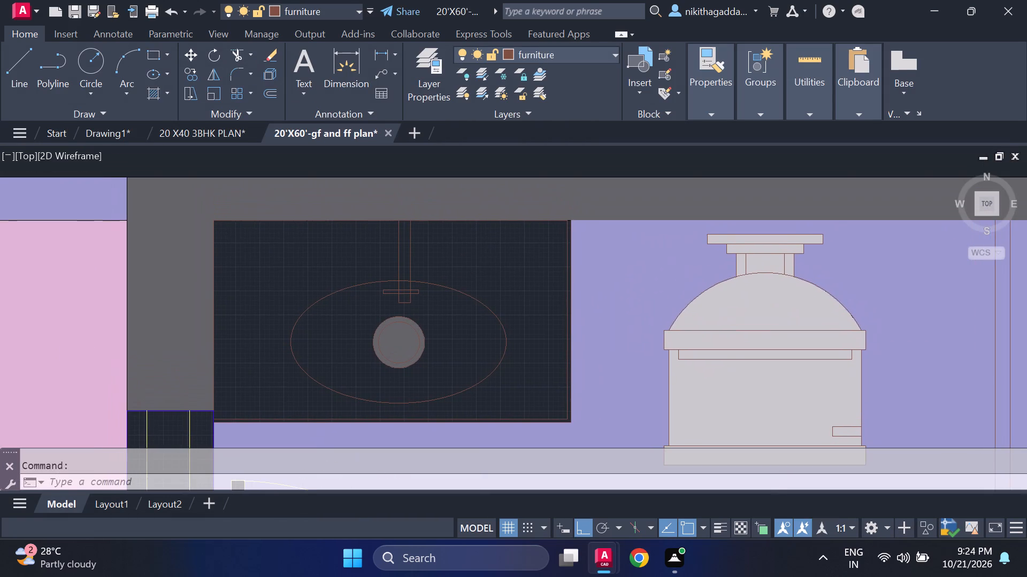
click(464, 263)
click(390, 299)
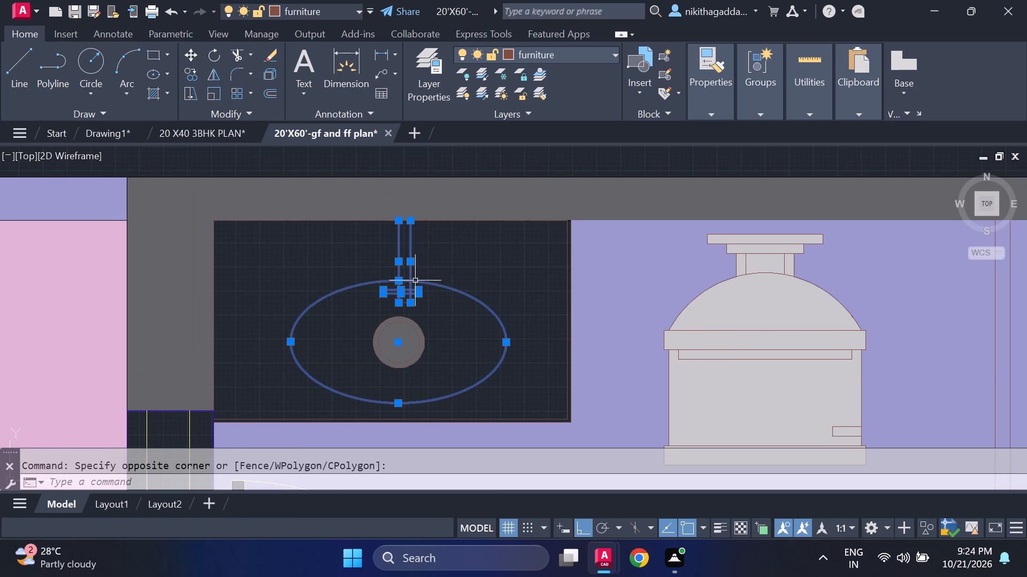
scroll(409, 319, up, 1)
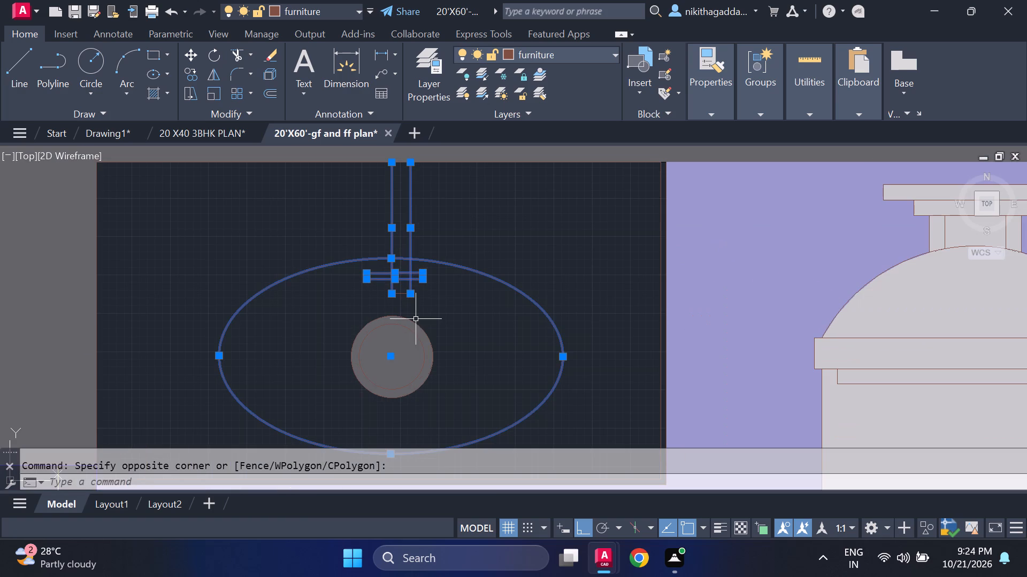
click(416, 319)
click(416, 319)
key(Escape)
Copy the northern bathroom's washbasin with its counter outline, tap and drain circles from the western plan into Drawing1, west of the stove and sink.
scroll(403, 334, down, 5)
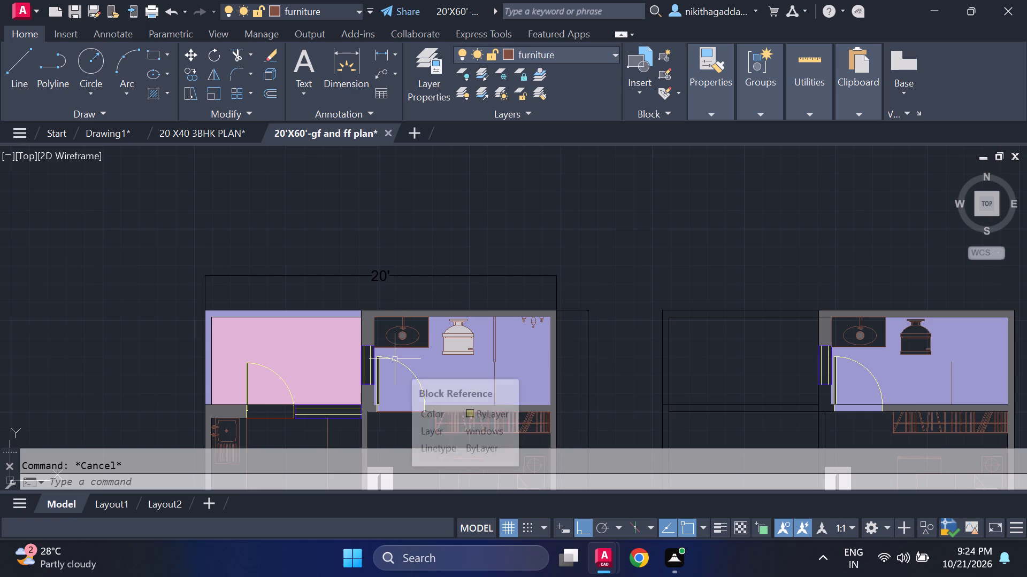
scroll(395, 358, up, 5)
scroll(446, 334, down, 4)
scroll(572, 287, up, 2)
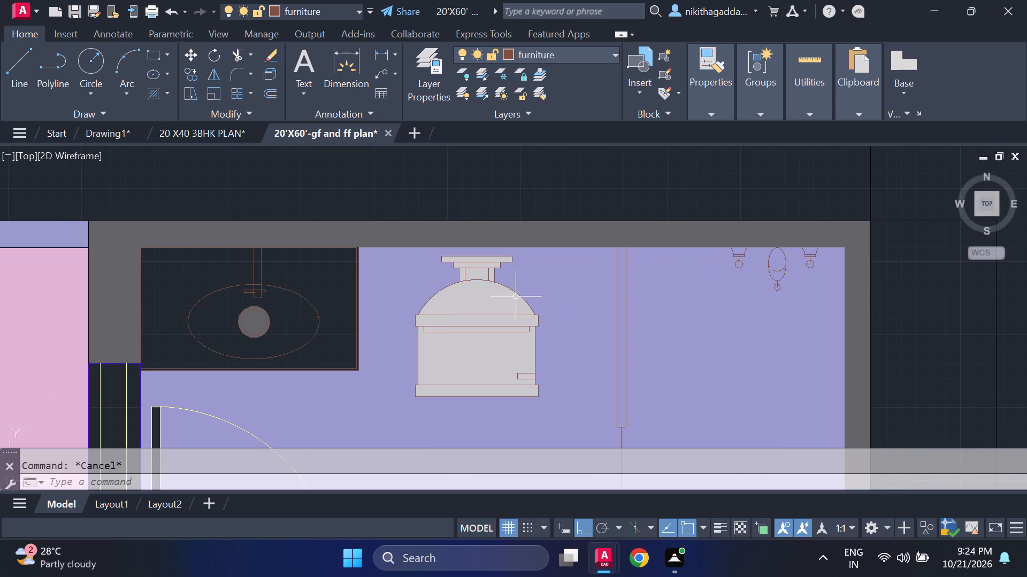
middle_drag(303, 311, 524, 307)
scroll(524, 303, up, 2)
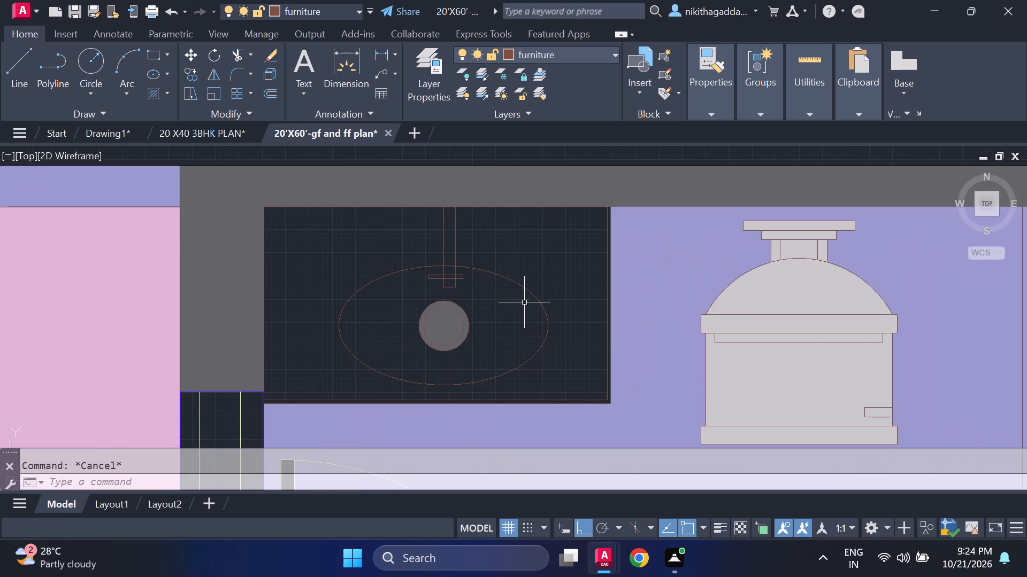
scroll(534, 287, down, 4)
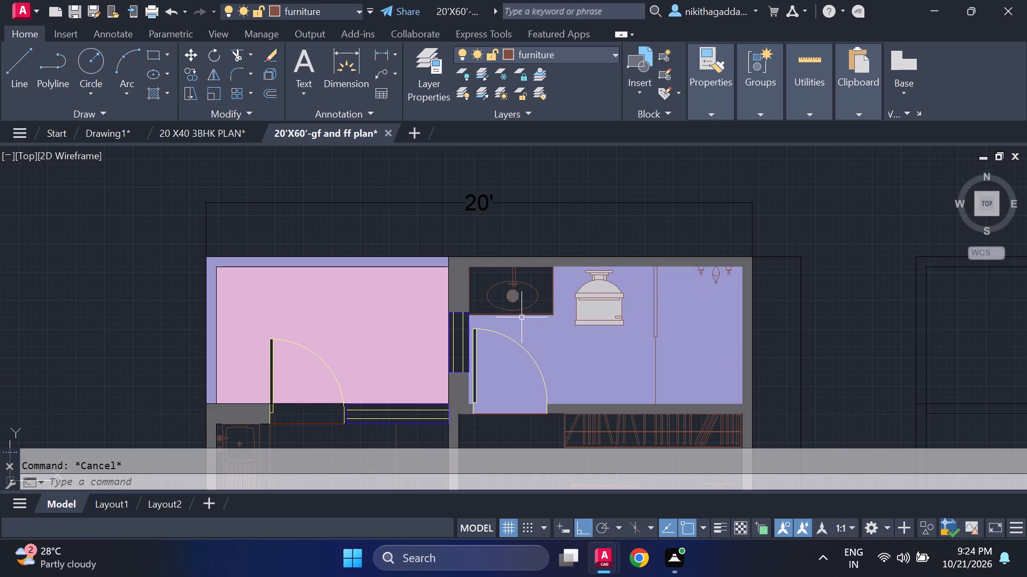
scroll(530, 292, up, 4)
click(540, 266)
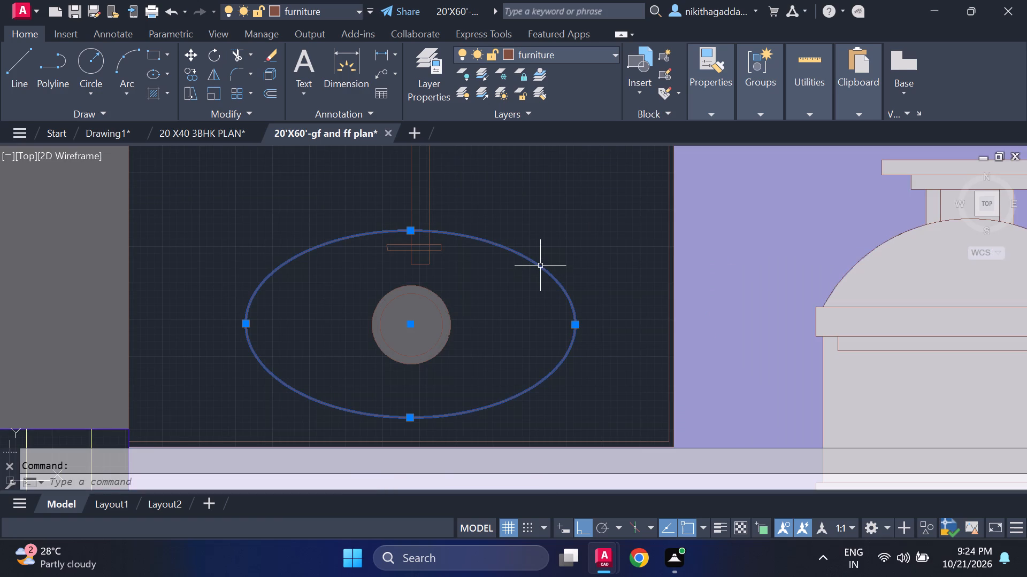
scroll(430, 243, up, 2)
click(469, 227)
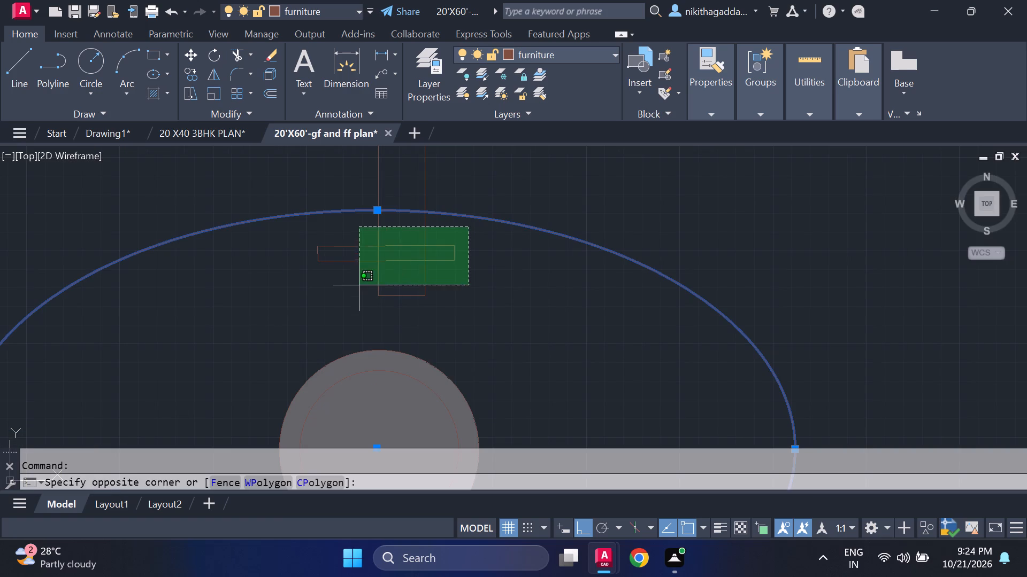
click(349, 287)
click(445, 277)
click(375, 309)
scroll(408, 273, down, 2)
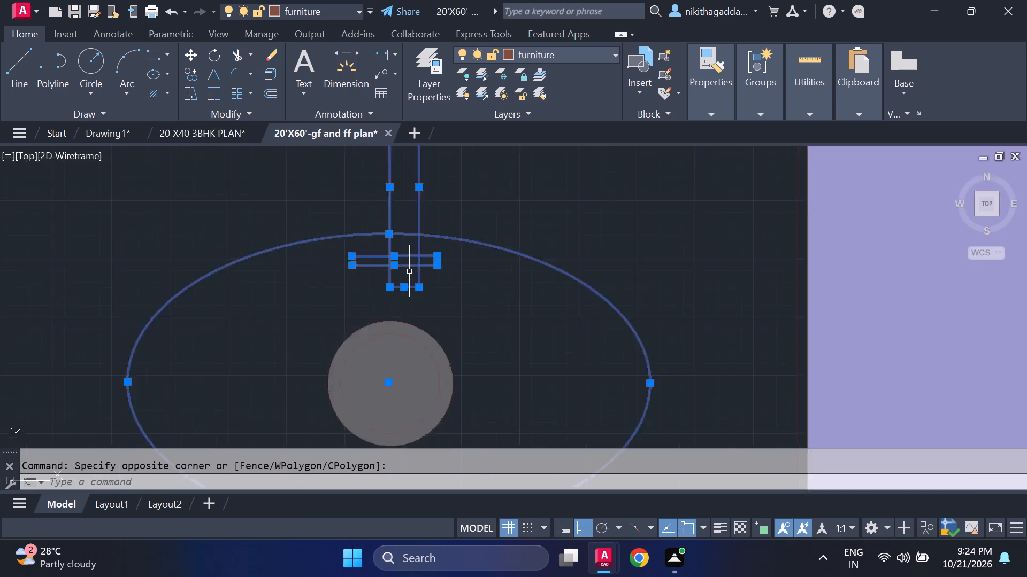
scroll(410, 271, down, 1)
scroll(430, 207, up, 4)
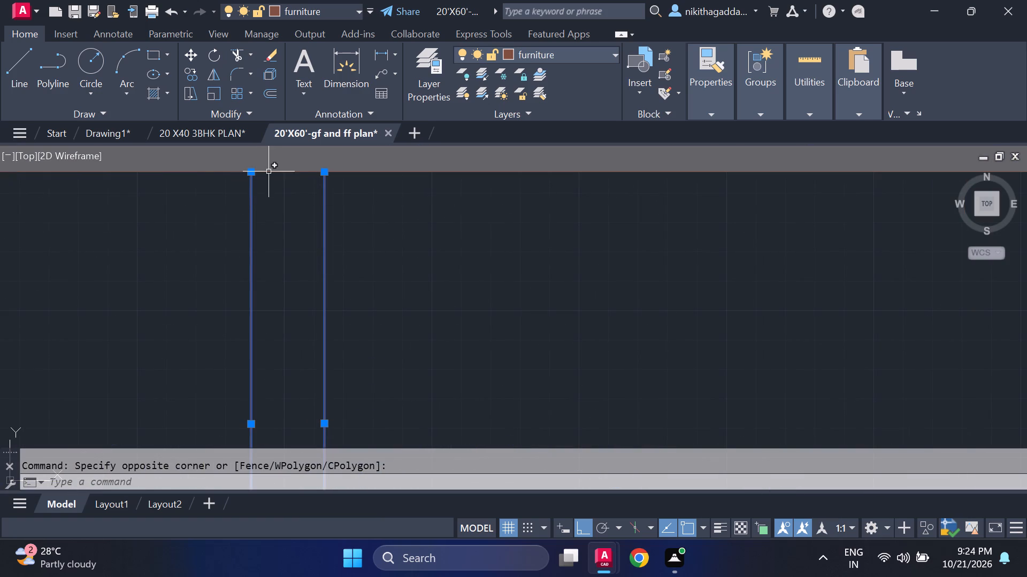
click(270, 171)
scroll(318, 208, down, 5)
scroll(334, 324, up, 1)
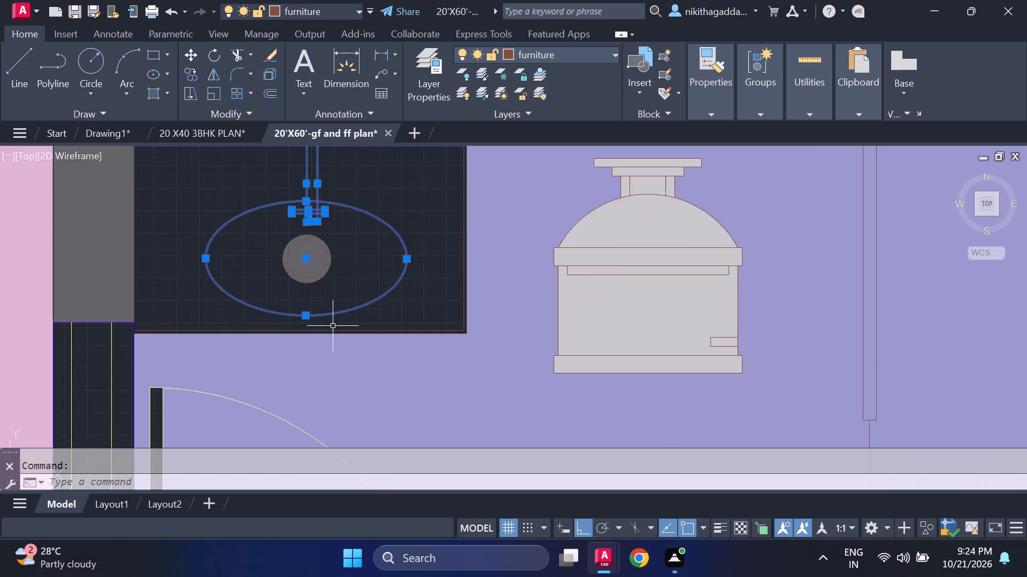
scroll(333, 326, up, 1)
click(328, 334)
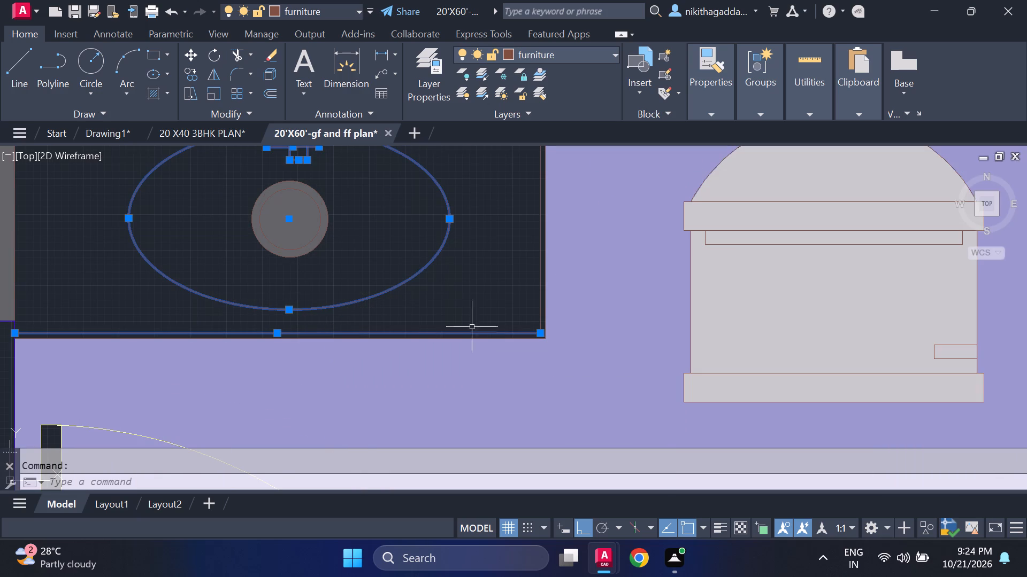
click(540, 283)
scroll(439, 317, down, 3)
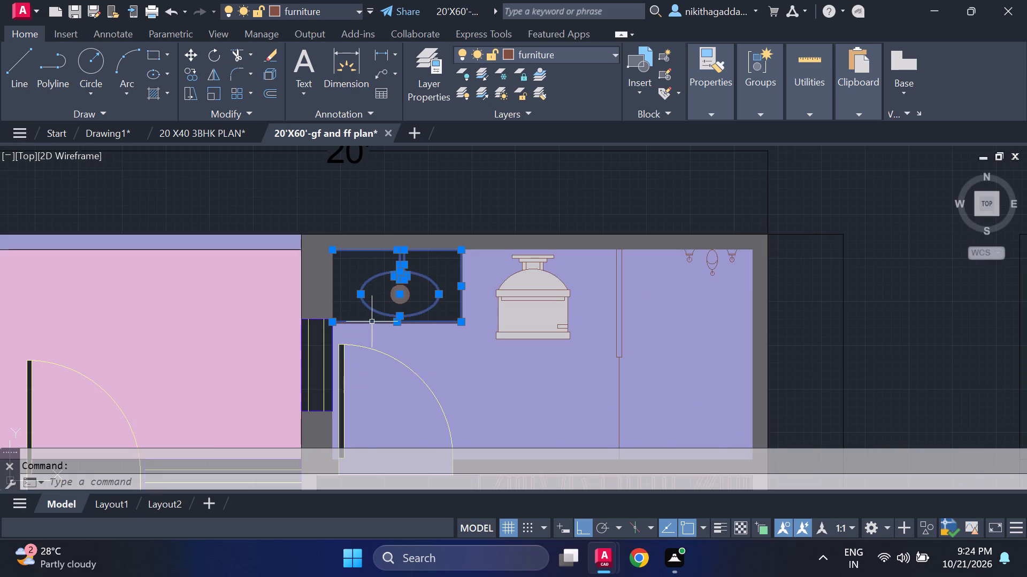
scroll(315, 283, up, 3)
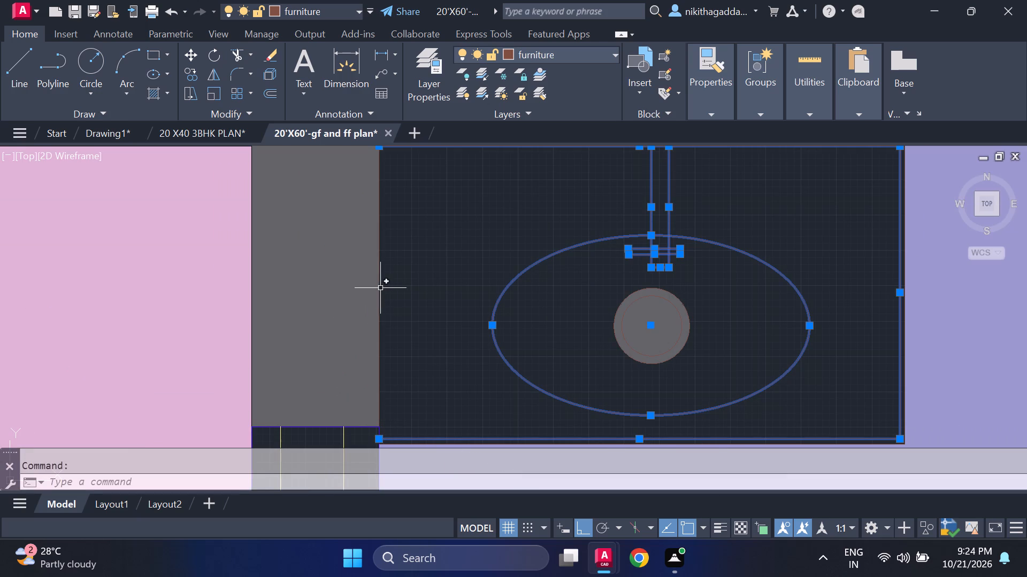
click(380, 288)
scroll(624, 360, up, 3)
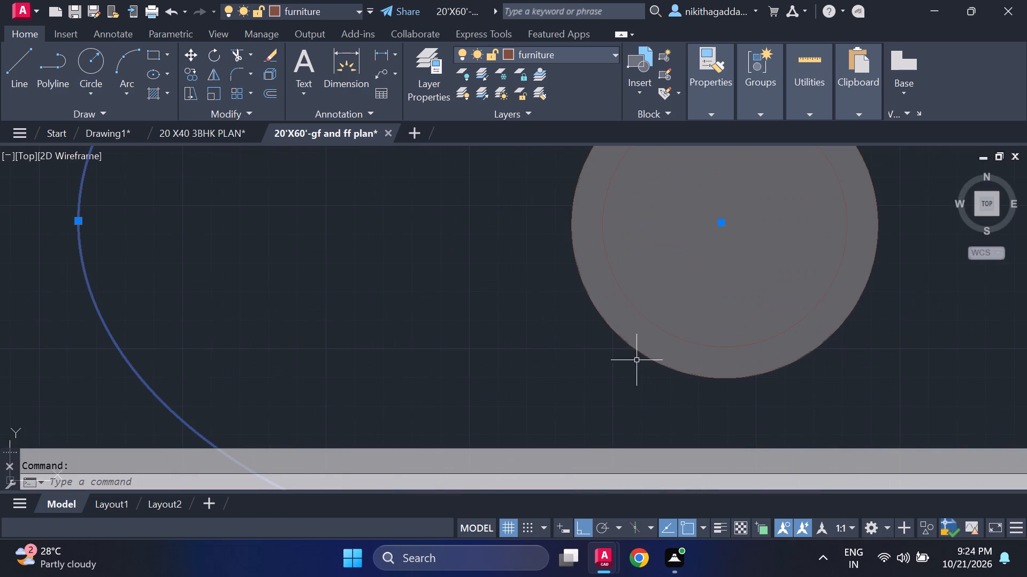
click(673, 334)
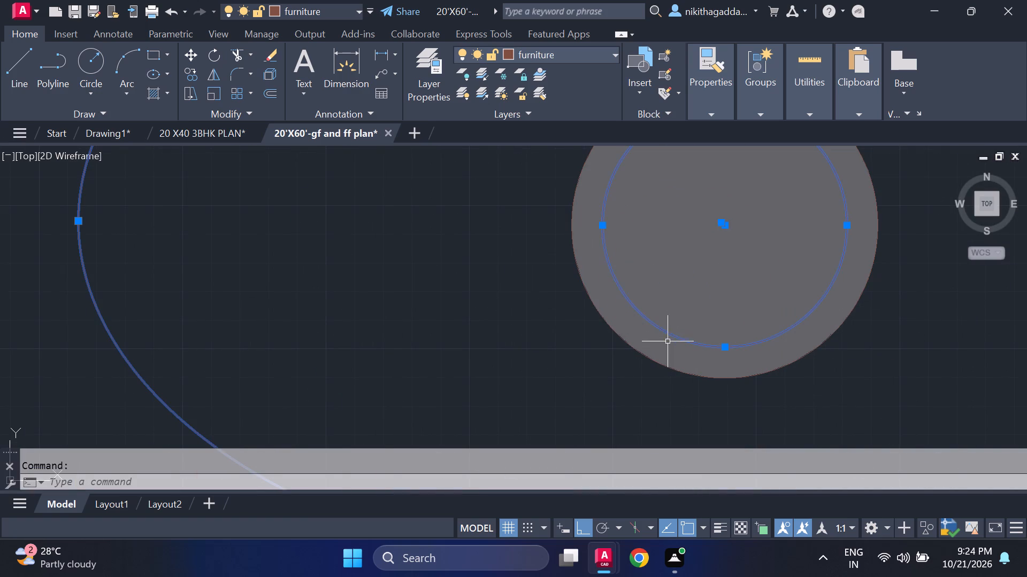
click(653, 361)
scroll(654, 359, down, 5)
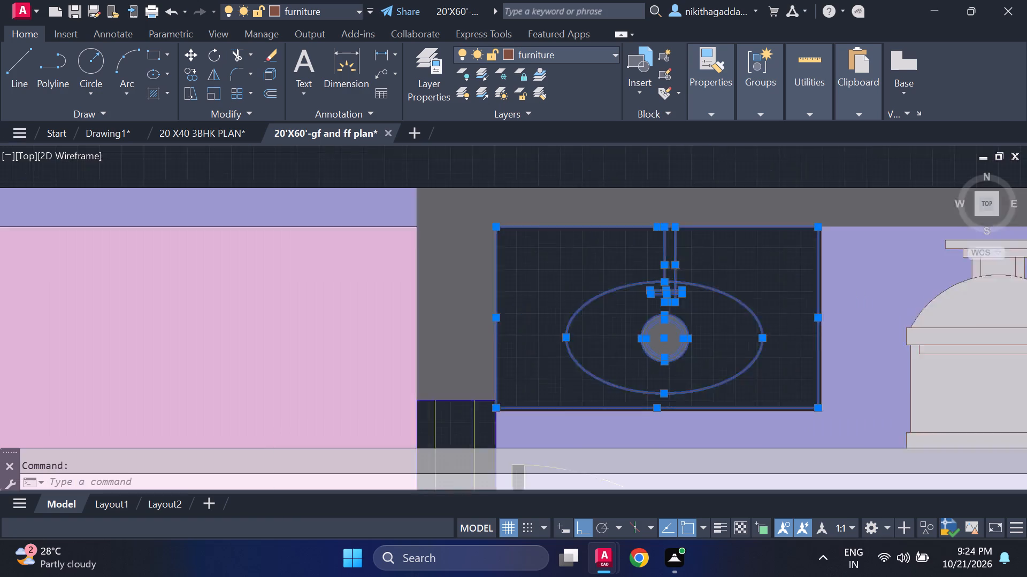
scroll(665, 326, up, 5)
scroll(510, 256, up, 3)
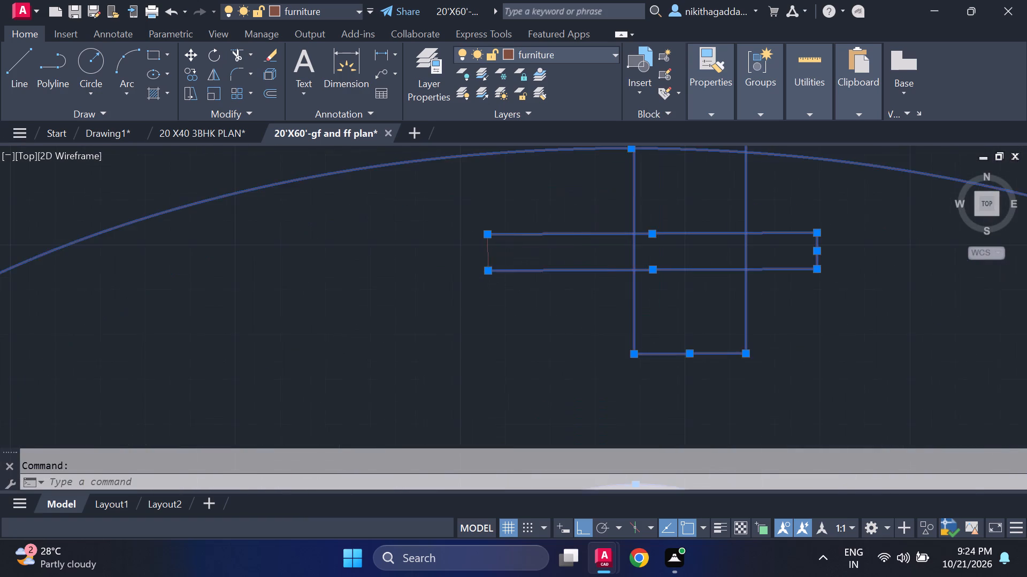
drag(510, 256, 501, 261)
click(359, 298)
scroll(483, 274, down, 5)
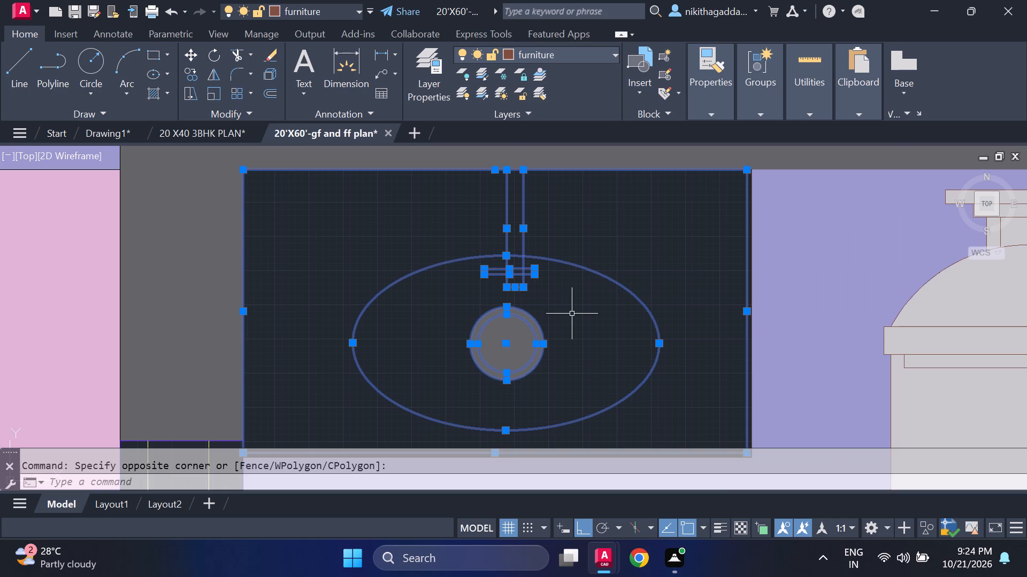
scroll(554, 332, down, 1)
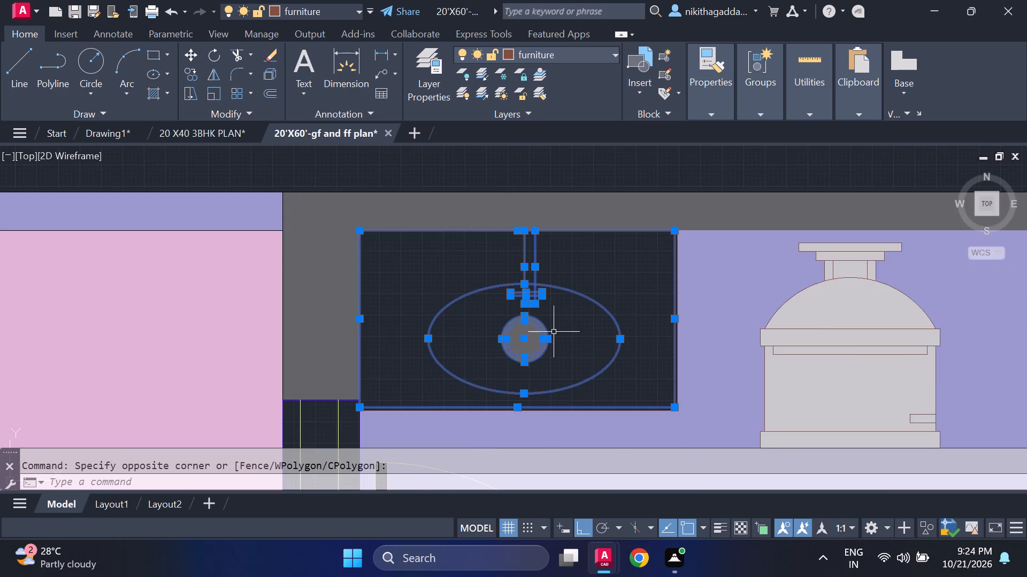
scroll(553, 333, down, 1)
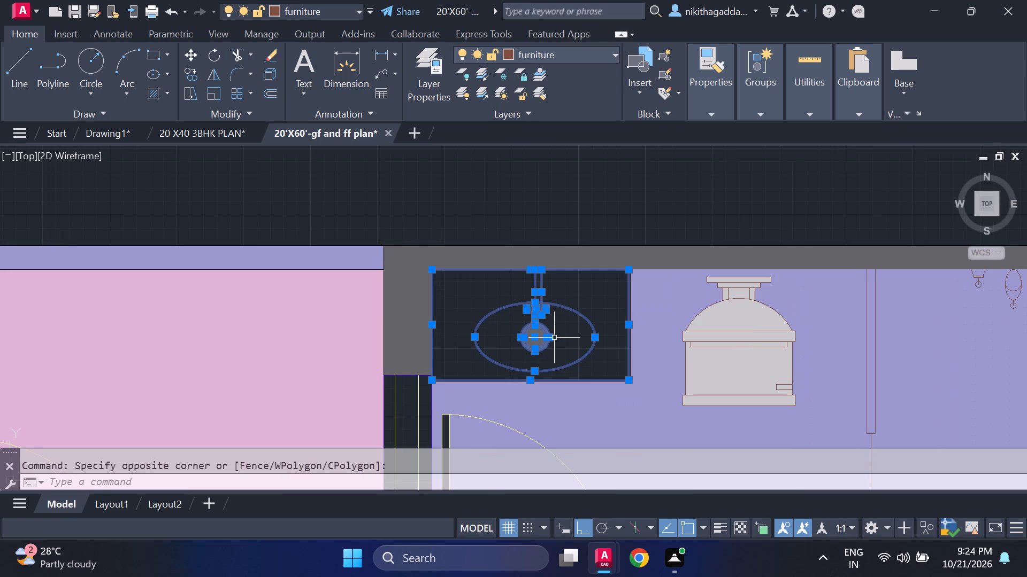
key(ctrl+c)
ctrl+drag(554, 337, 323, 213)
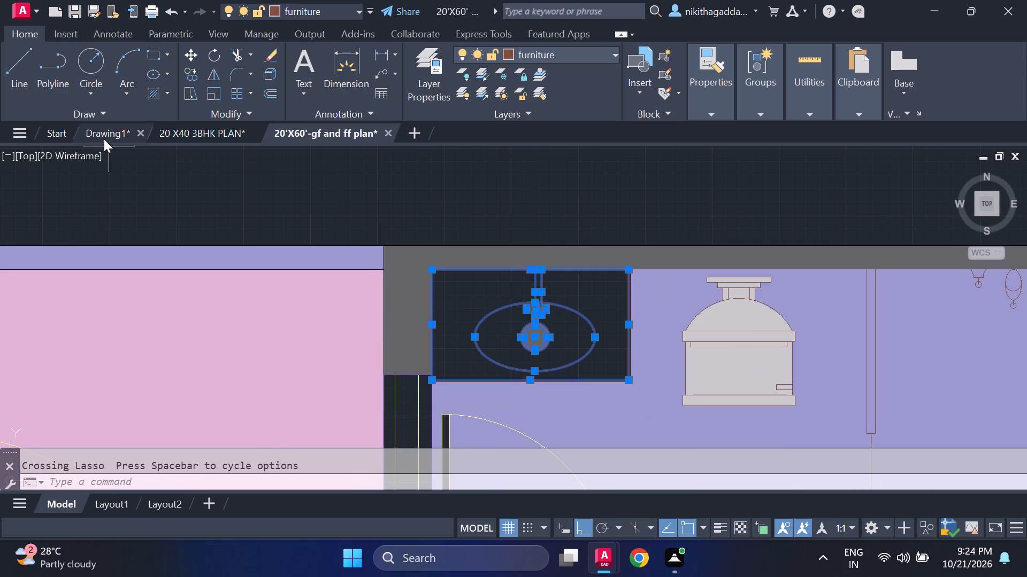
click(103, 130)
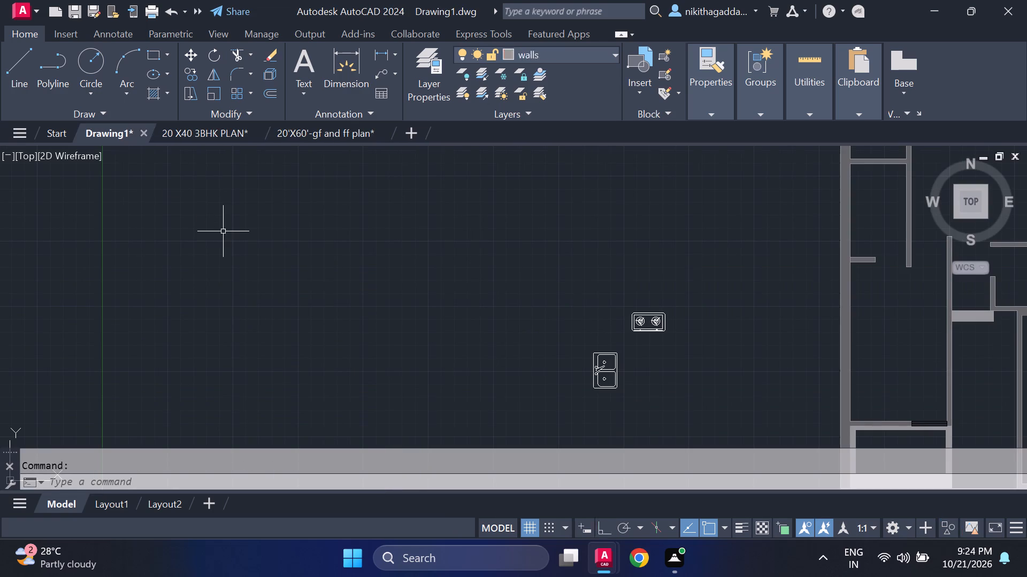
key(ctrl+v)
click(493, 348)
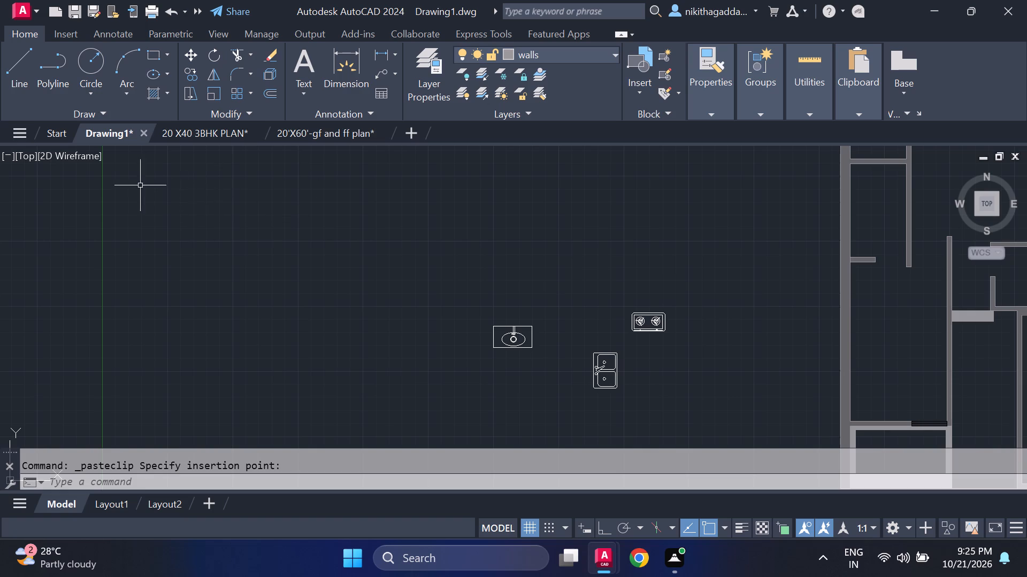
scroll(597, 278, up, 1)
scroll(541, 264, down, 3)
scroll(534, 310, up, 3)
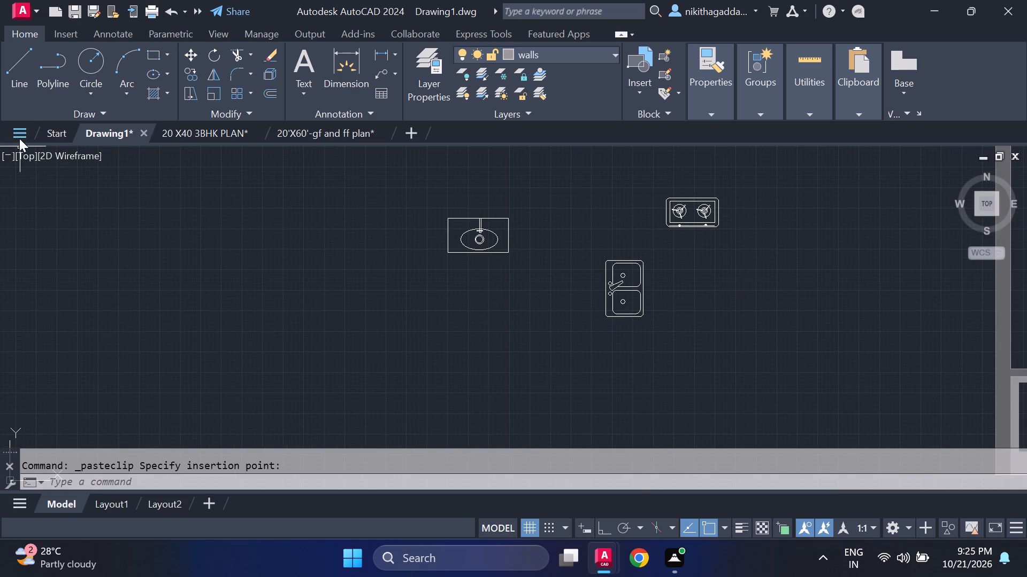
In the 20'X60'-gf and ff plan drawing, select the wall TV and the bed set in the western plan's northern bedroom.
click(317, 134)
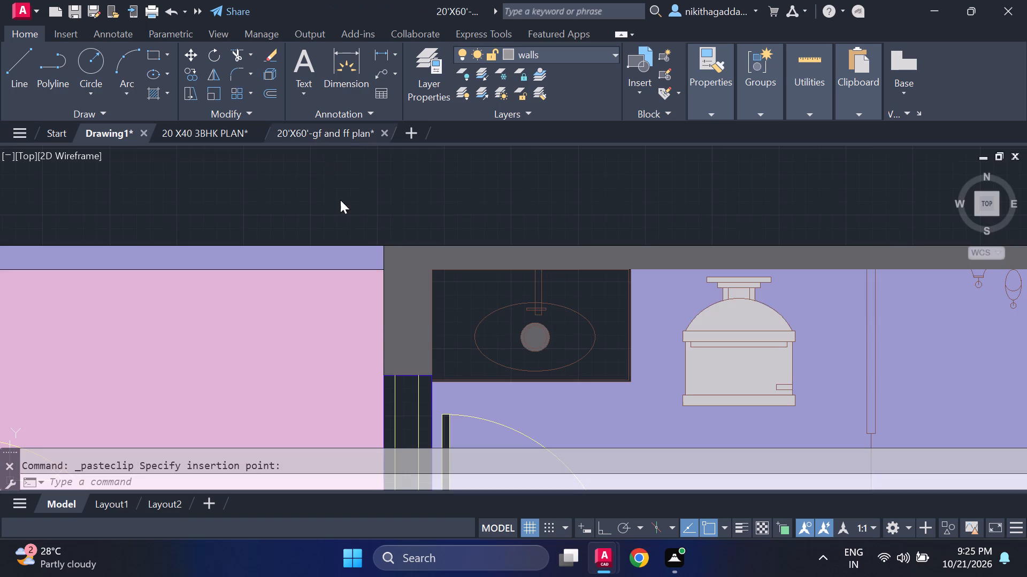
scroll(415, 316, down, 5)
scroll(634, 244, down, 3)
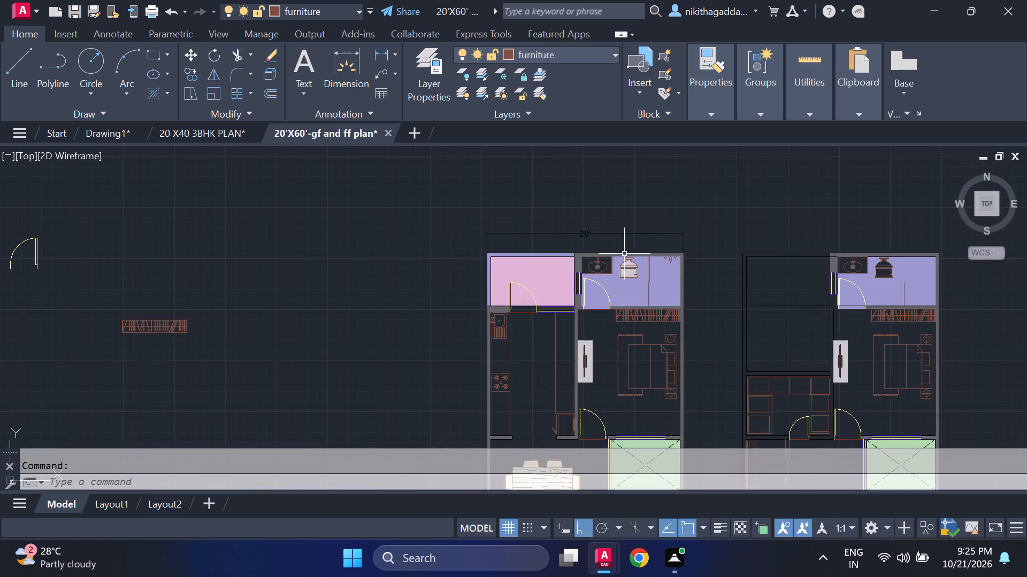
scroll(599, 268, up, 2)
middle_drag(620, 324, 598, 199)
scroll(597, 197, down, 1)
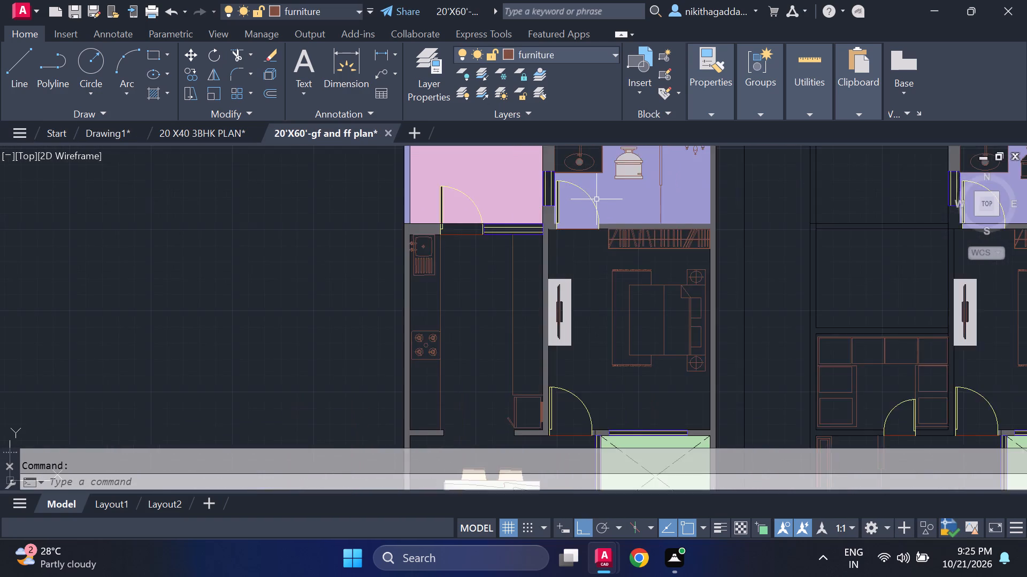
scroll(595, 202, down, 1)
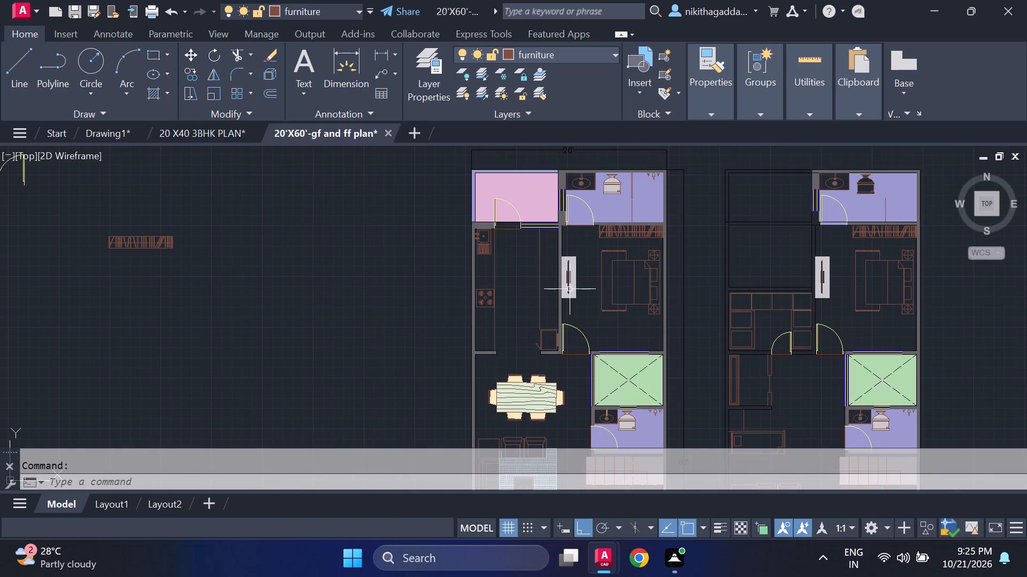
scroll(574, 284, up, 5)
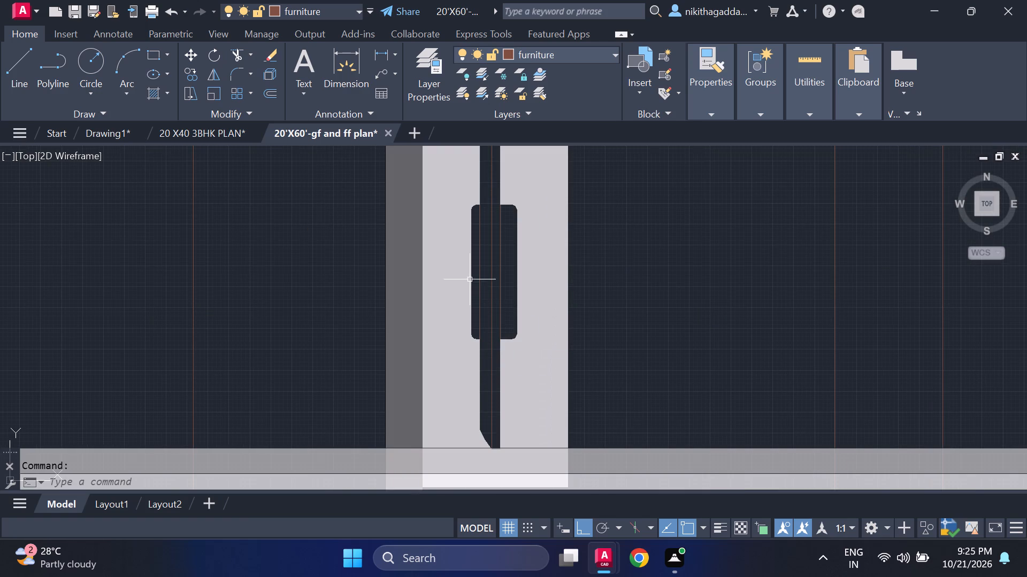
click(503, 254)
click(474, 277)
scroll(549, 281, down, 4)
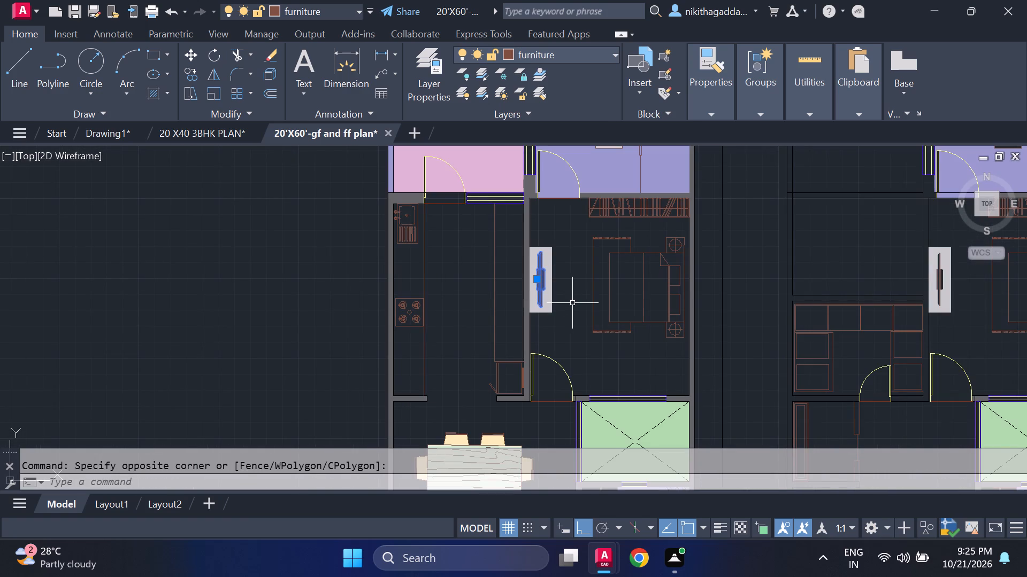
scroll(680, 231, up, 2)
click(683, 241)
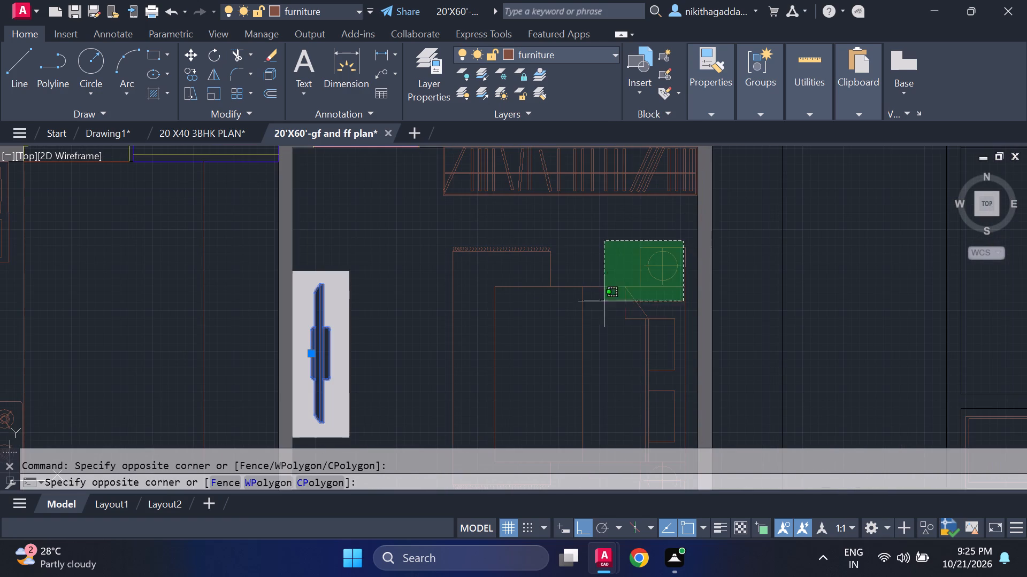
click(542, 356)
scroll(549, 349, down, 2)
Look over both floor plans for further furniture to copy, from the car porch up to the northern rooms.
middle_drag(549, 349, 548, 282)
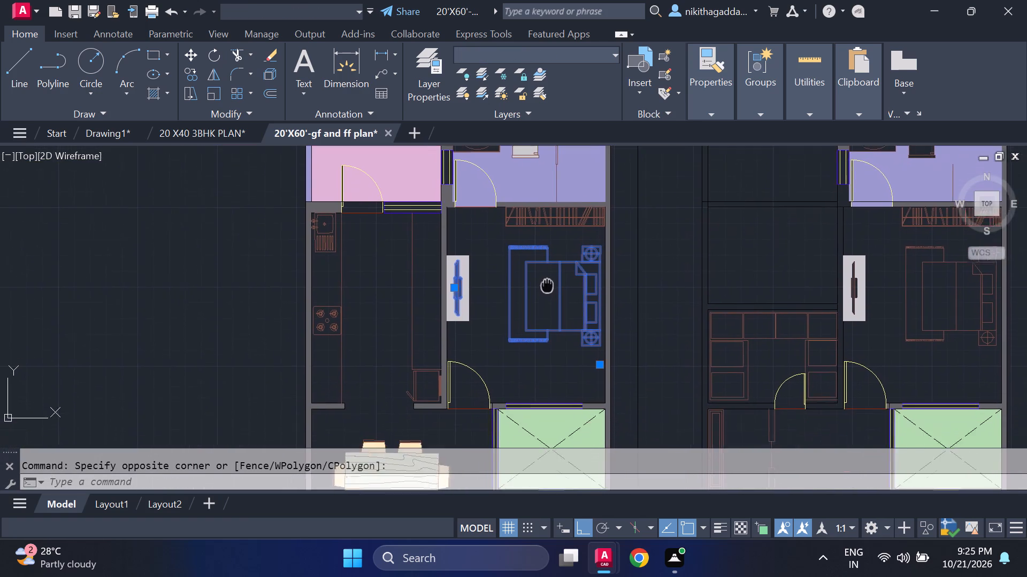
middle_drag(548, 282, 555, 252)
scroll(558, 249, down, 2)
middle_drag(656, 382, 655, 353)
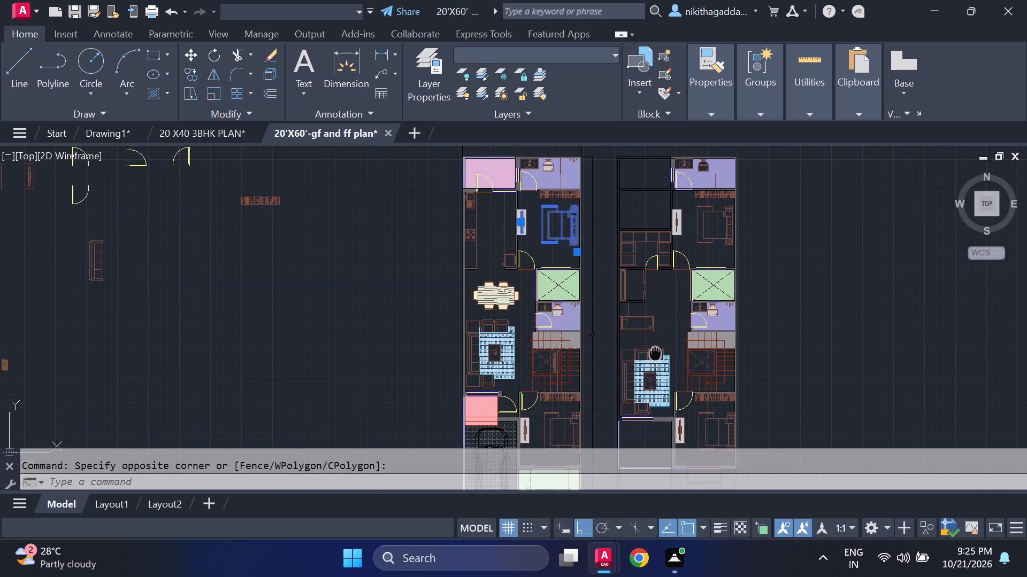
middle_drag(655, 353, 655, 353)
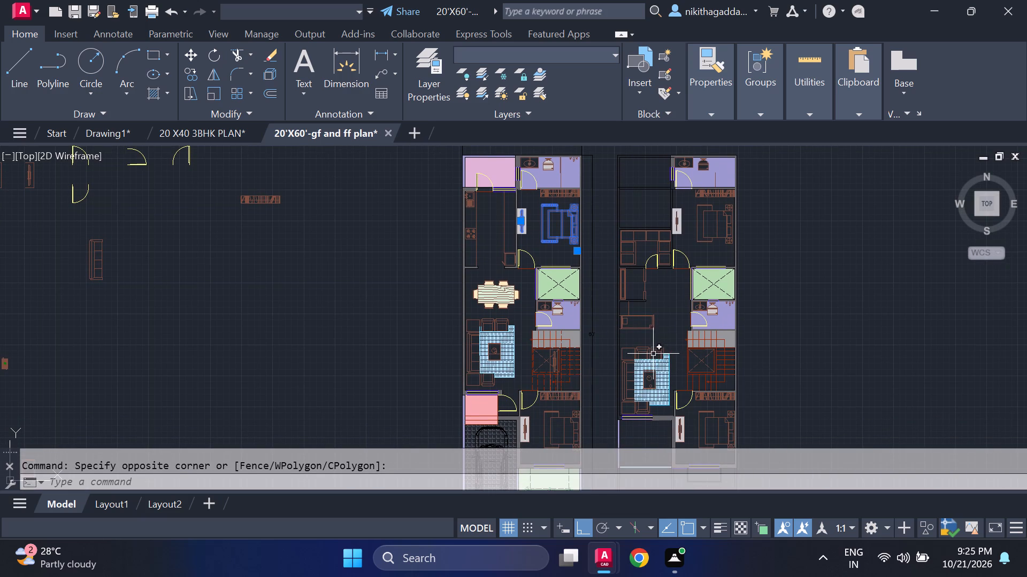
middle_drag(616, 399, 610, 376)
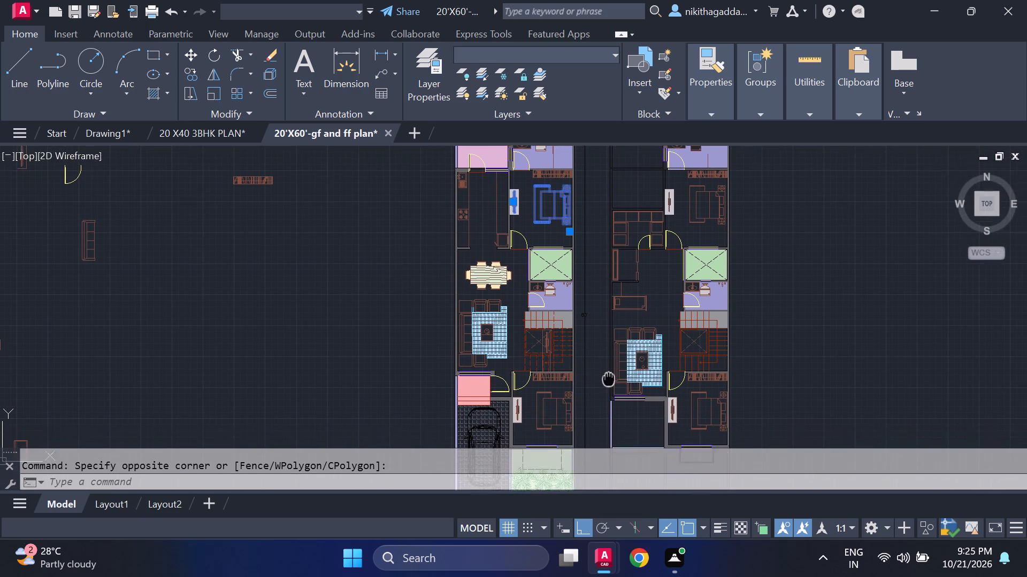
middle_drag(610, 376, 611, 328)
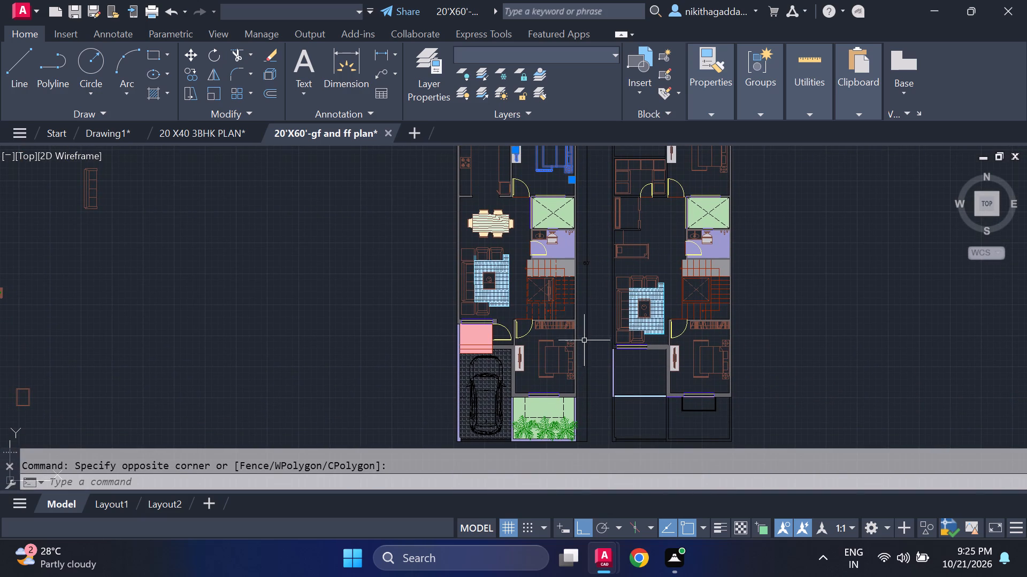
middle_drag(587, 350, 583, 403)
middle_drag(486, 242, 510, 316)
scroll(489, 245, up, 1)
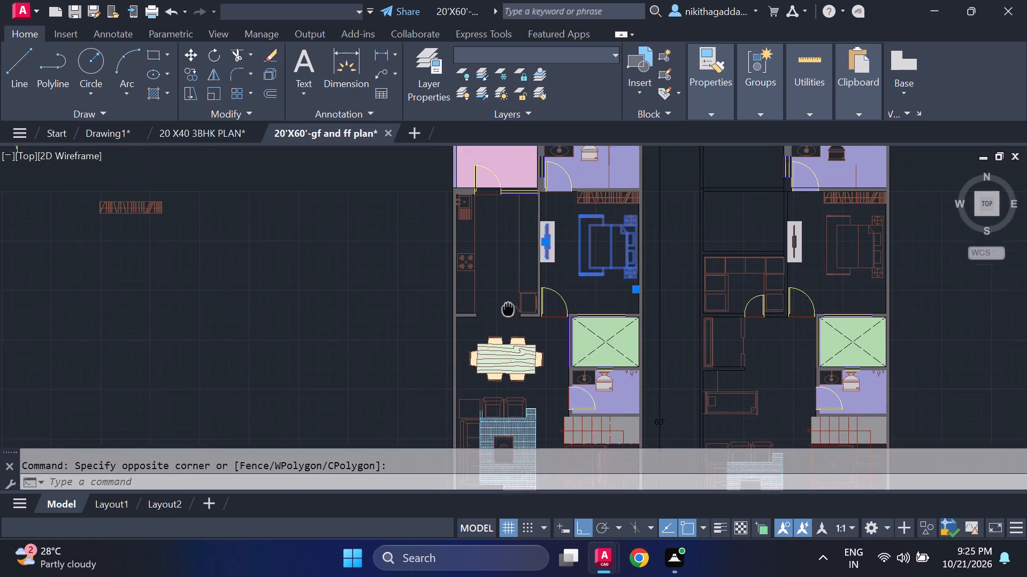
middle_drag(510, 316, 513, 352)
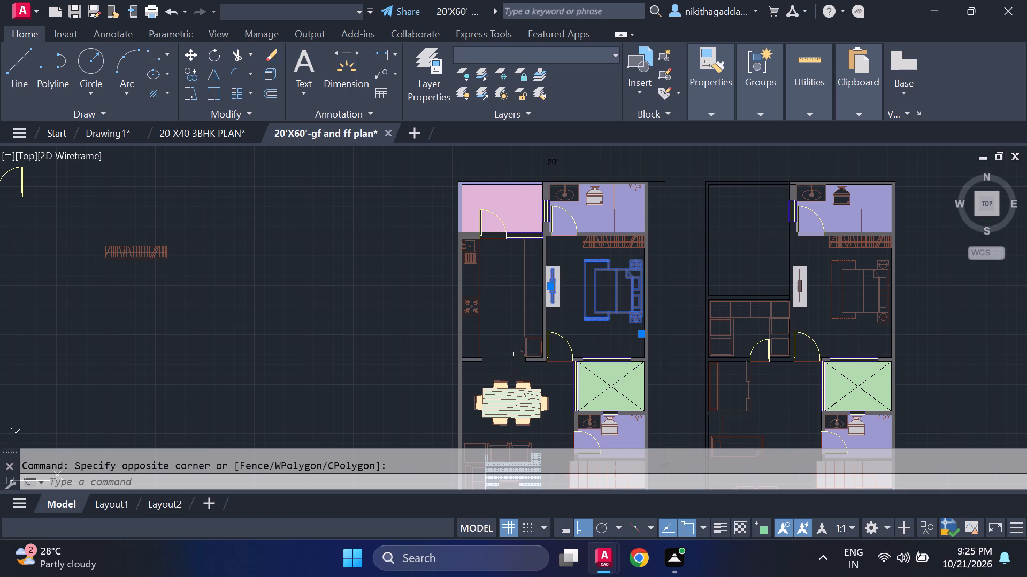
Add the refrigerator in the western plan's kitchen to the selection, including its solid back strip, body outlines and angled door.
scroll(531, 346, up, 6)
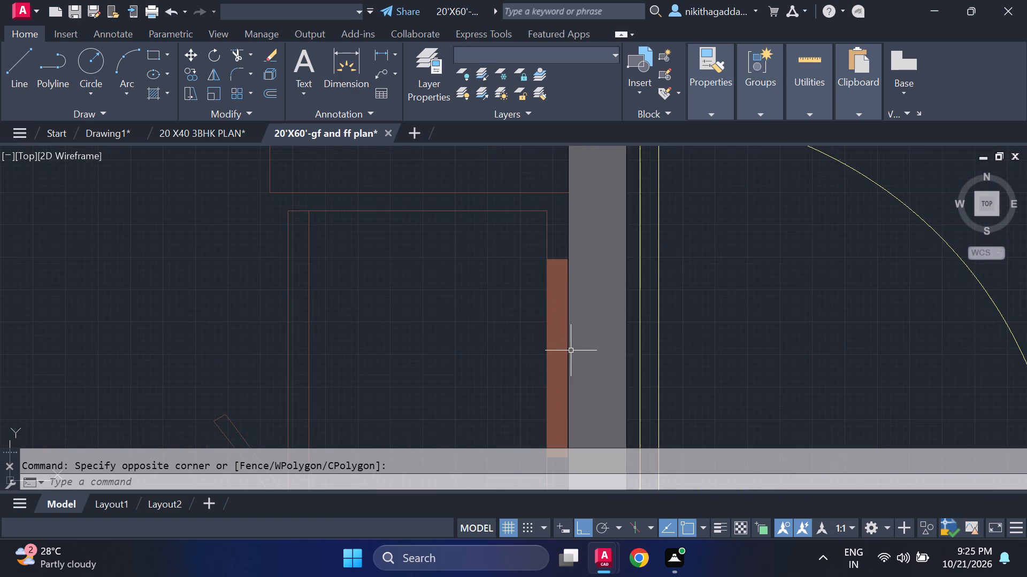
click(563, 341)
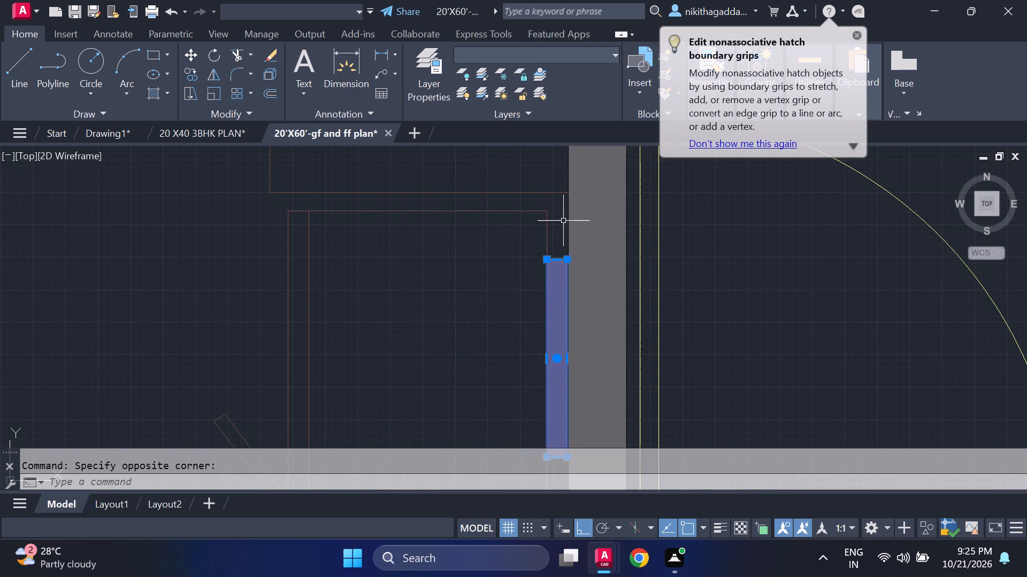
click(551, 205)
click(171, 389)
scroll(217, 354, down, 2)
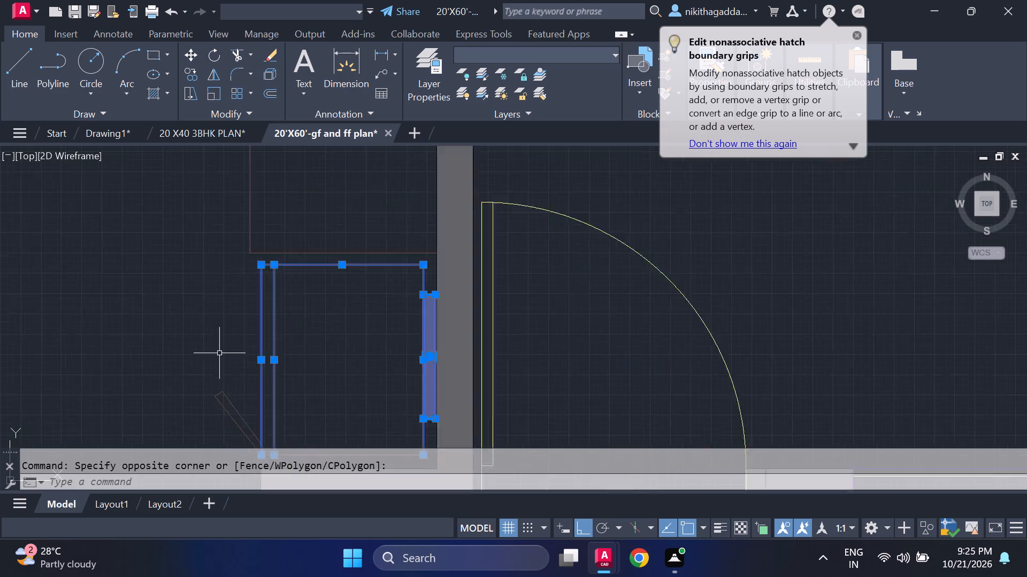
scroll(220, 353, down, 1)
middle_drag(252, 372, 334, 302)
scroll(372, 280, up, 4)
click(347, 359)
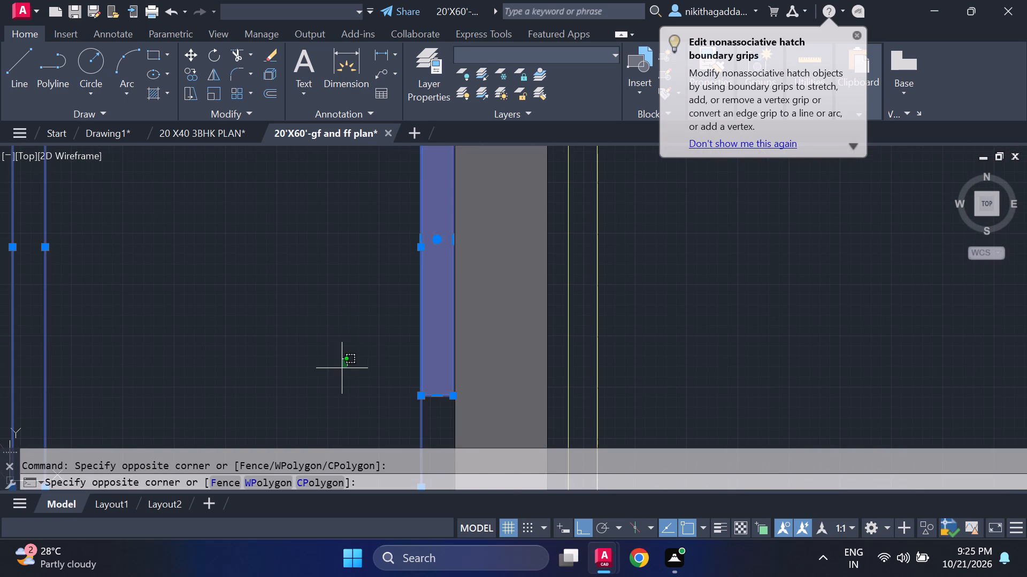
scroll(342, 368, down, 2)
middle_drag(344, 366, 395, 323)
scroll(394, 327, up, 1)
drag(389, 342, 381, 350)
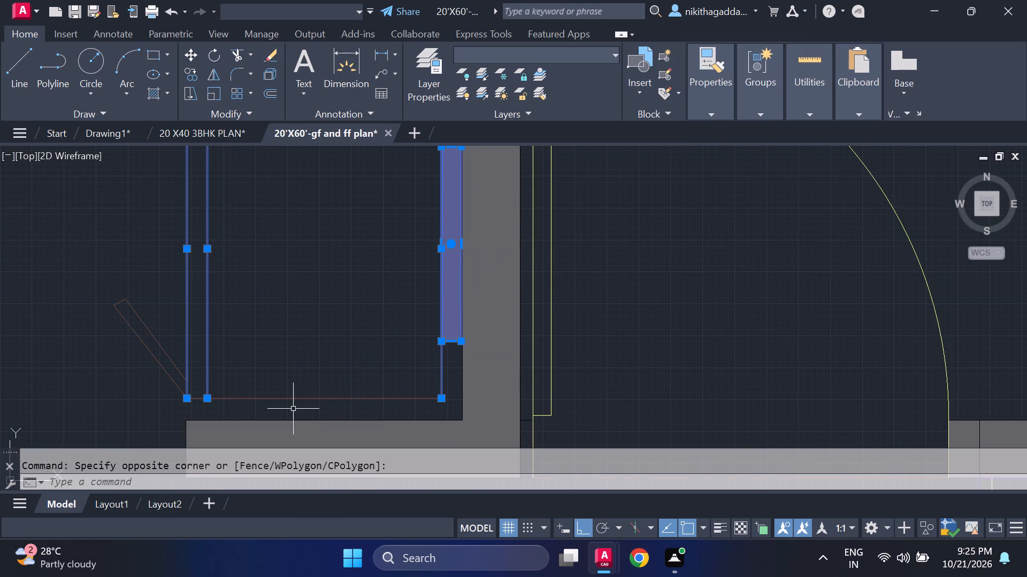
click(336, 364)
click(167, 408)
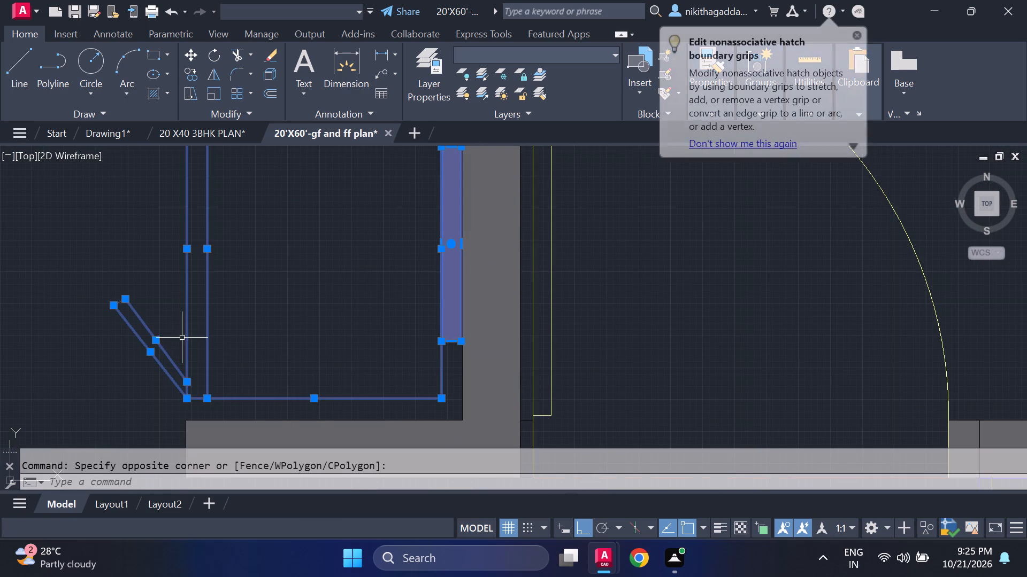
drag(136, 288, 131, 293)
click(57, 324)
scroll(358, 378, down, 3)
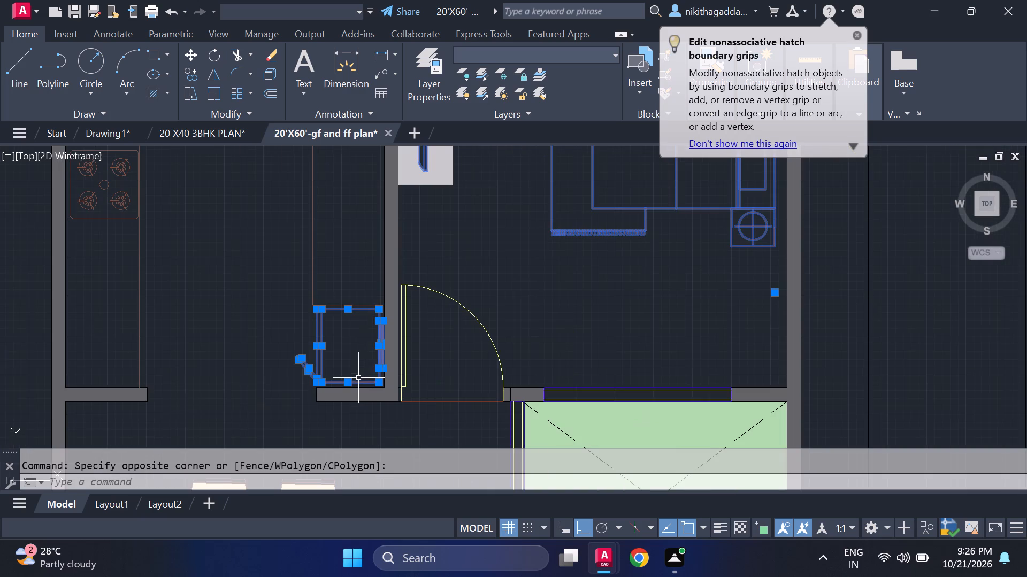
Add the long sofa and the two armchairs from the eastern plan's living room to the selection.
middle_drag(351, 344, 465, 433)
scroll(477, 431, down, 2)
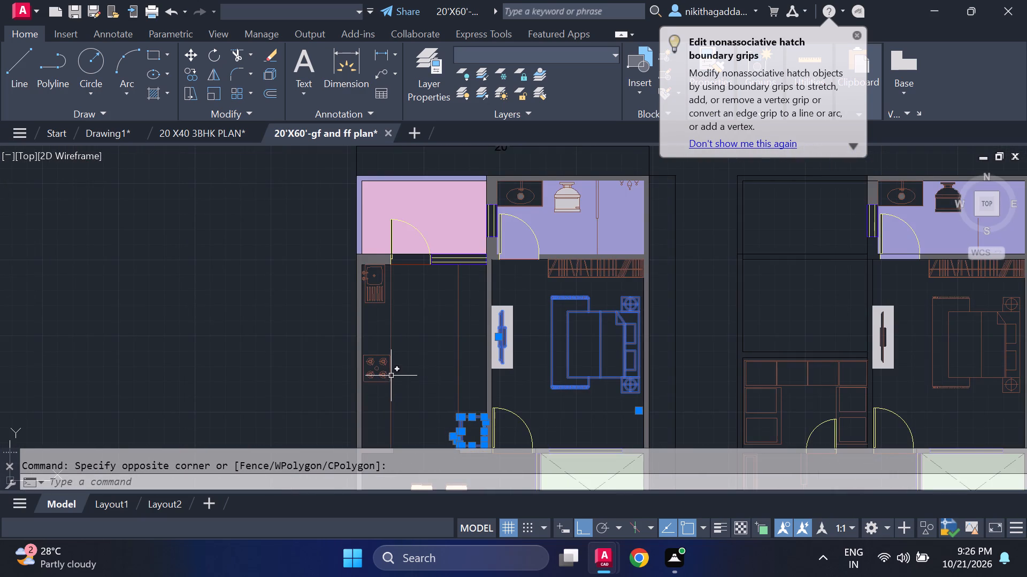
middle_drag(394, 369, 401, 311)
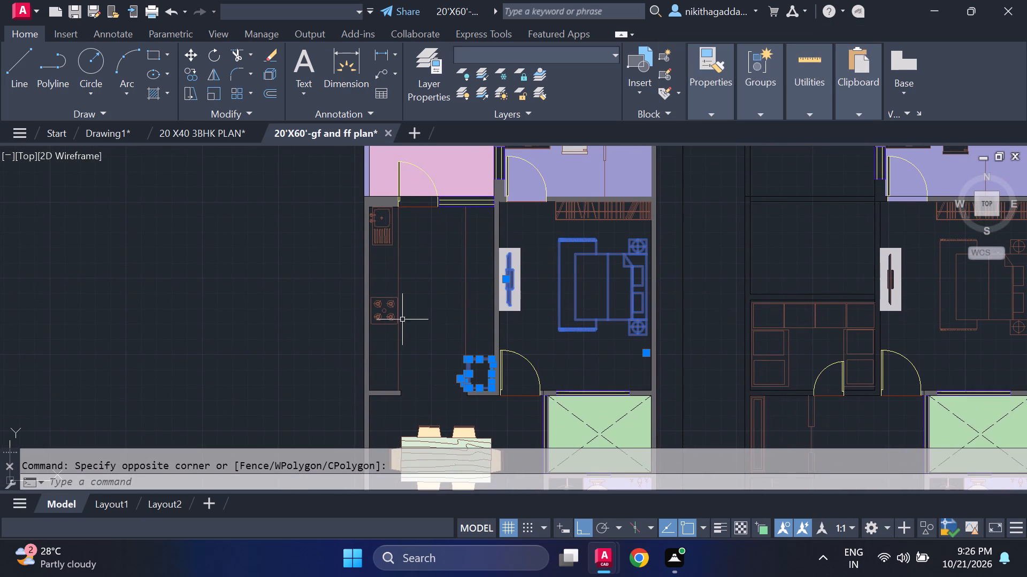
middle_drag(408, 332, 304, 221)
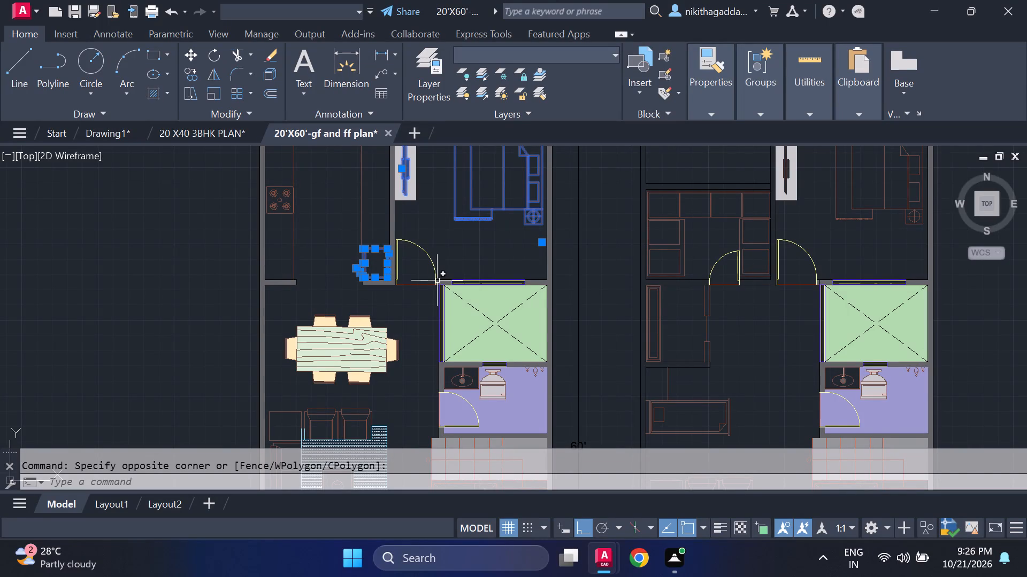
scroll(437, 280, down, 2)
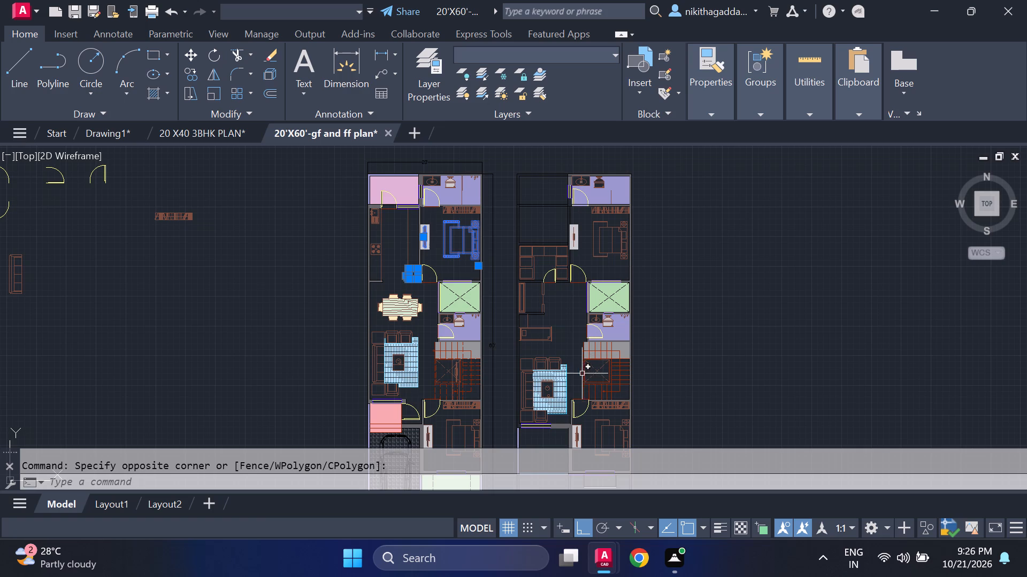
scroll(524, 392, up, 3)
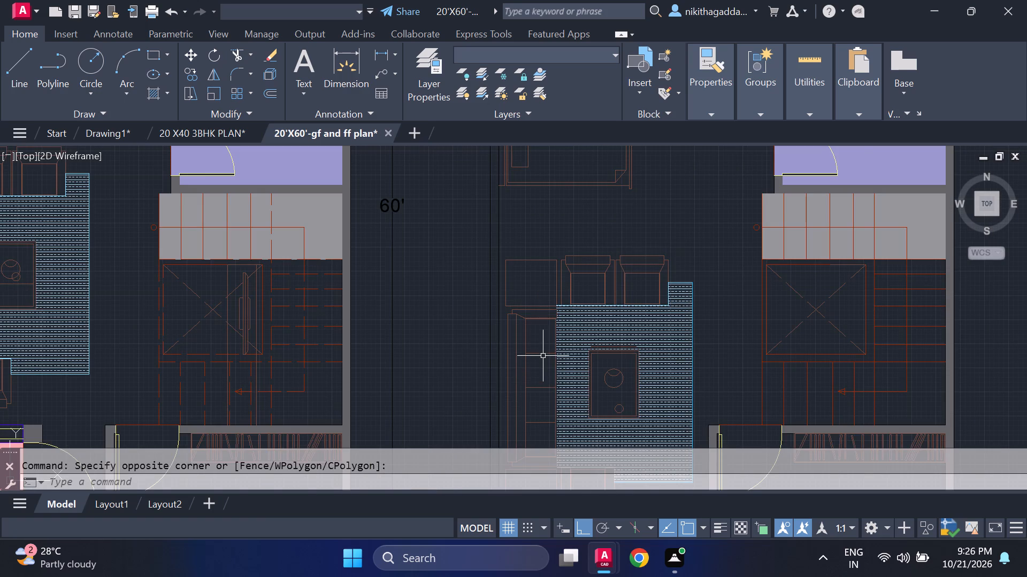
click(543, 355)
click(601, 268)
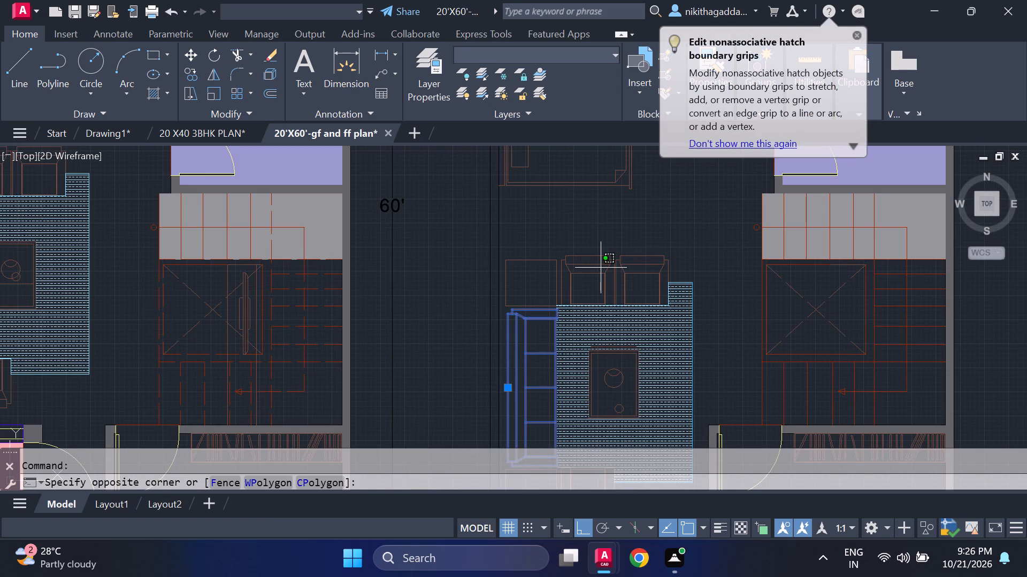
click(583, 283)
click(633, 261)
click(609, 278)
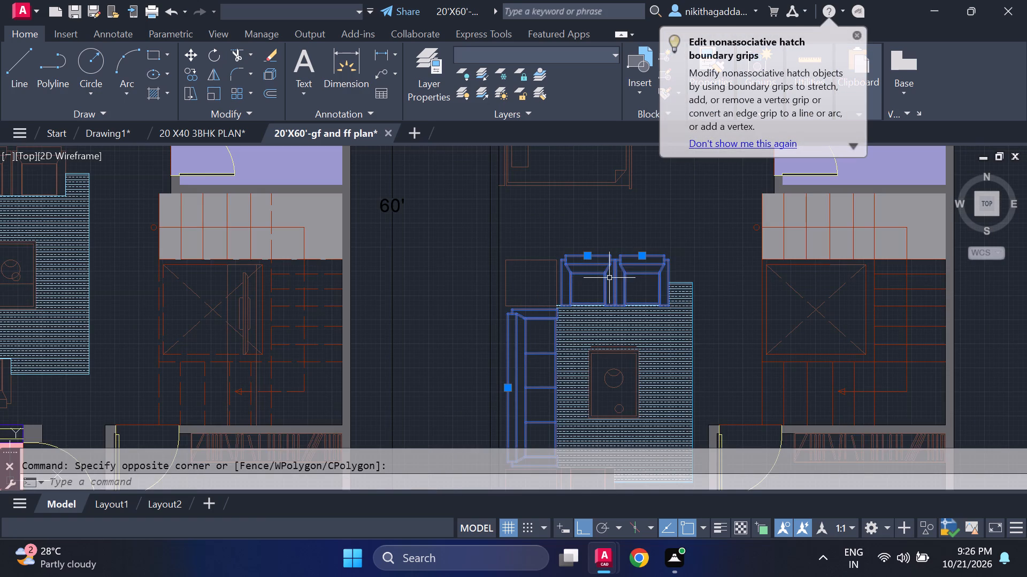
Add the light solid hatch of the TV unit in the western plan's northern bedroom to the selection.
scroll(607, 268, down, 4)
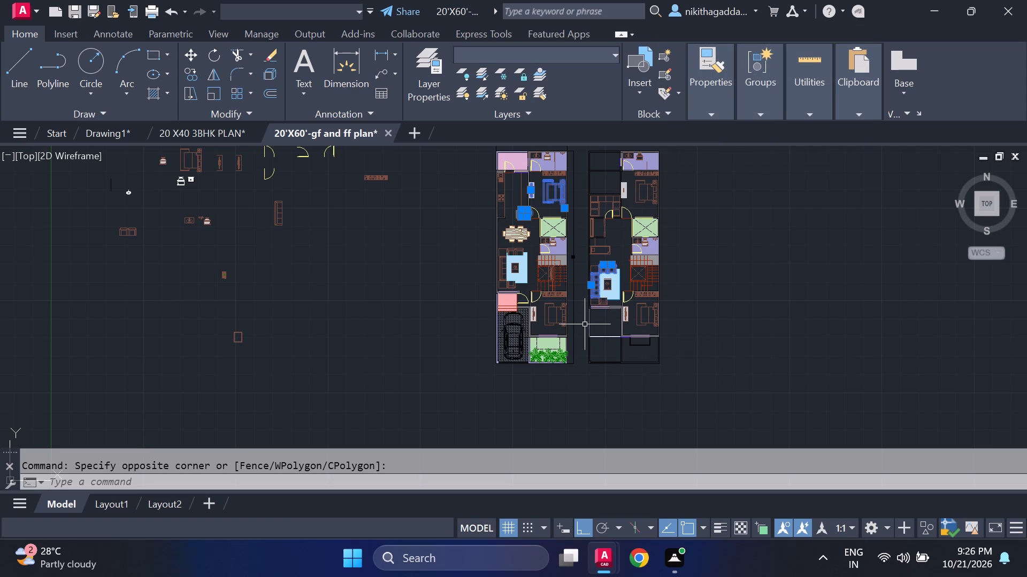
scroll(585, 325, up, 2)
middle_drag(660, 274, 666, 315)
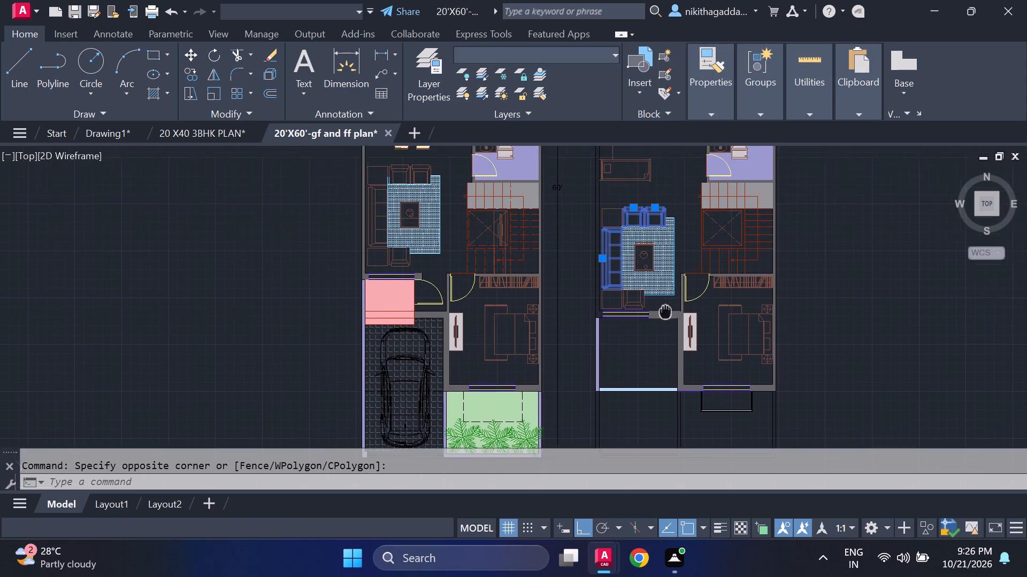
middle_drag(666, 315, 663, 422)
middle_drag(719, 319, 728, 374)
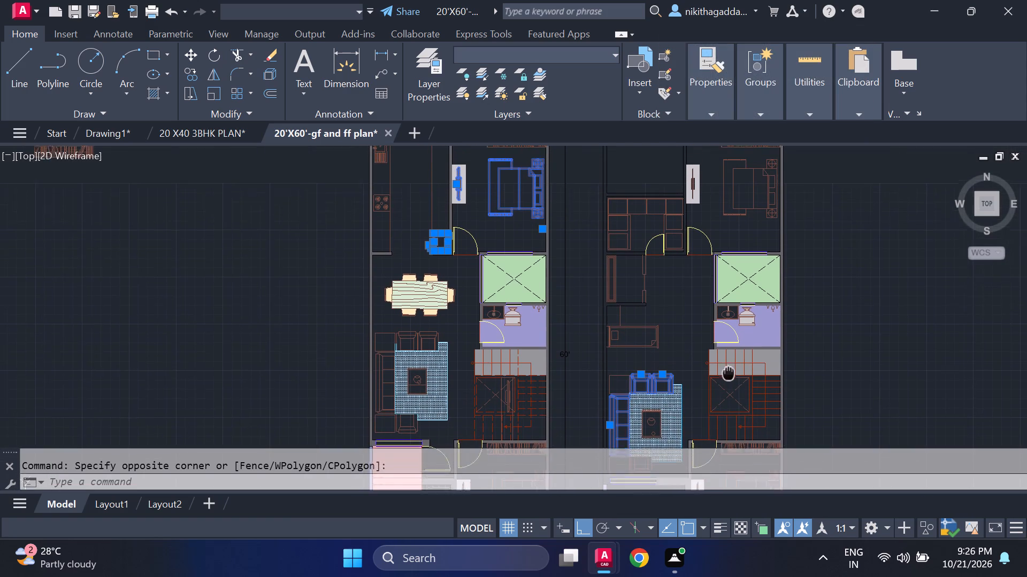
middle_drag(728, 374, 722, 400)
scroll(696, 346, up, 1)
middle_drag(695, 341, 694, 403)
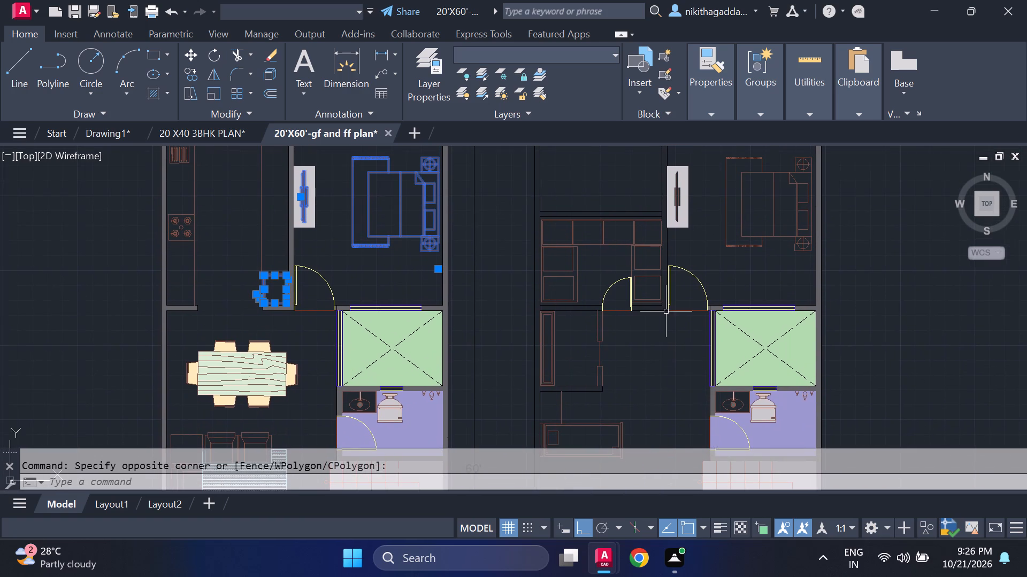
middle_drag(665, 310, 678, 400)
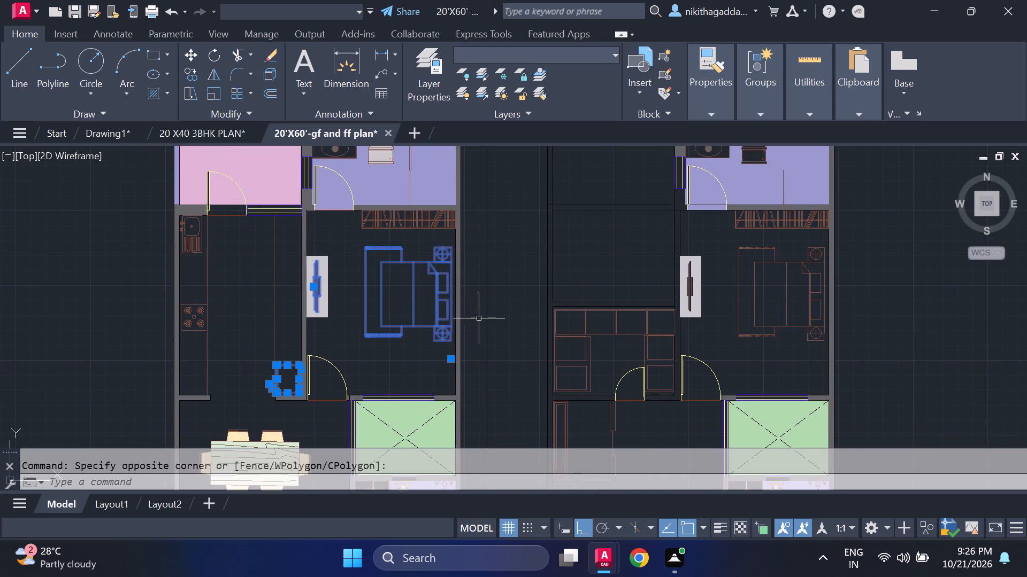
scroll(334, 317, up, 2)
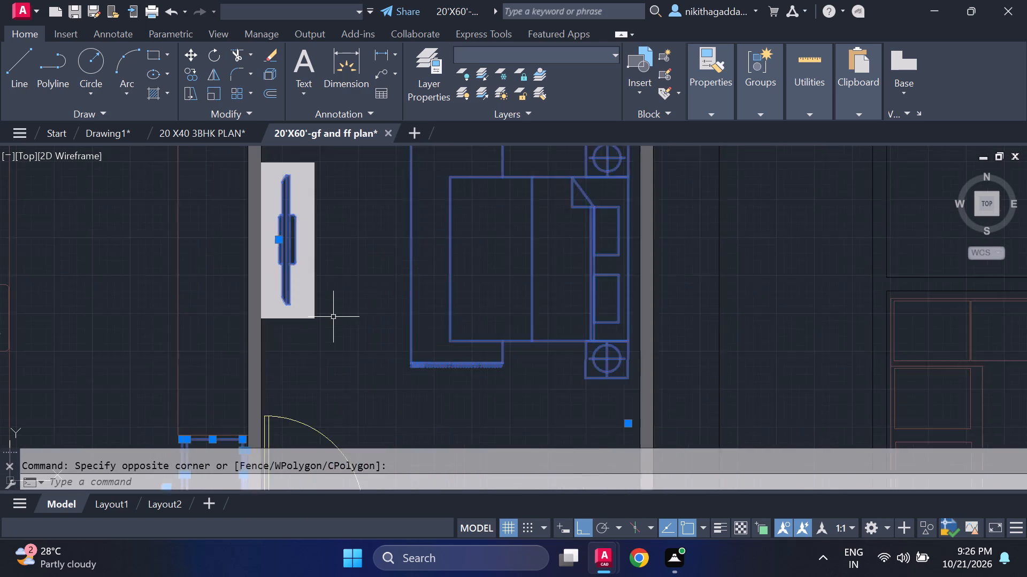
scroll(333, 317, up, 1)
click(287, 282)
scroll(335, 243, down, 5)
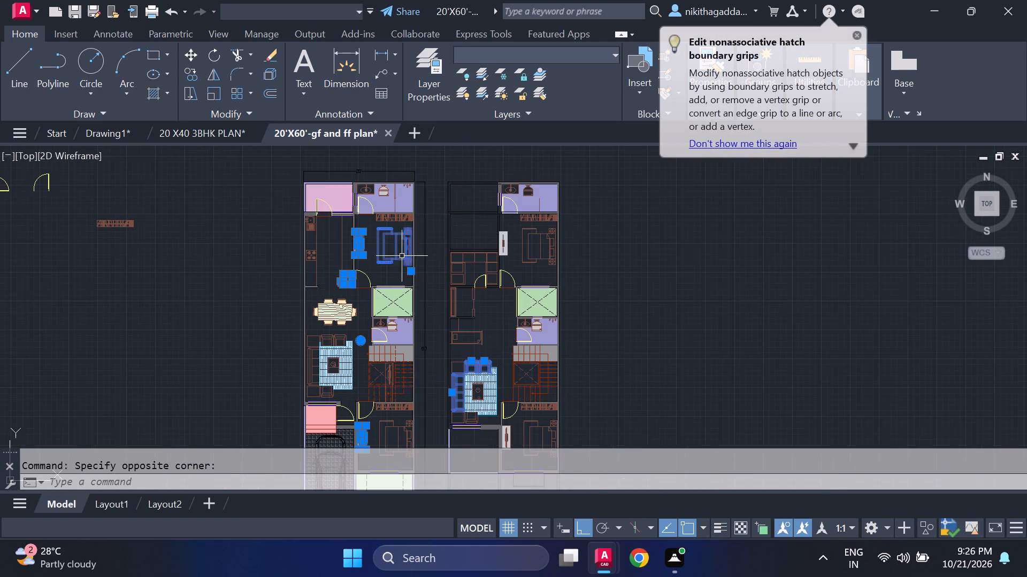
Copy the selected furniture from the 20'X60' plan and paste it into Drawing1, in the empty area west of the floor plan.
scroll(415, 260, up, 1)
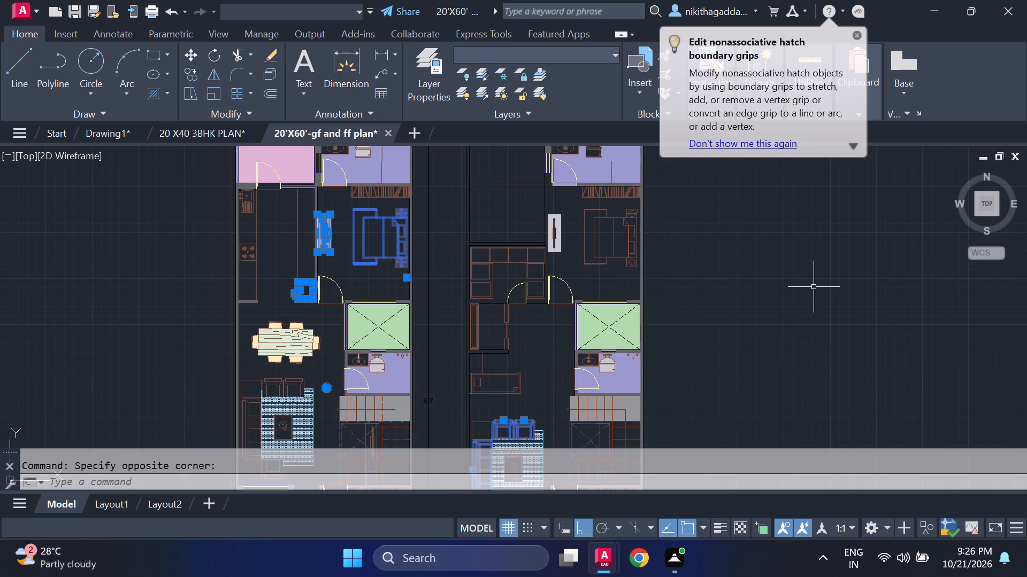
key(ctrl+c)
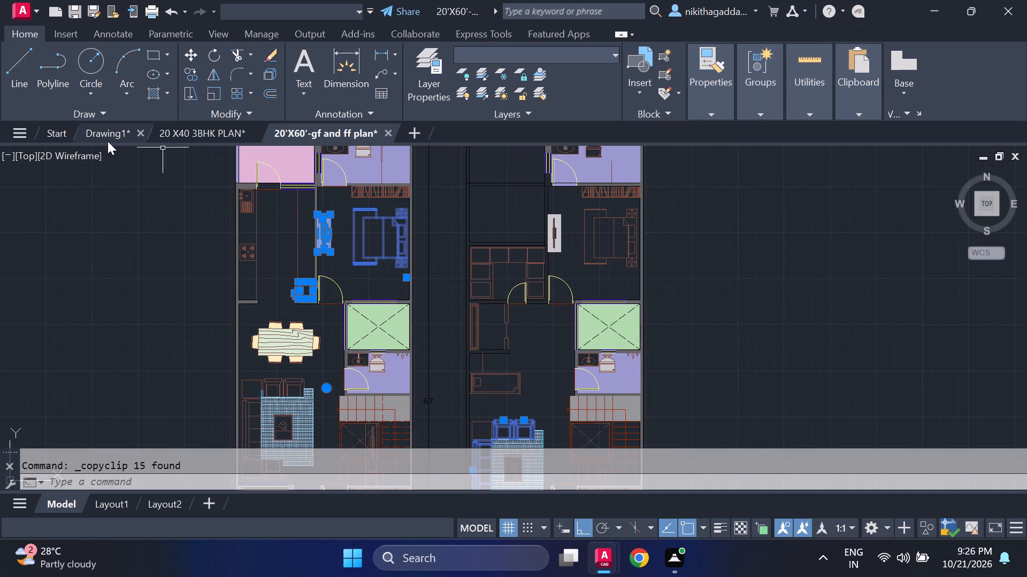
click(118, 135)
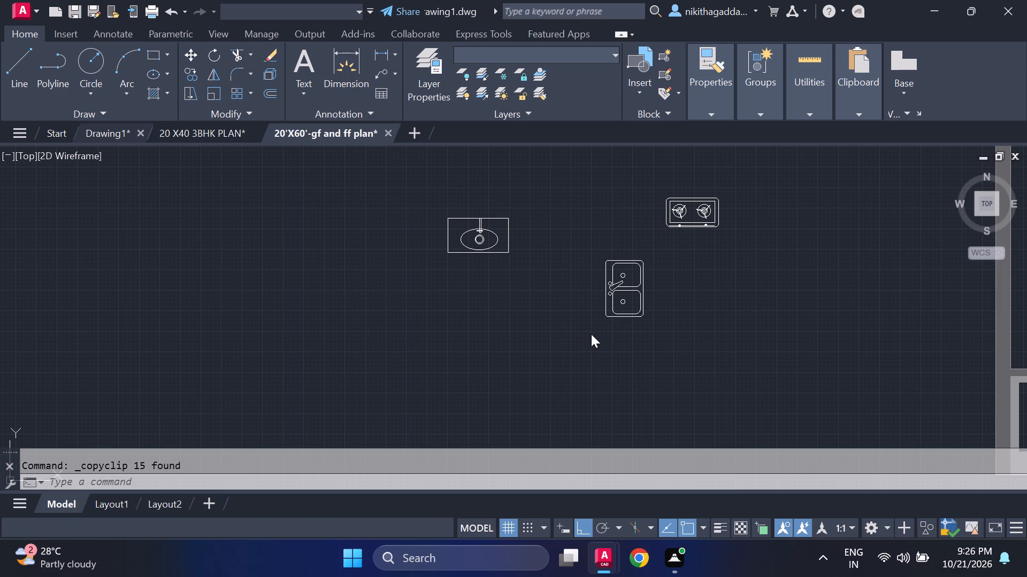
key(ctrl+v)
key(ctrl+v)
scroll(665, 309, down, 5)
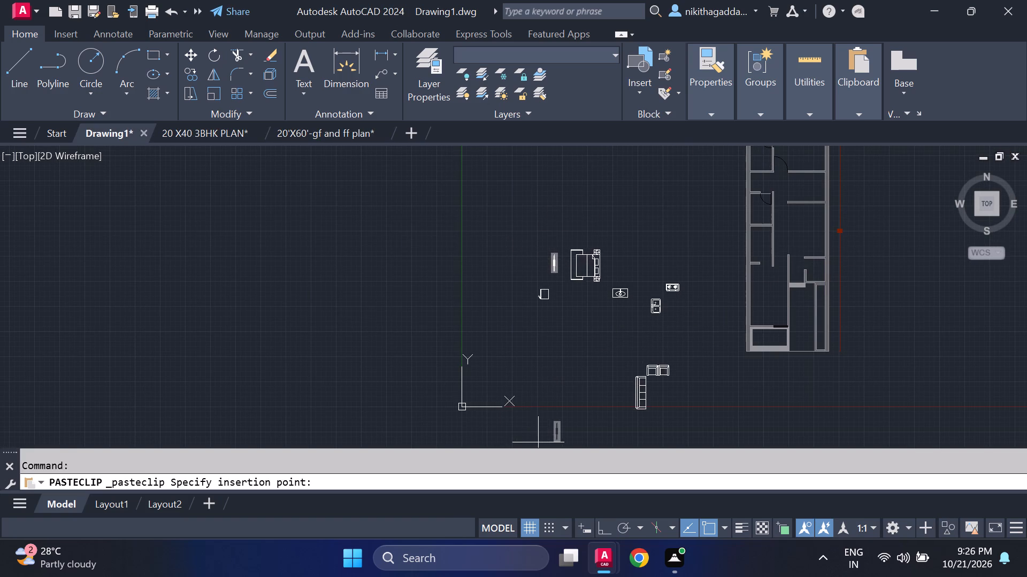
click(572, 415)
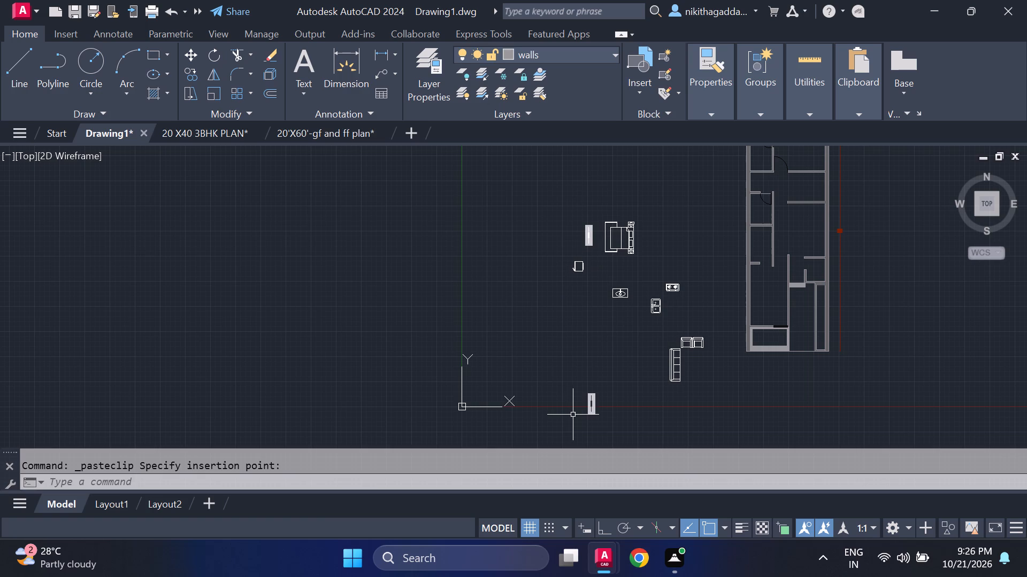
Examine the pasted furniture and the floor plan's rooms, from the sofa set up to the northern rooms.
scroll(663, 370, up, 1)
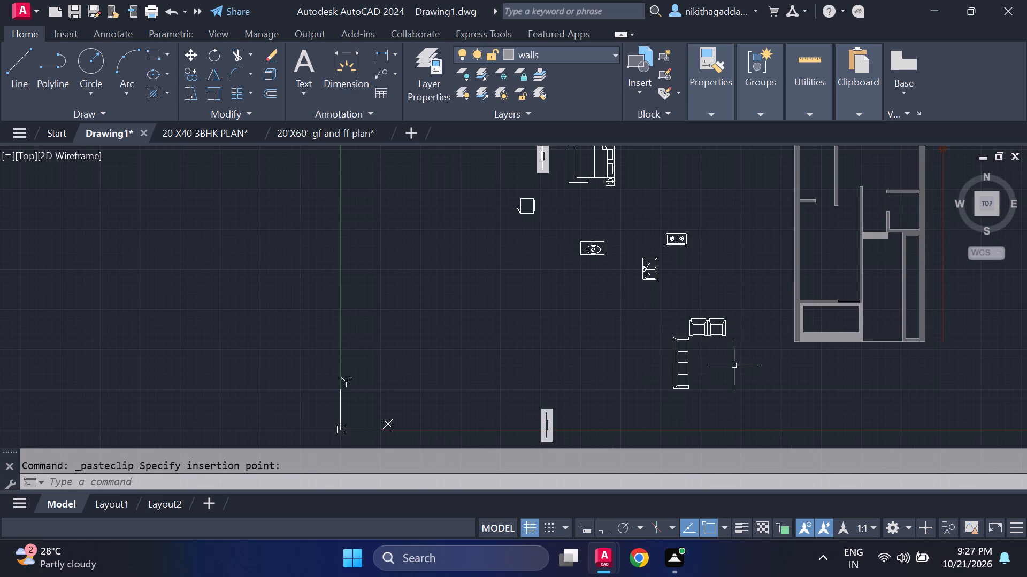
middle_drag(735, 363, 702, 414)
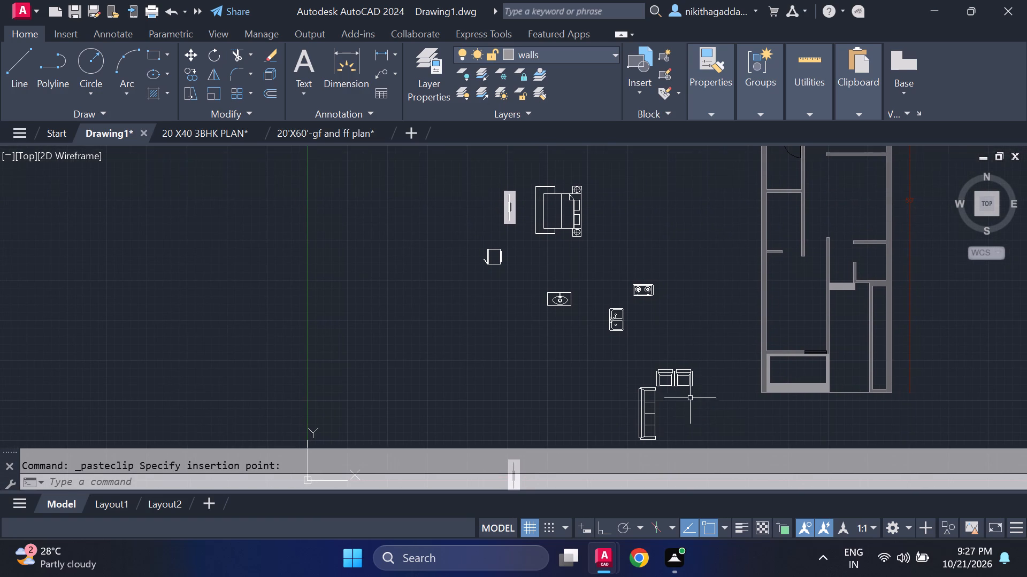
scroll(685, 390, up, 2)
middle_drag(685, 392, 680, 425)
scroll(680, 425, down, 3)
scroll(679, 425, up, 2)
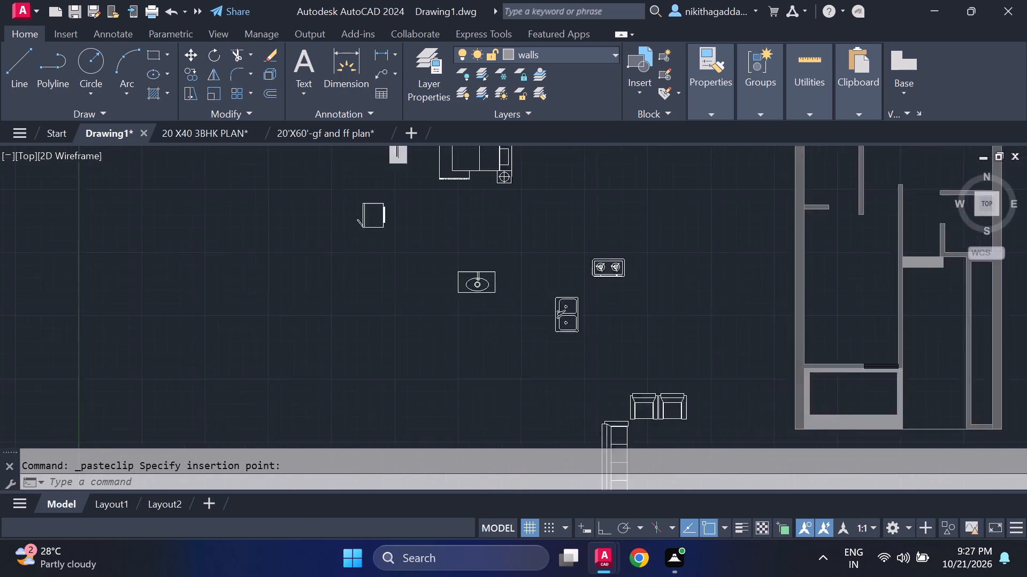
scroll(679, 425, up, 2)
scroll(679, 425, down, 4)
scroll(679, 425, up, 3)
middle_drag(679, 425, 663, 396)
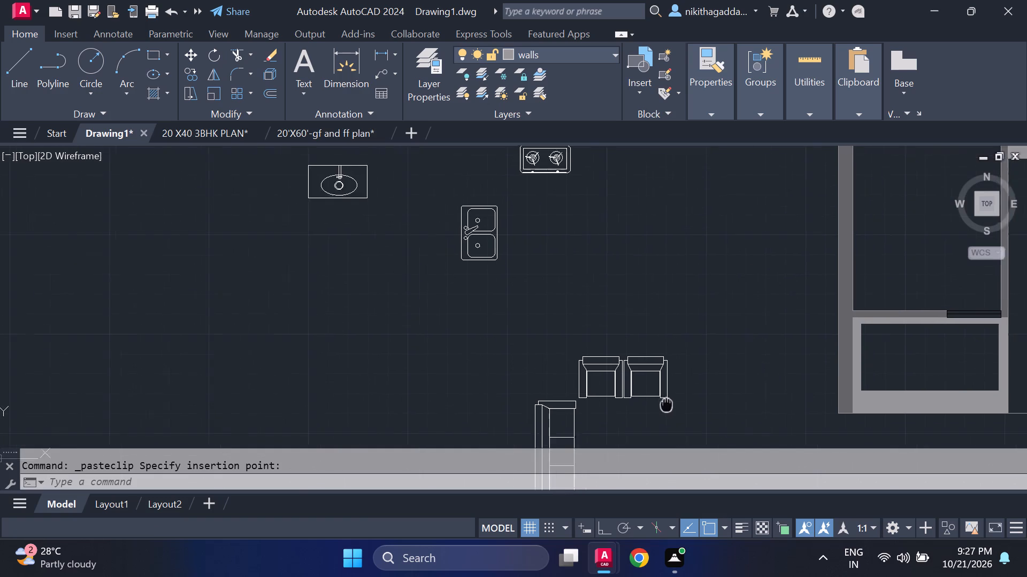
middle_drag(663, 396, 634, 353)
scroll(634, 353, down, 2)
middle_drag(625, 295, 534, 383)
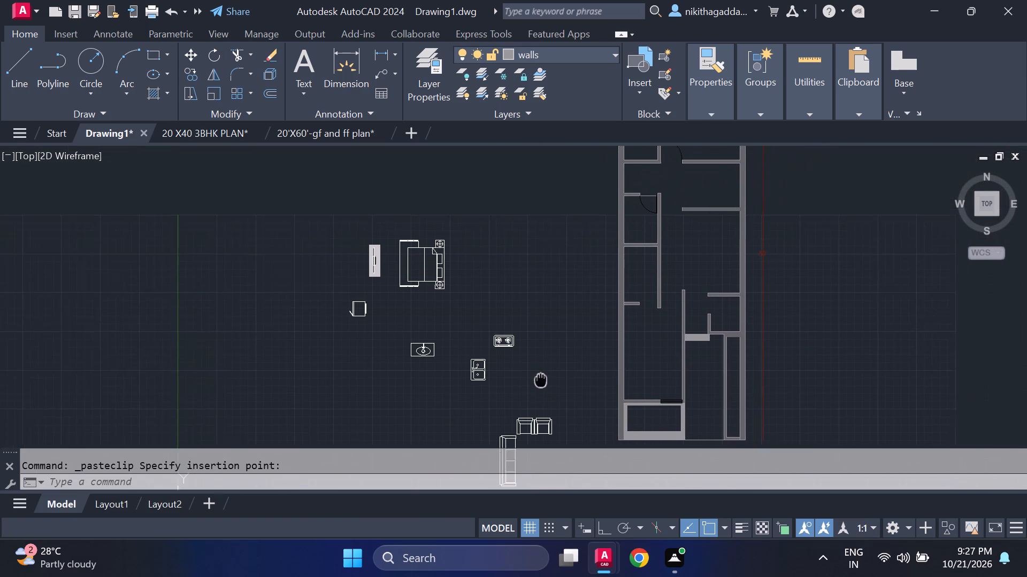
middle_drag(534, 383, 524, 390)
middle_drag(720, 256, 607, 357)
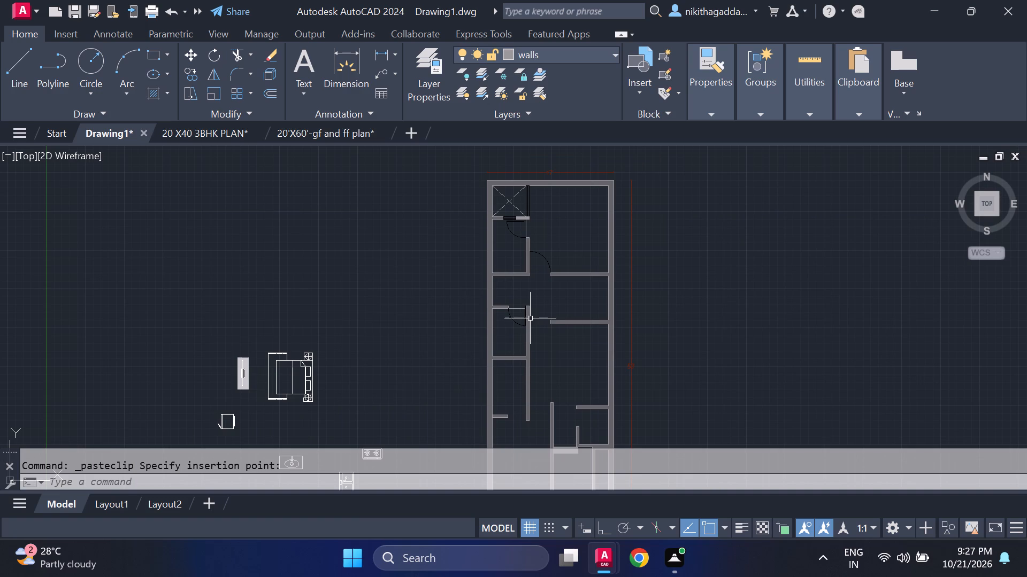
scroll(530, 318, up, 1)
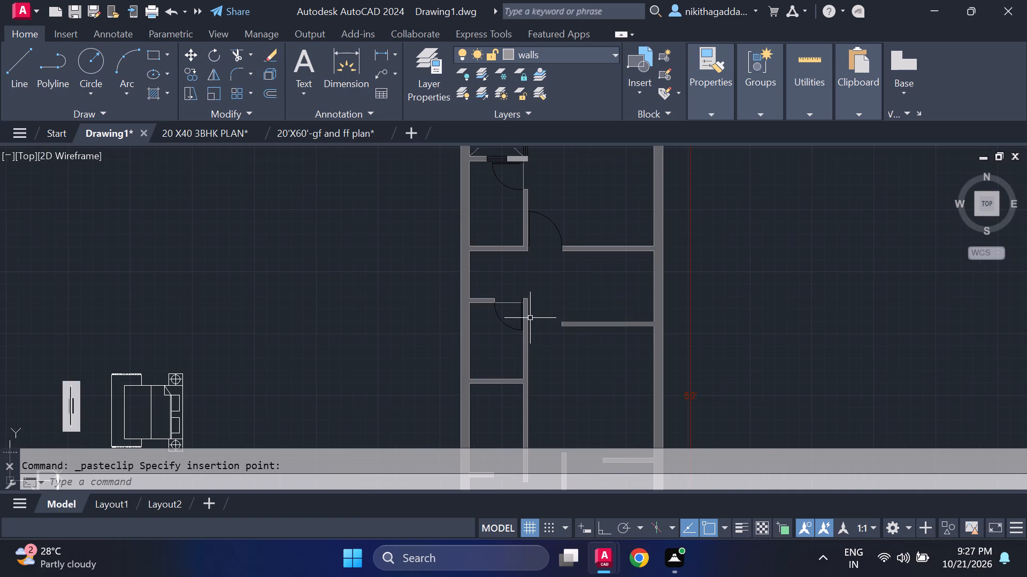
middle_drag(259, 321, 395, 285)
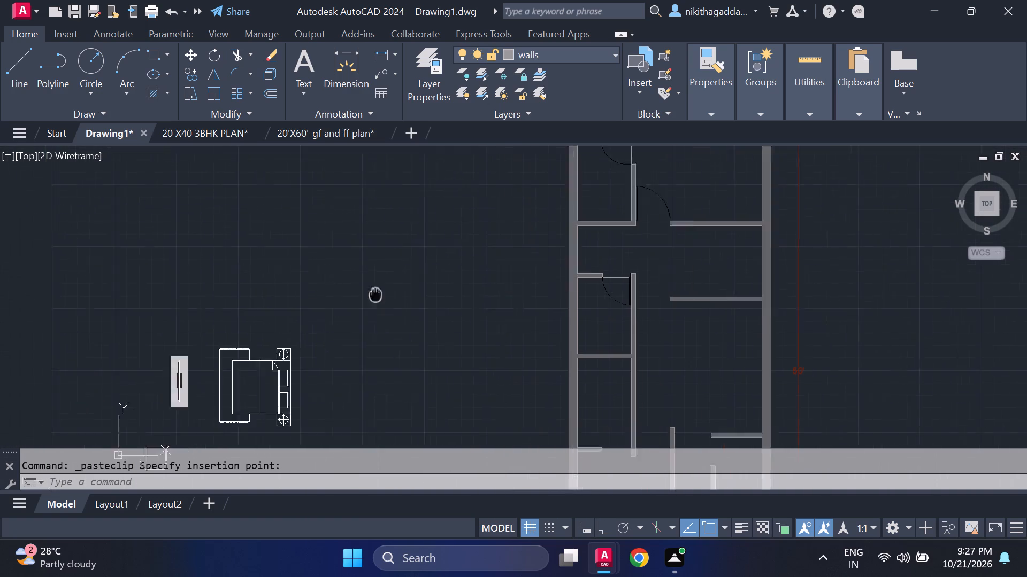
middle_drag(395, 285, 463, 240)
Change the furniture layer's colour to index colour 32.
click(572, 52)
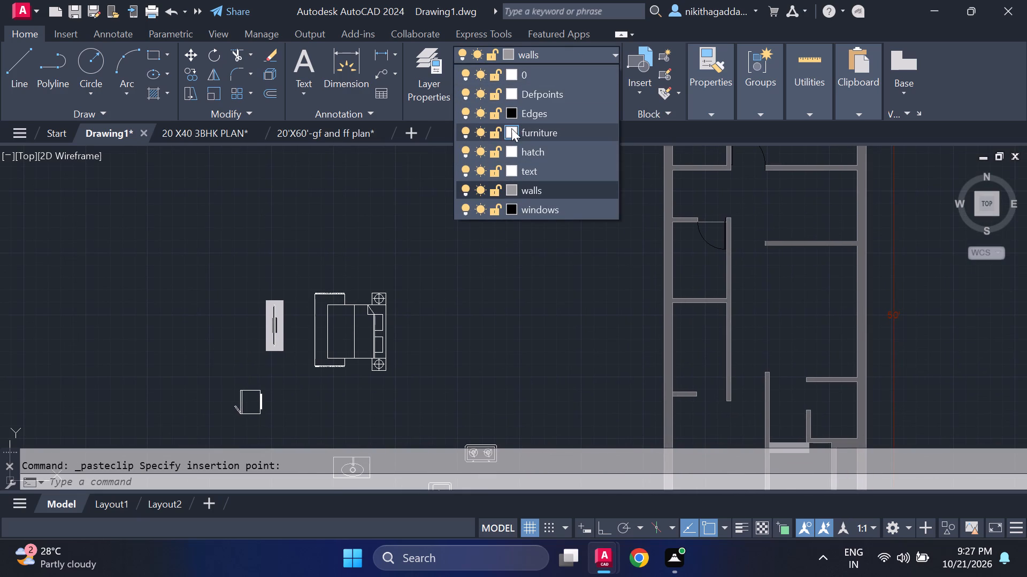
click(510, 129)
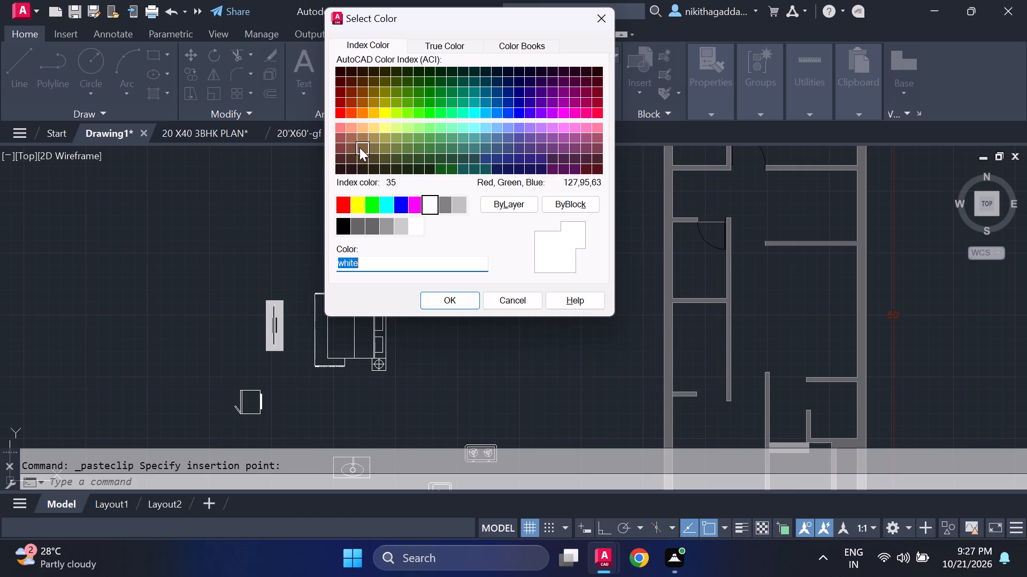
click(366, 103)
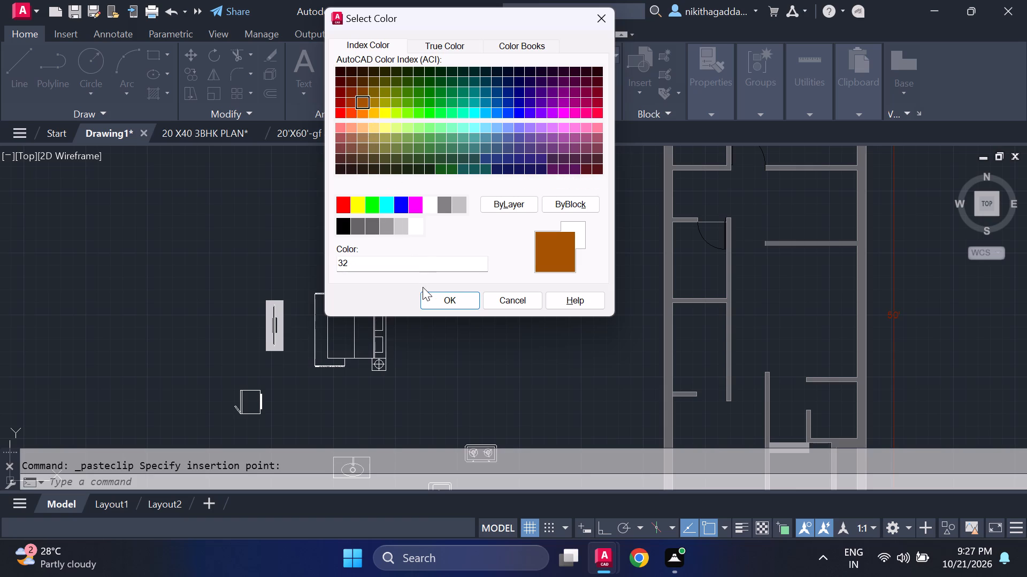
click(425, 293)
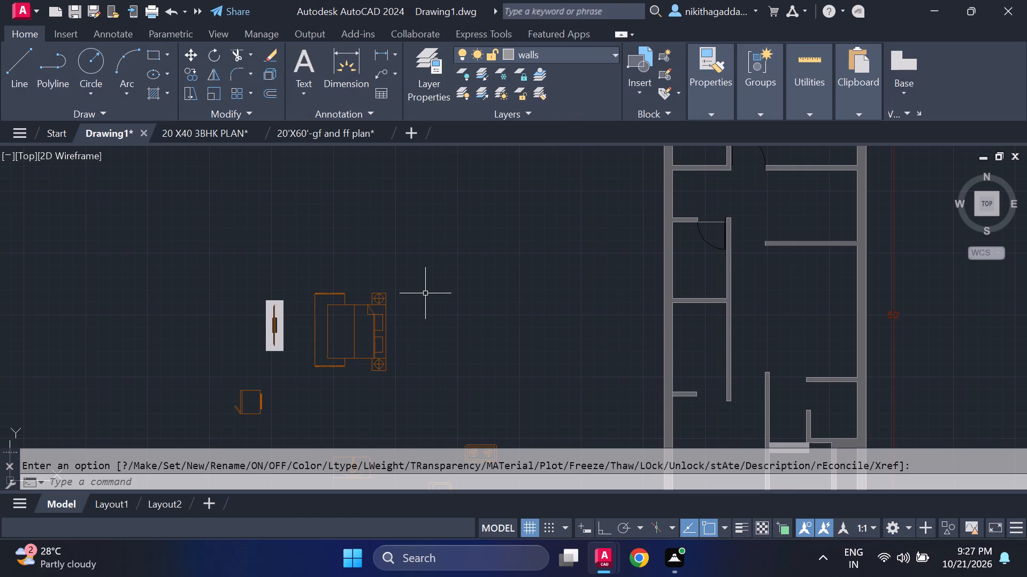
key(Escape)
Inspect the recoloured furniture up close, including the TV unit beside the bed and the separate TV unit hatch south of it.
scroll(425, 293, down, 1)
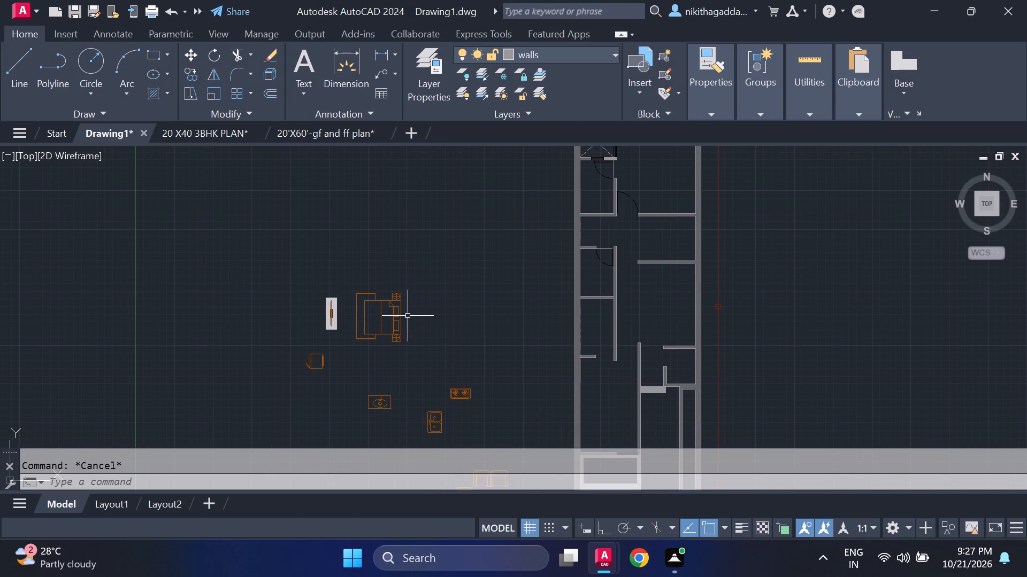
middle_drag(397, 425, 421, 393)
scroll(398, 425, up, 1)
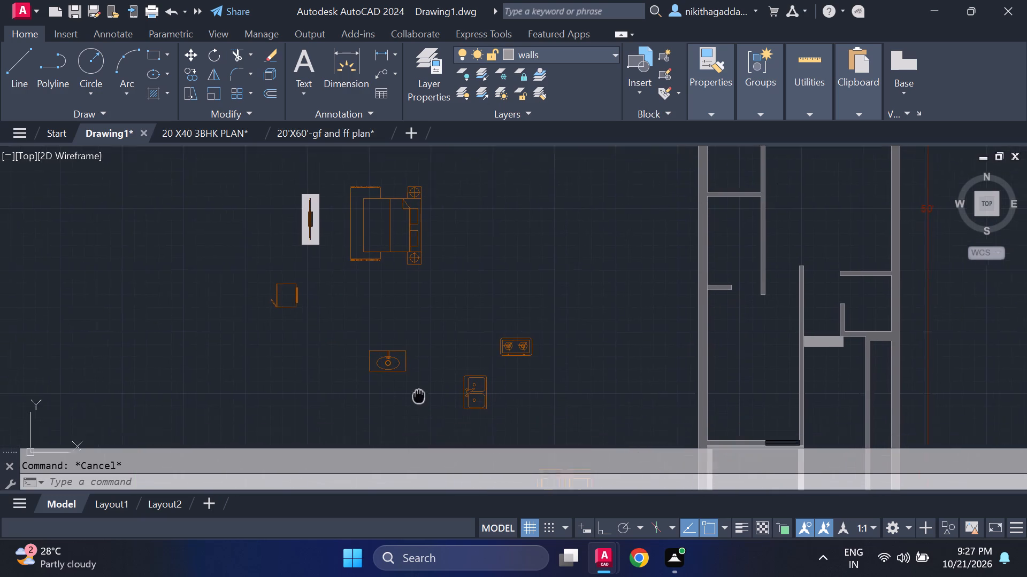
middle_drag(421, 393, 431, 379)
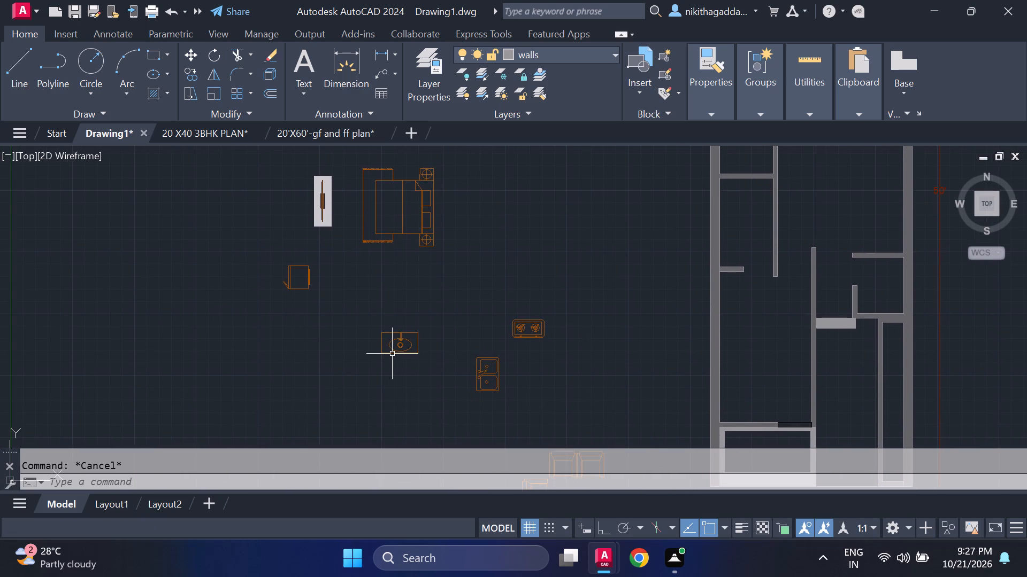
scroll(392, 354, down, 2)
middle_drag(392, 354, 486, 319)
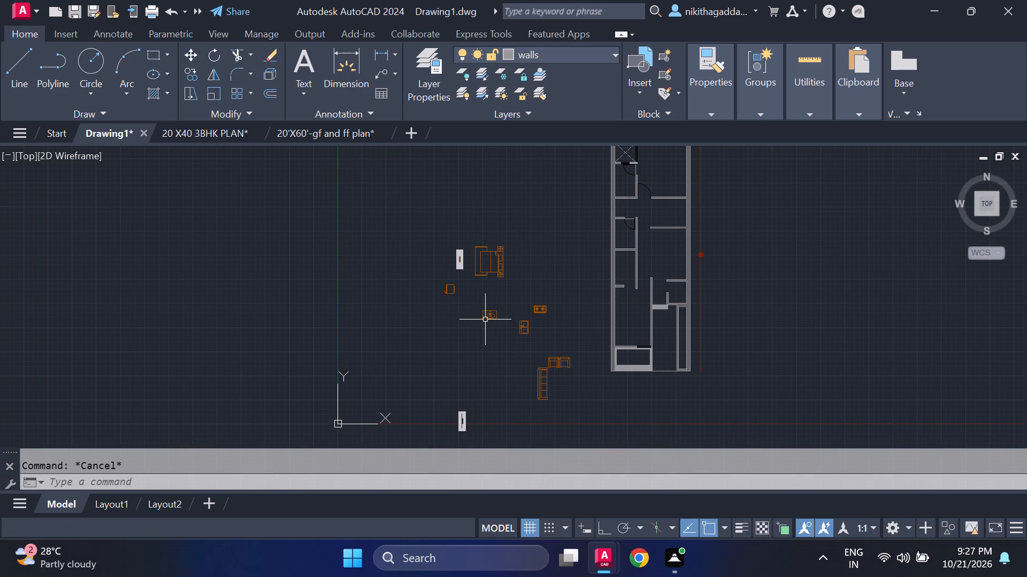
middle_drag(473, 404, 497, 357)
scroll(497, 357, up, 3)
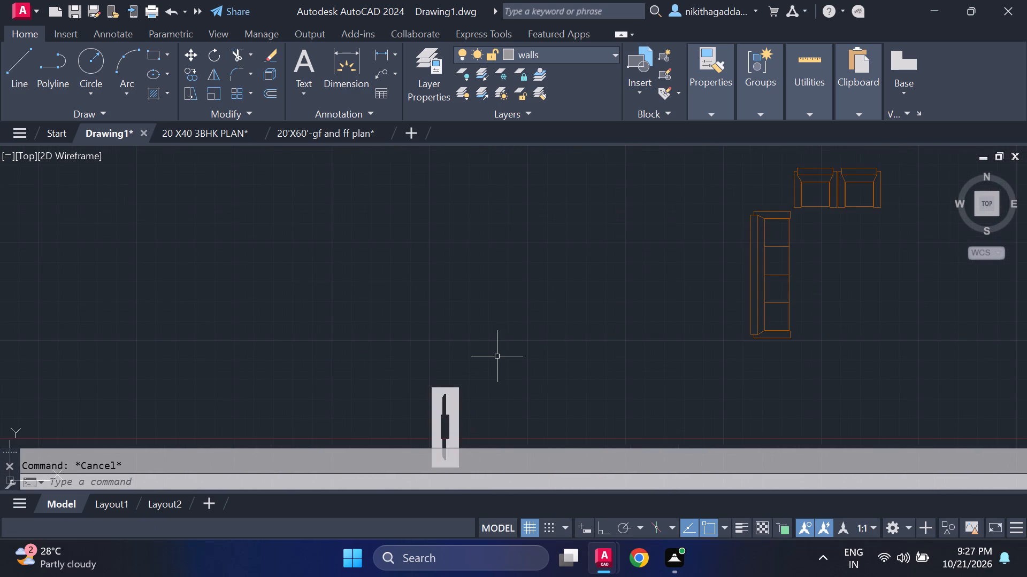
scroll(496, 355, down, 1)
scroll(453, 401, up, 6)
scroll(484, 365, down, 4)
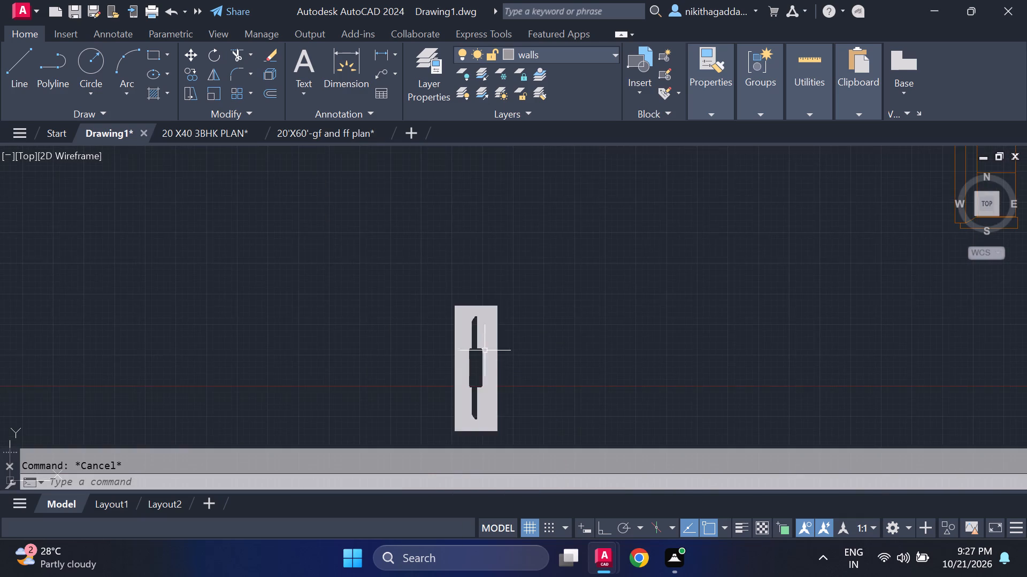
scroll(486, 338, down, 4)
scroll(494, 290, up, 1)
middle_drag(494, 290, 498, 362)
scroll(457, 176, up, 3)
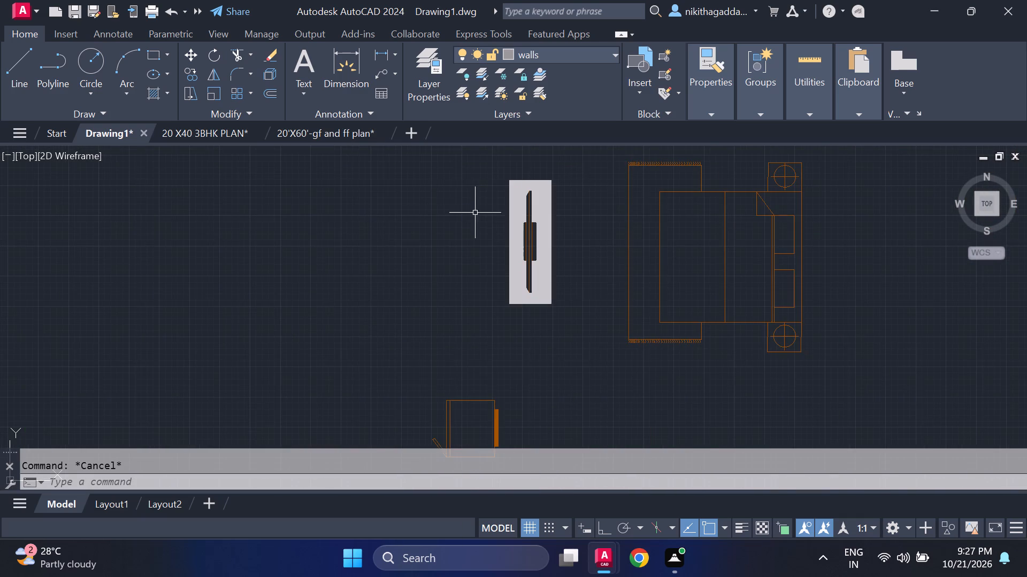
scroll(507, 240, up, 2)
scroll(507, 240, down, 3)
scroll(548, 251, up, 4)
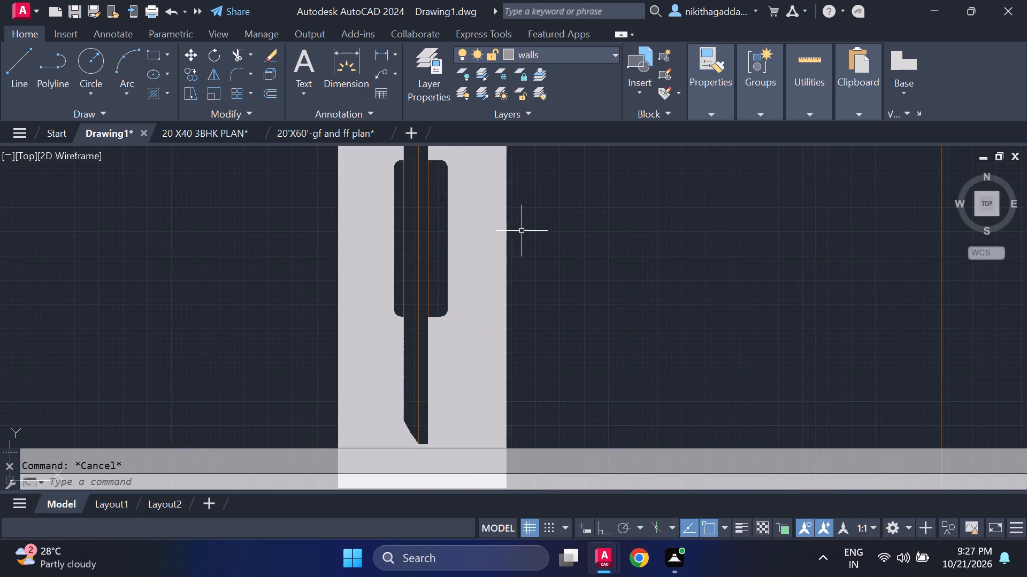
scroll(392, 251, up, 2)
scroll(396, 255, down, 6)
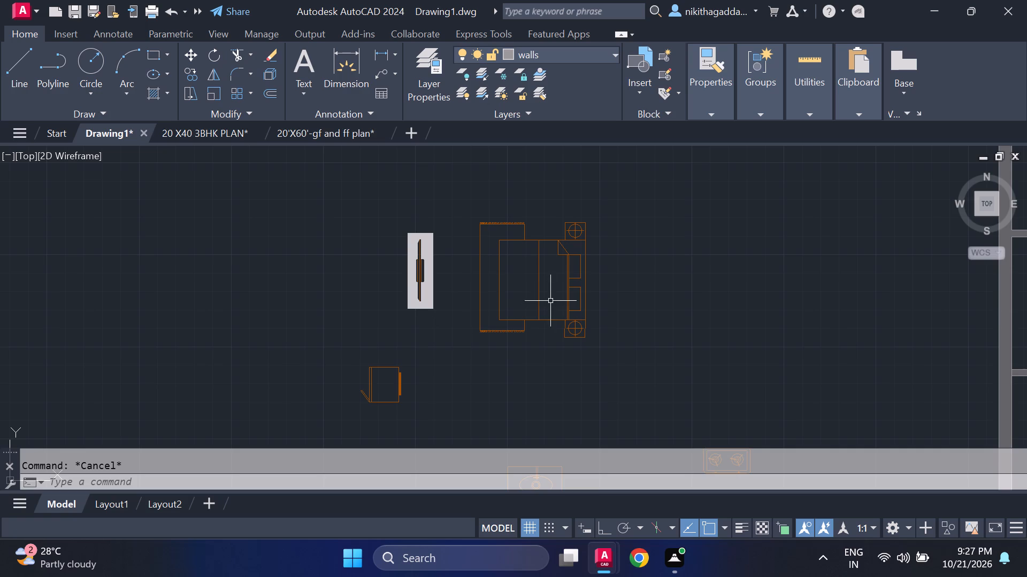
Rotate the double bed with its side tables 90° about its middle, with Ortho on, so the headboard faces north.
click(619, 260)
click(515, 324)
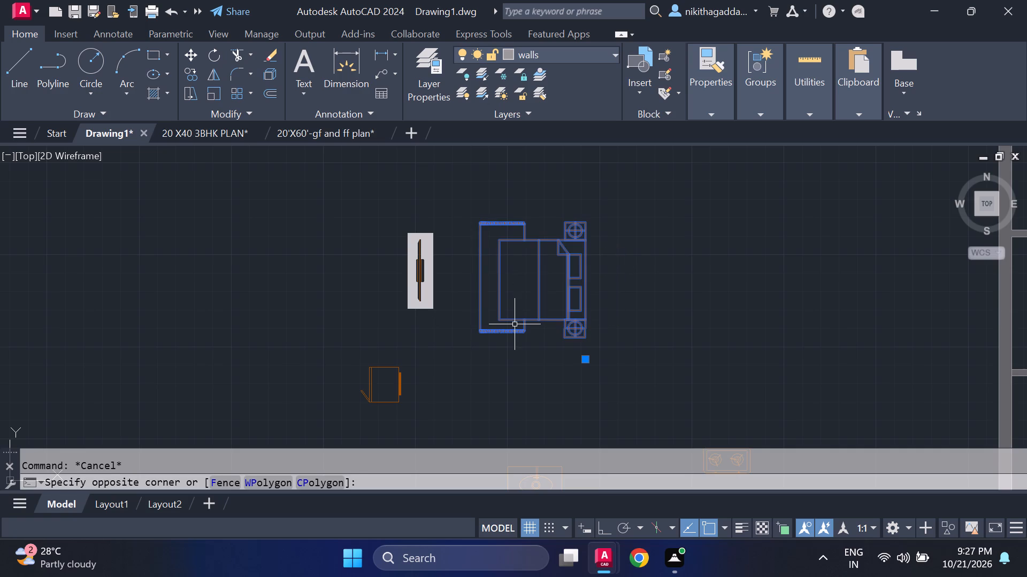
text(ro)
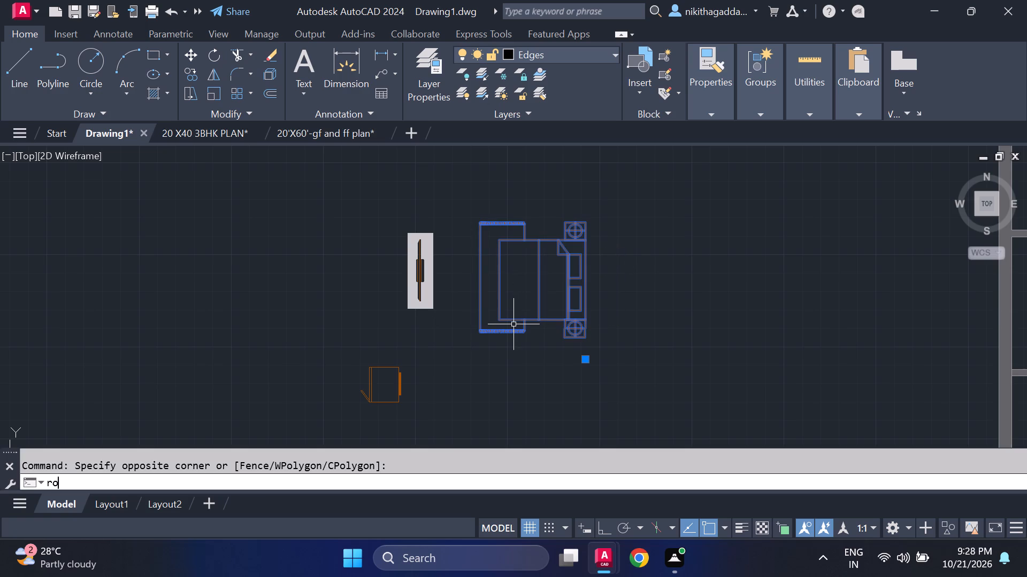
key(Return)
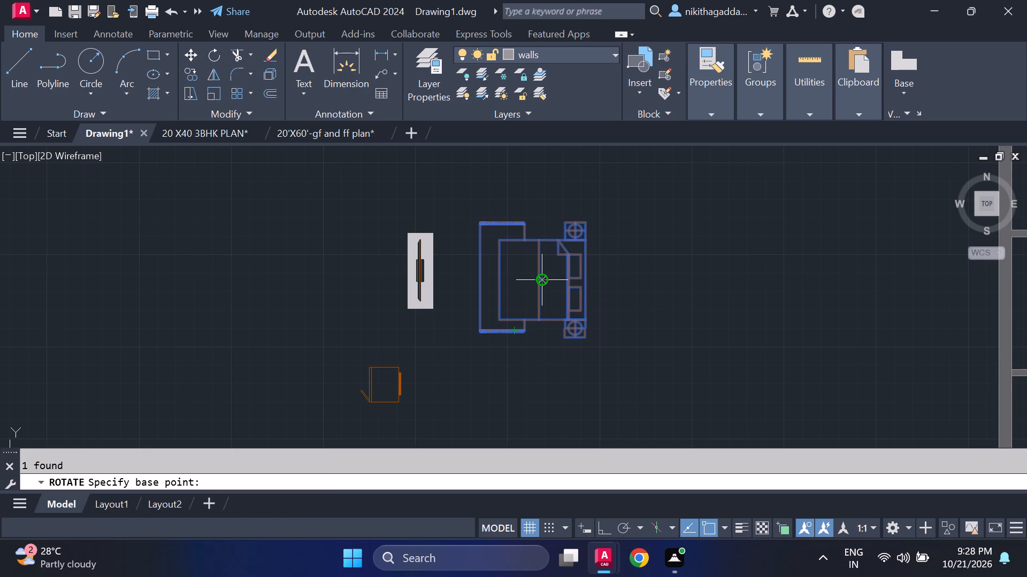
click(543, 278)
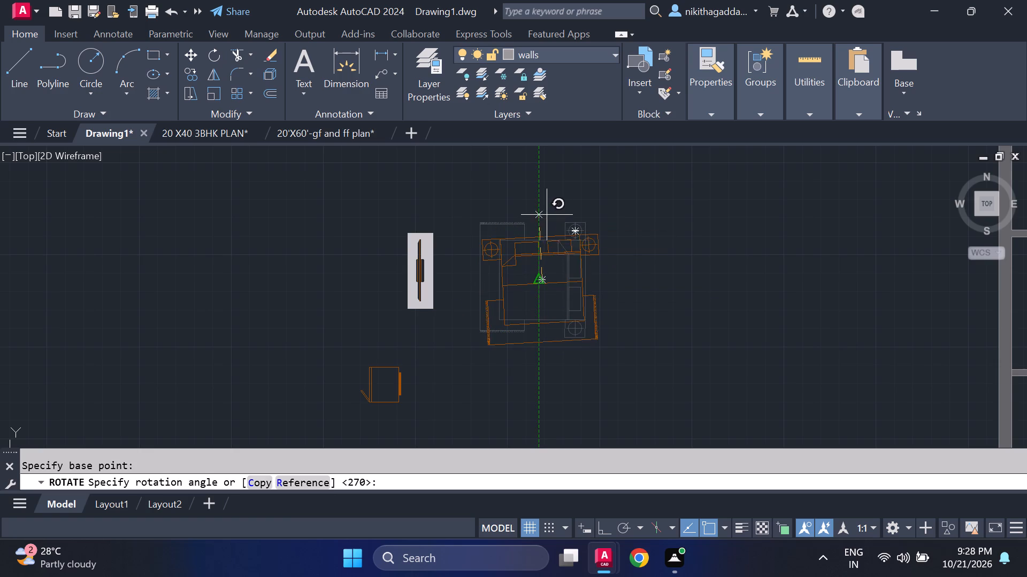
key(F8)
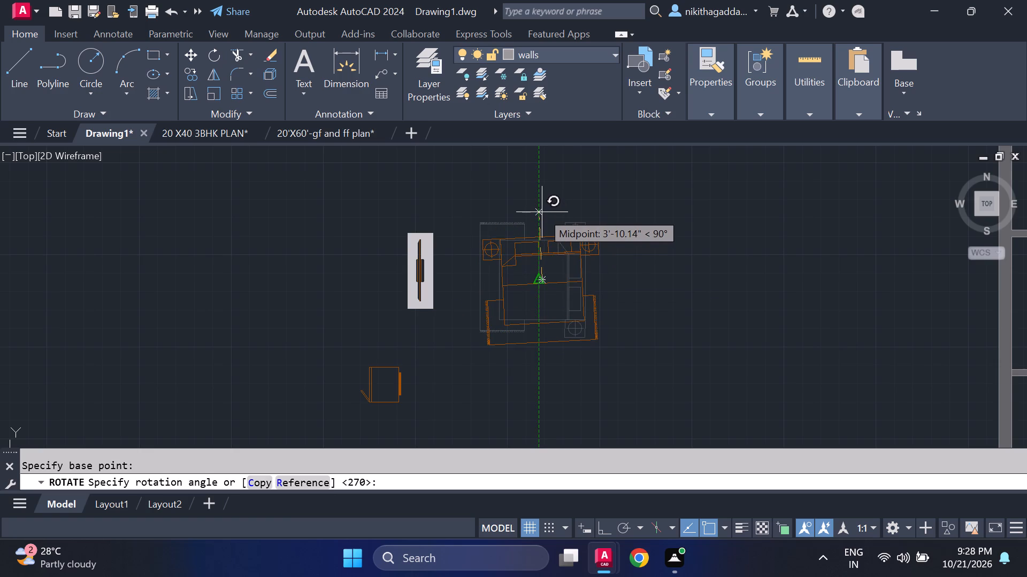
click(551, 189)
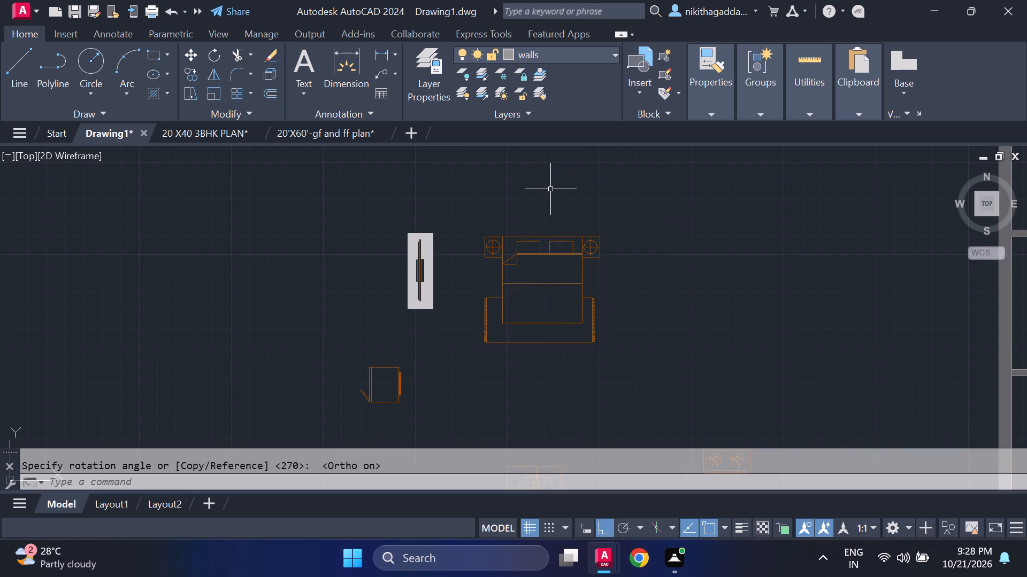
Move the double bed with its side tables into the northeast bedroom, with Ortho off, placing its headboard near the north wall.
drag(632, 244, 638, 244)
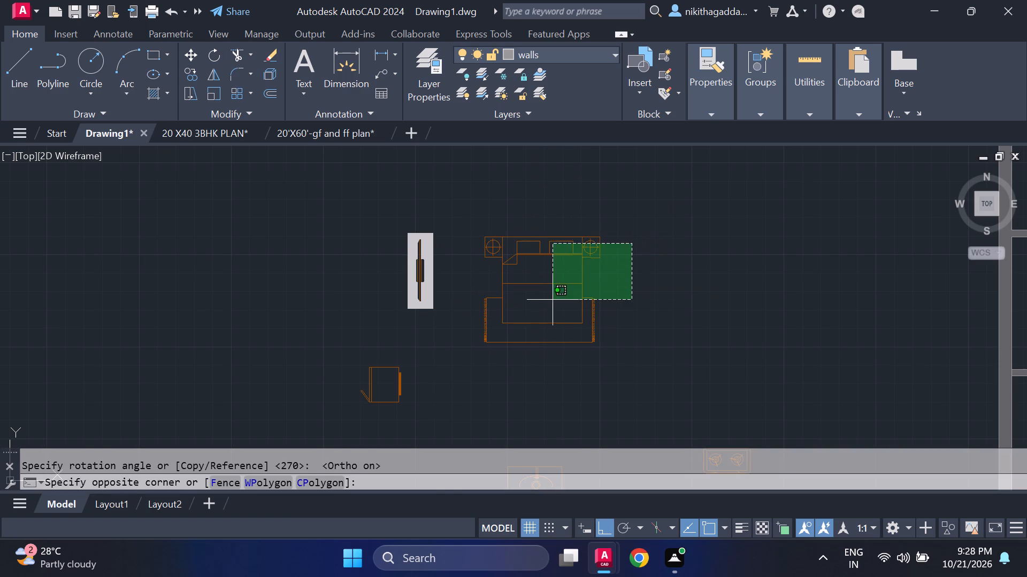
click(553, 300)
key(m)
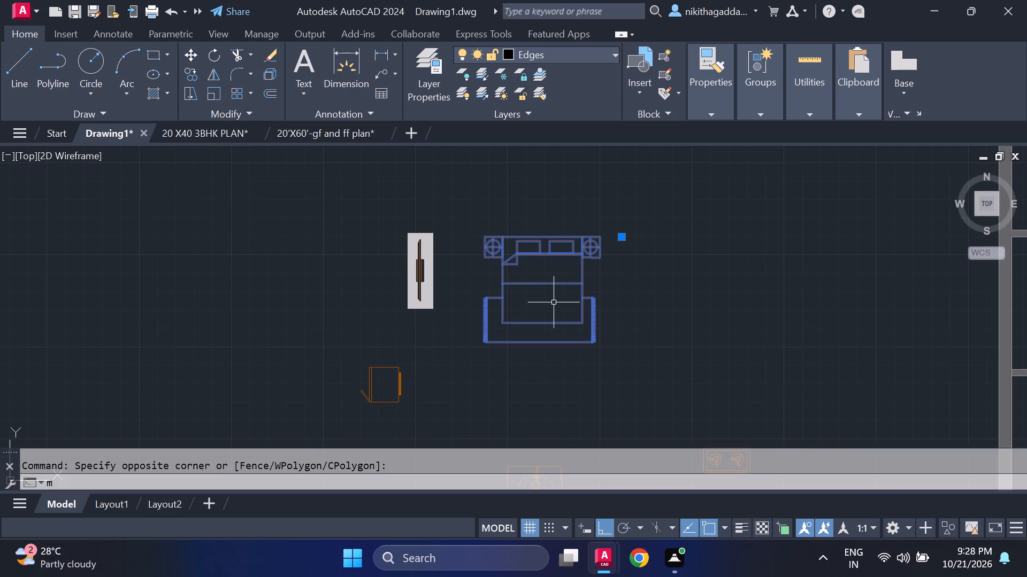
key(Return)
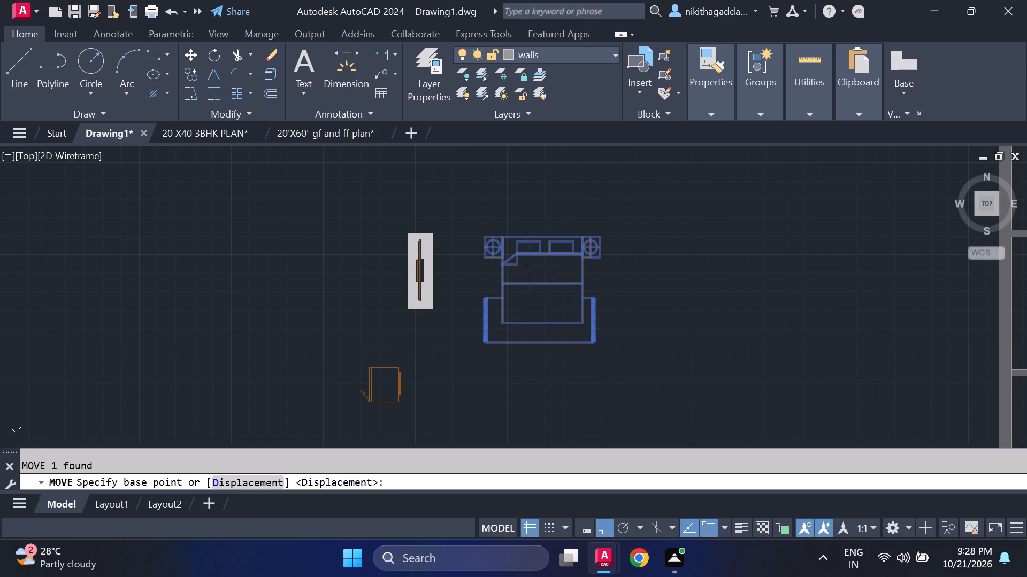
click(547, 284)
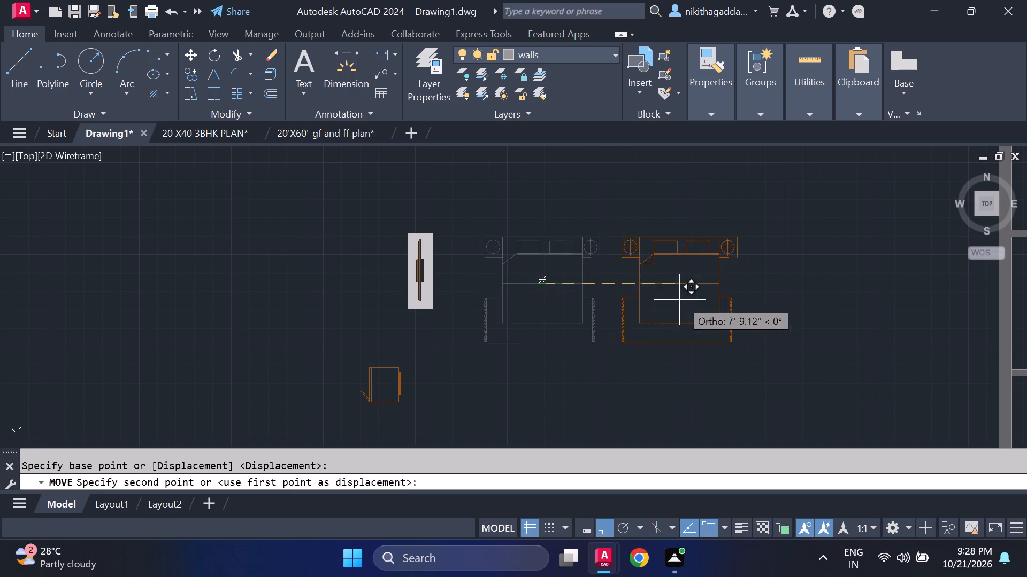
scroll(717, 297, down, 3)
middle_drag(717, 297, 608, 359)
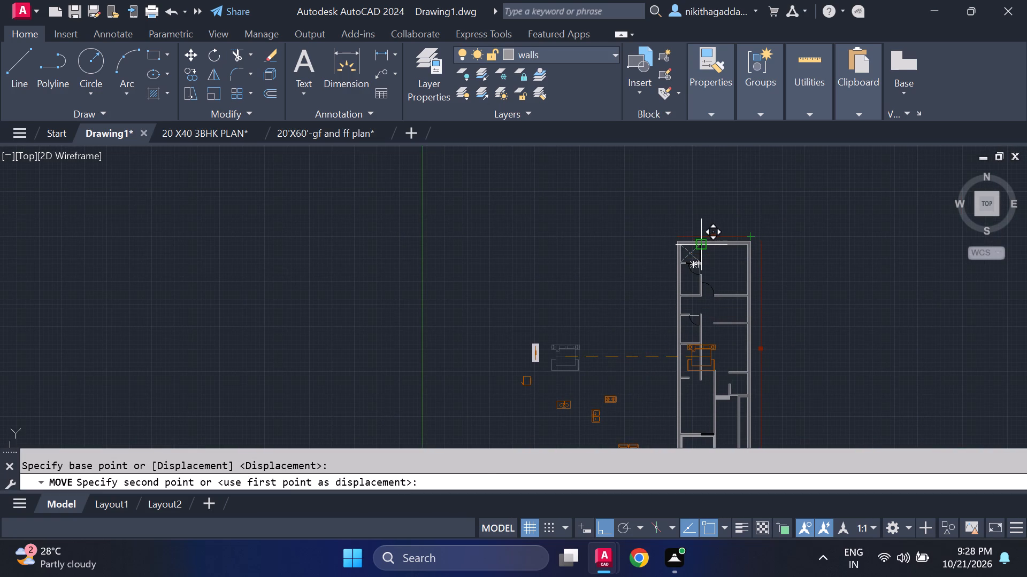
key(F8)
scroll(707, 240, up, 3)
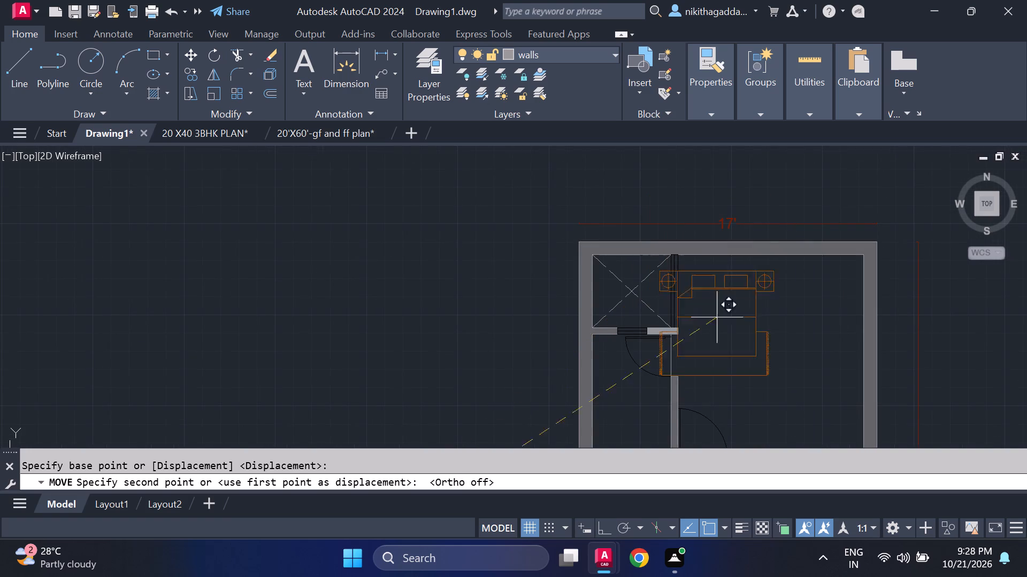
middle_drag(732, 358, 662, 313)
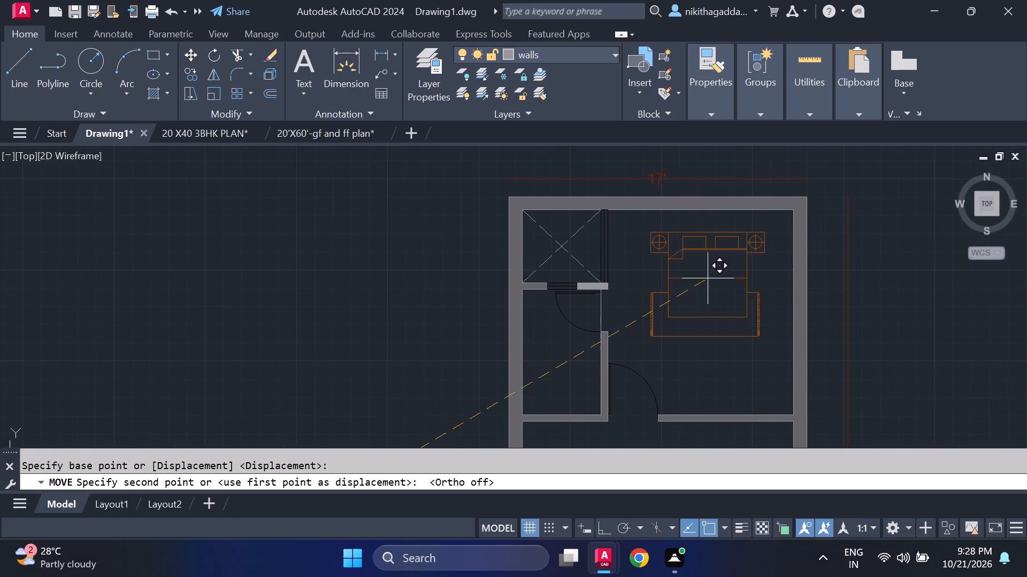
scroll(712, 269, up, 1)
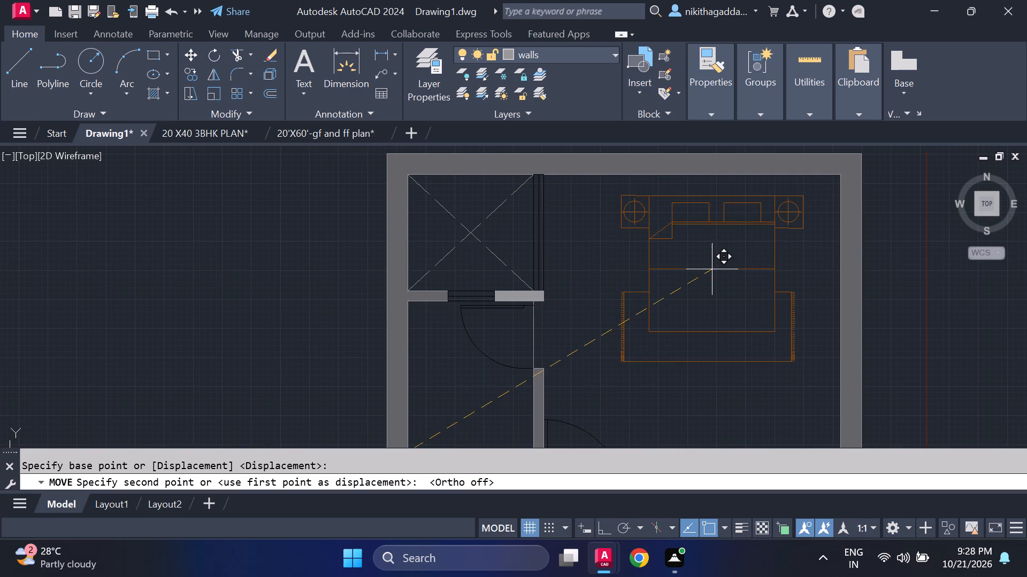
click(712, 254)
Copy the pair of adjoining armchairs from beside the long sofa into the northeast bedroom, just south of the bed.
scroll(738, 240, down, 4)
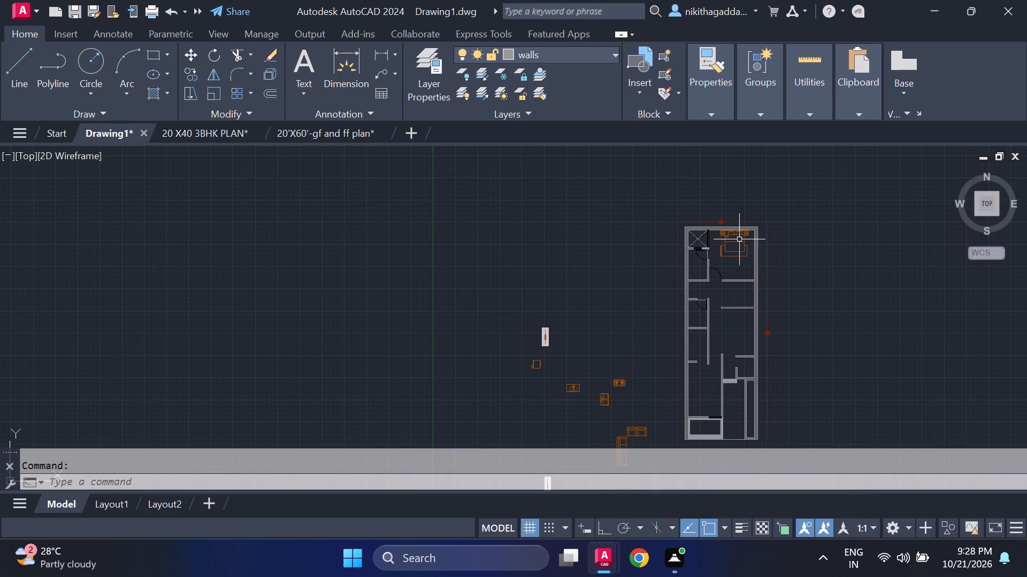
middle_drag(569, 332, 538, 264)
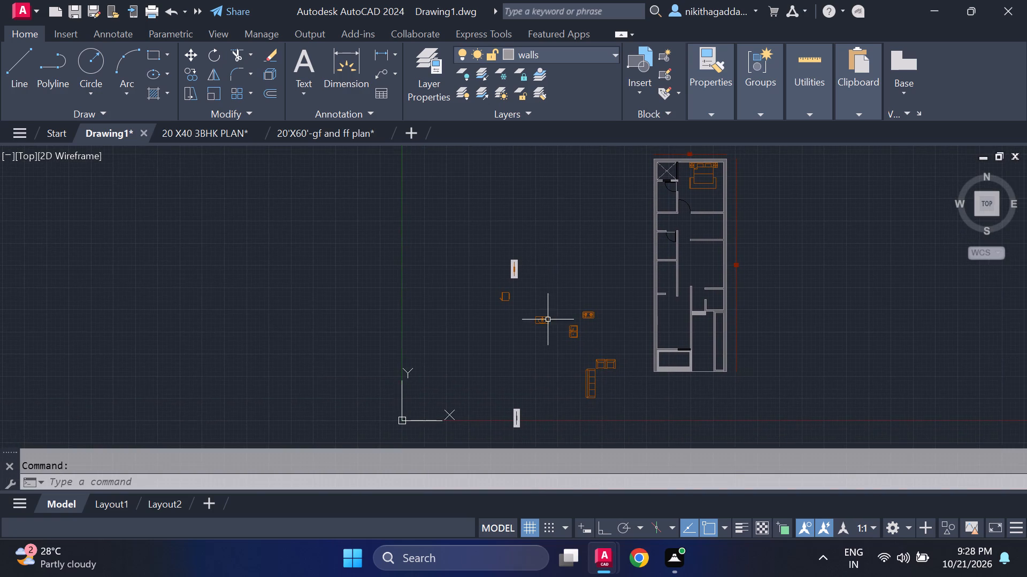
scroll(547, 322, up, 1)
middle_drag(617, 389, 617, 274)
scroll(632, 303, up, 3)
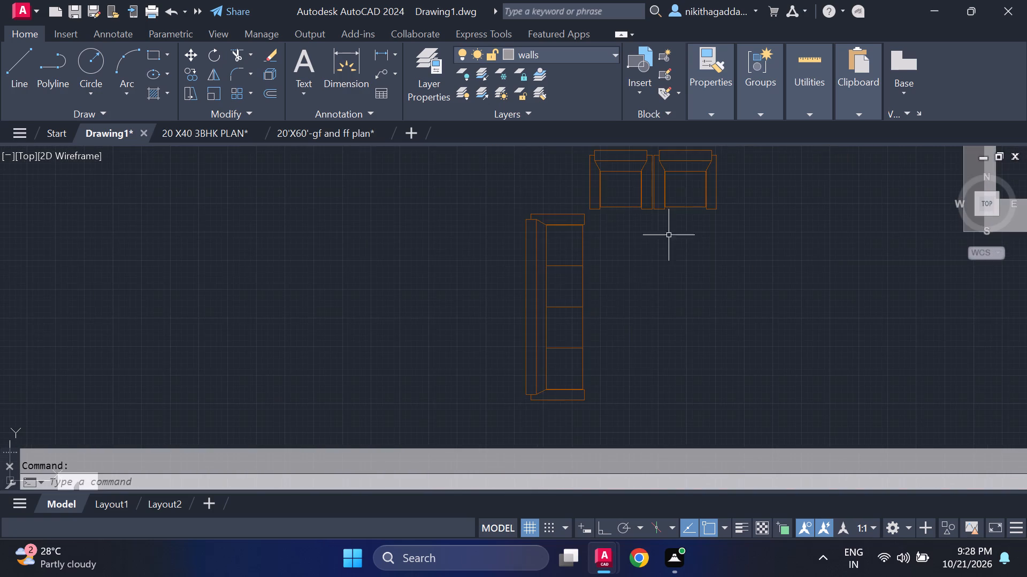
middle_drag(673, 229, 656, 335)
click(727, 292)
click(635, 307)
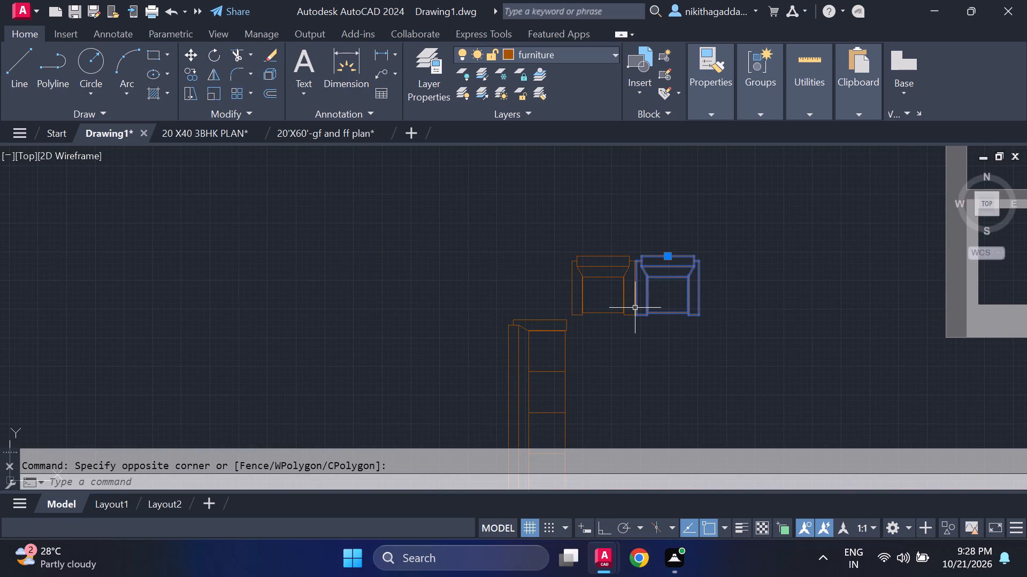
click(688, 227)
click(593, 313)
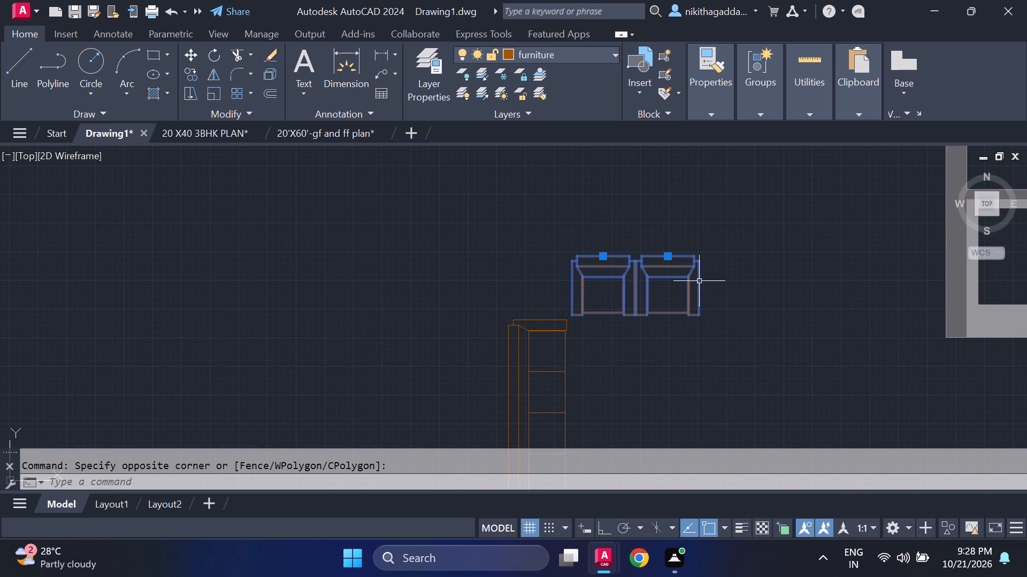
text(co)
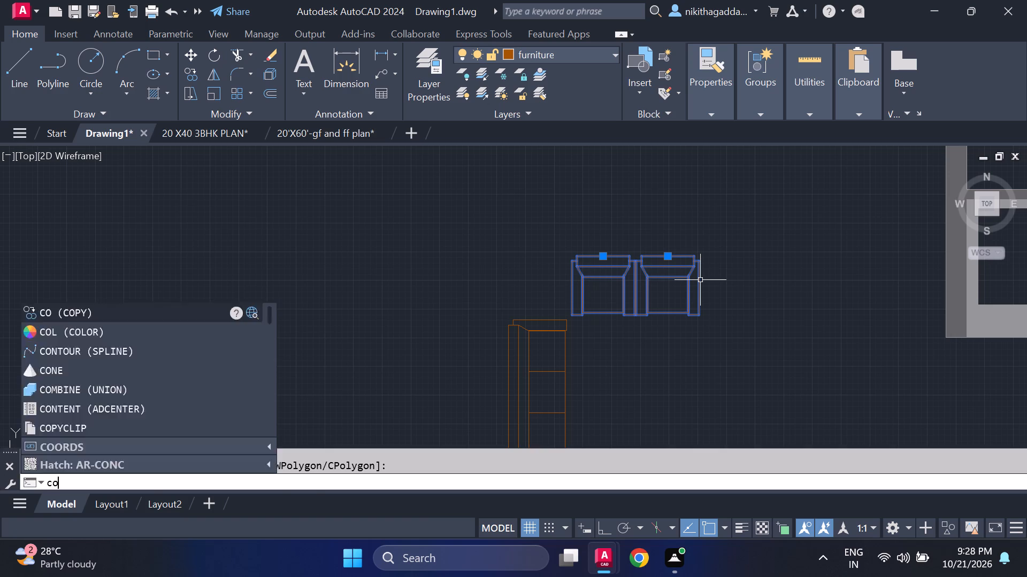
key(Return)
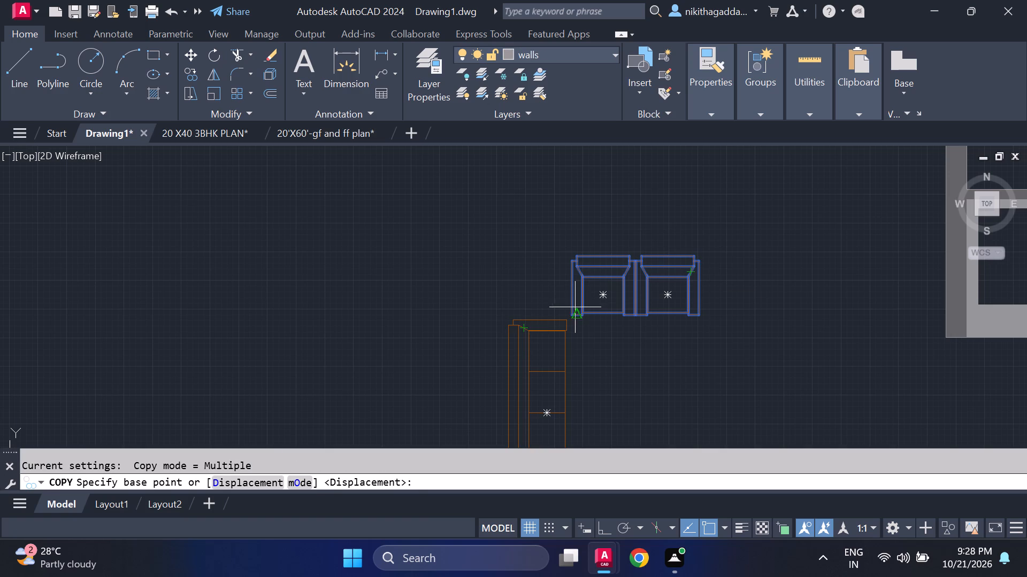
click(573, 308)
middle_drag(662, 203, 615, 328)
scroll(615, 328, down, 4)
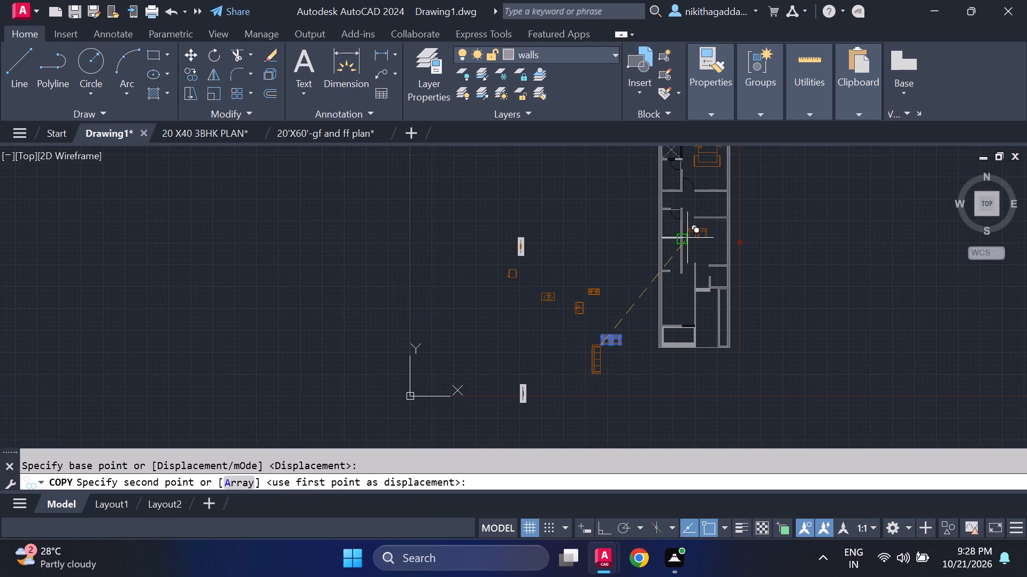
middle_drag(688, 237, 671, 336)
scroll(697, 260, up, 4)
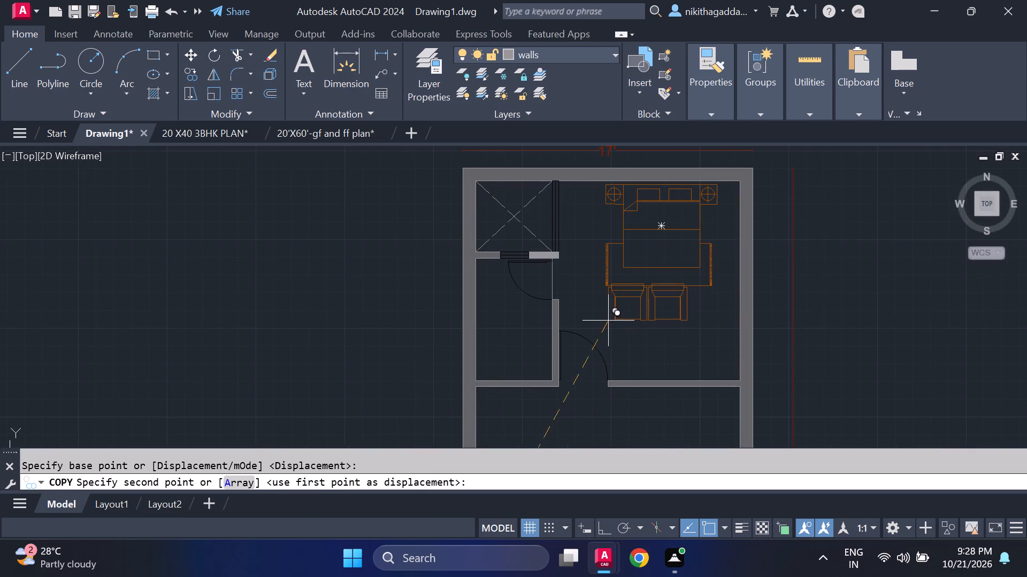
middle_drag(608, 323, 623, 301)
scroll(615, 304, up, 2)
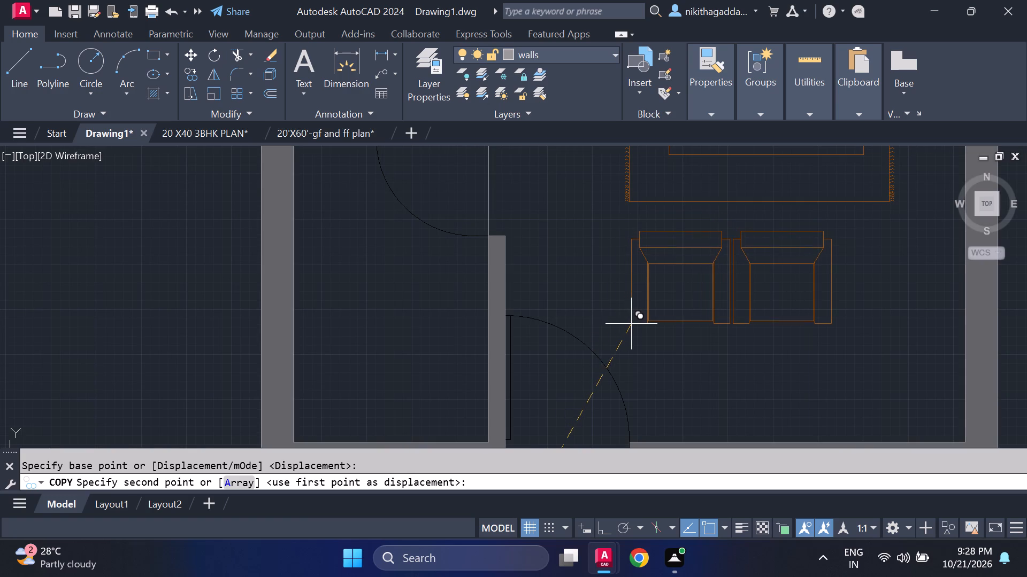
click(630, 322)
key(Escape)
key(grave)
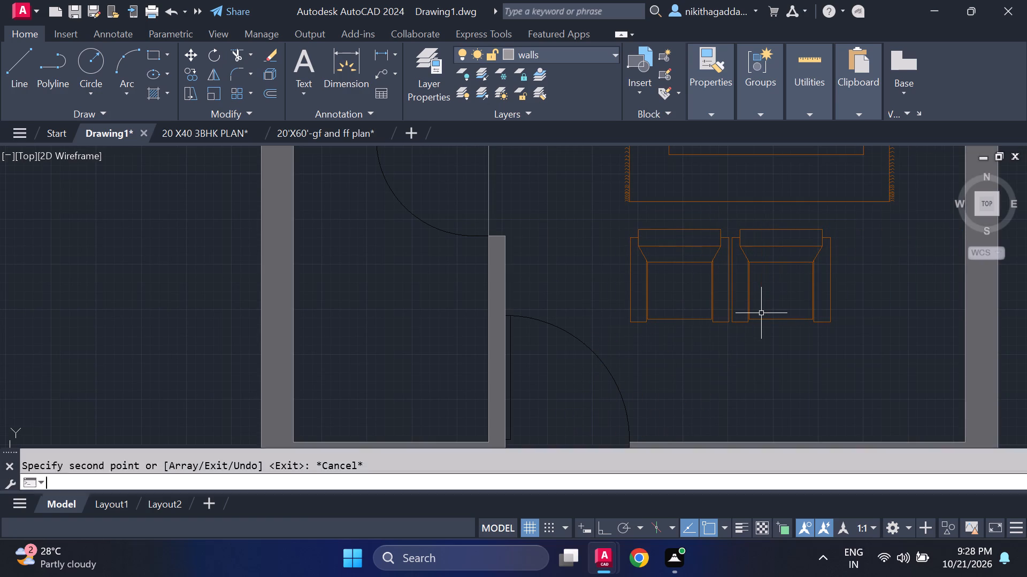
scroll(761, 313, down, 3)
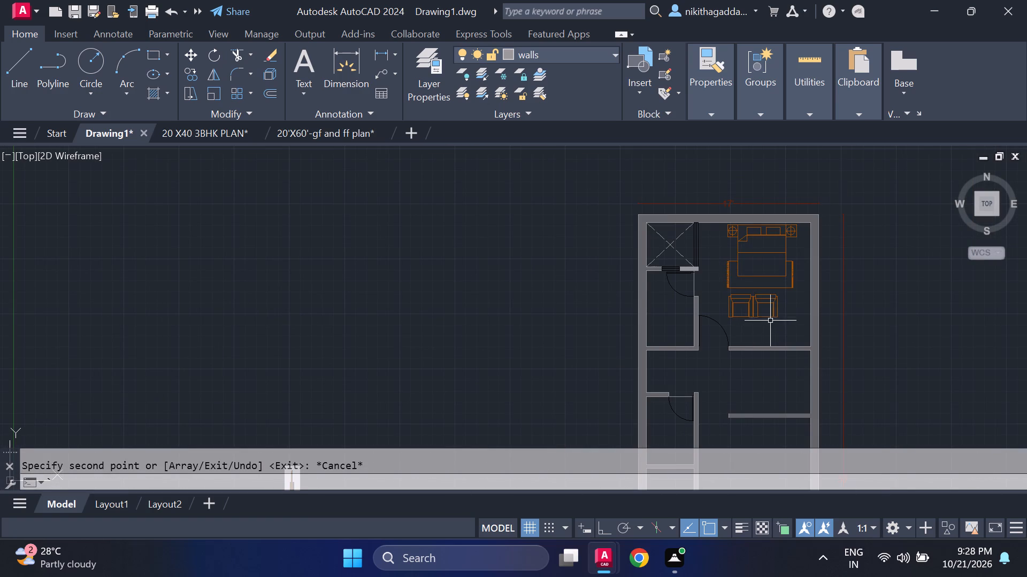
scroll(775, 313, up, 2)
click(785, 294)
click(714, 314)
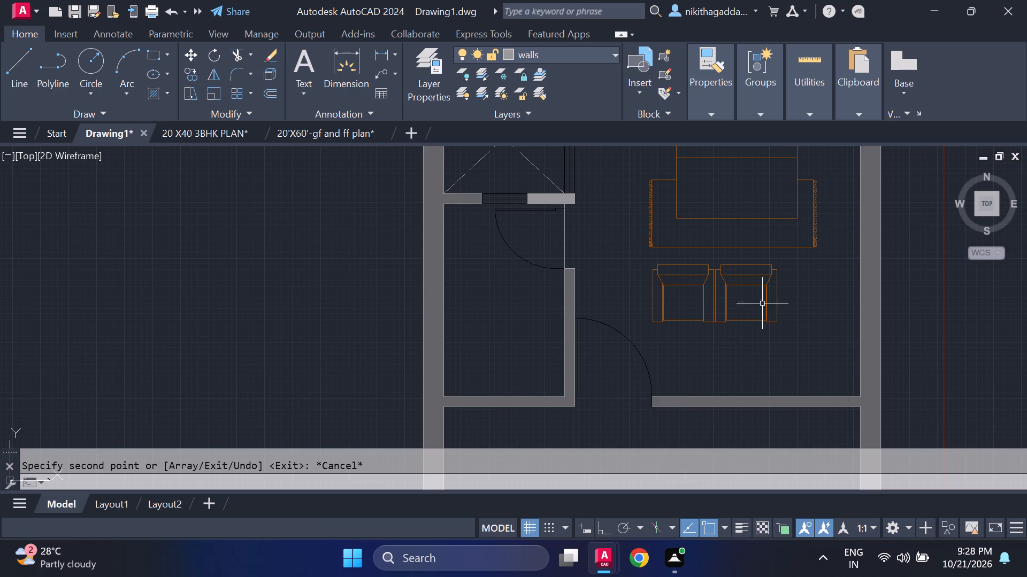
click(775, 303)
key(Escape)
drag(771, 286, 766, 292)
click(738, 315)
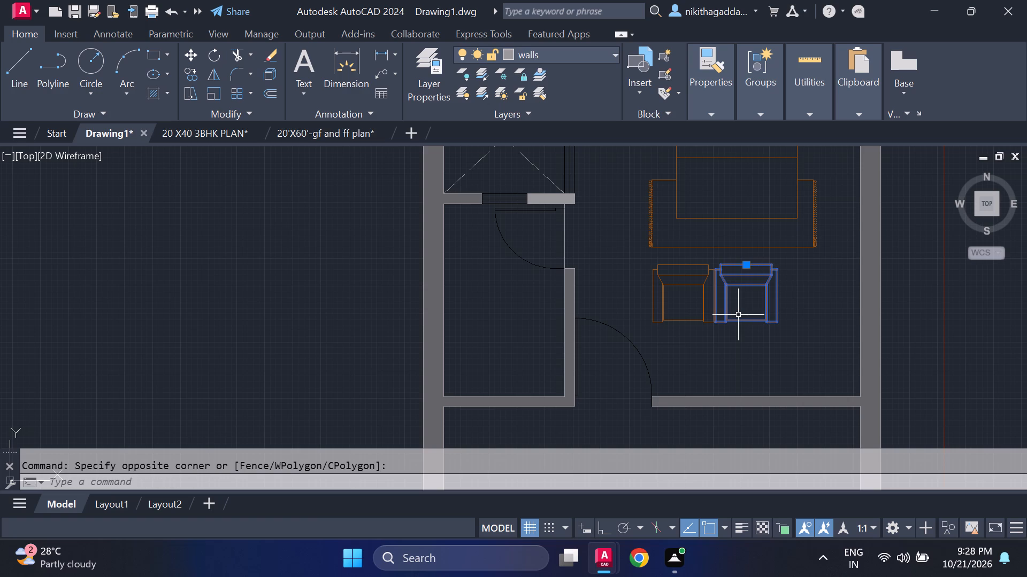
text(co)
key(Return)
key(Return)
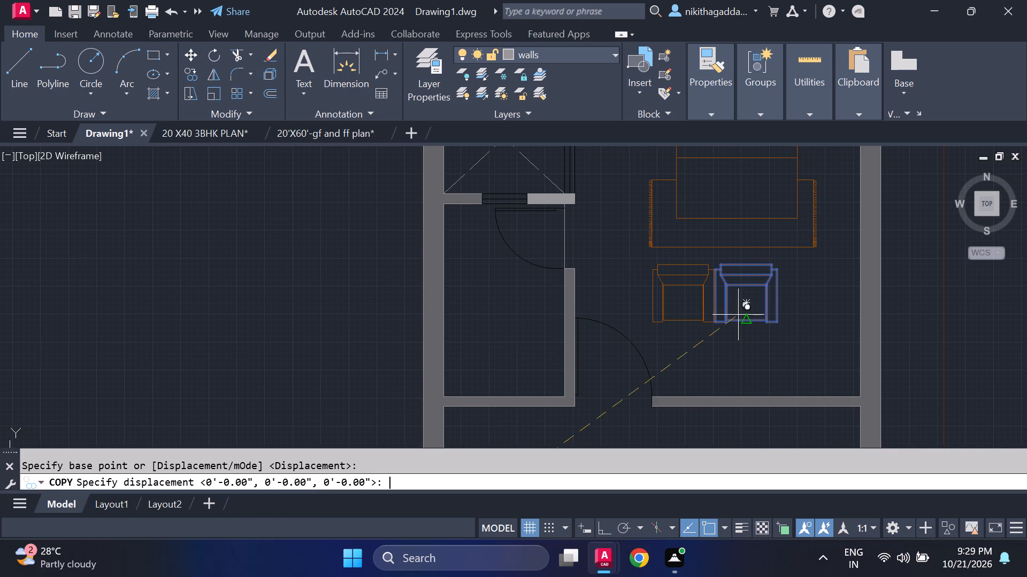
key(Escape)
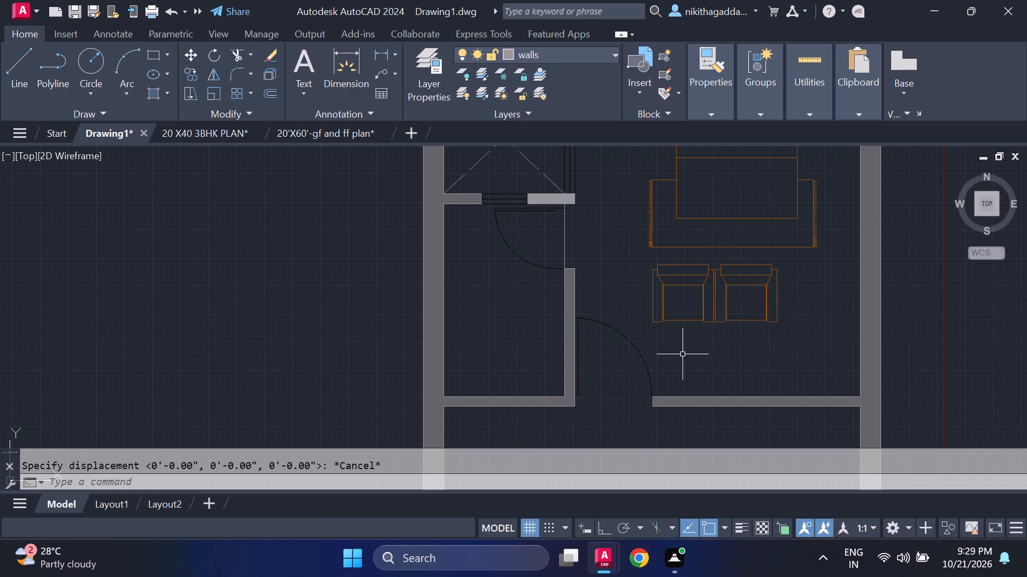
Copy the eastern bedroom armchair about 2'-4" east to form a row of three south of the bed.
drag(779, 282, 775, 288)
click(750, 316)
text(co)
key(Return)
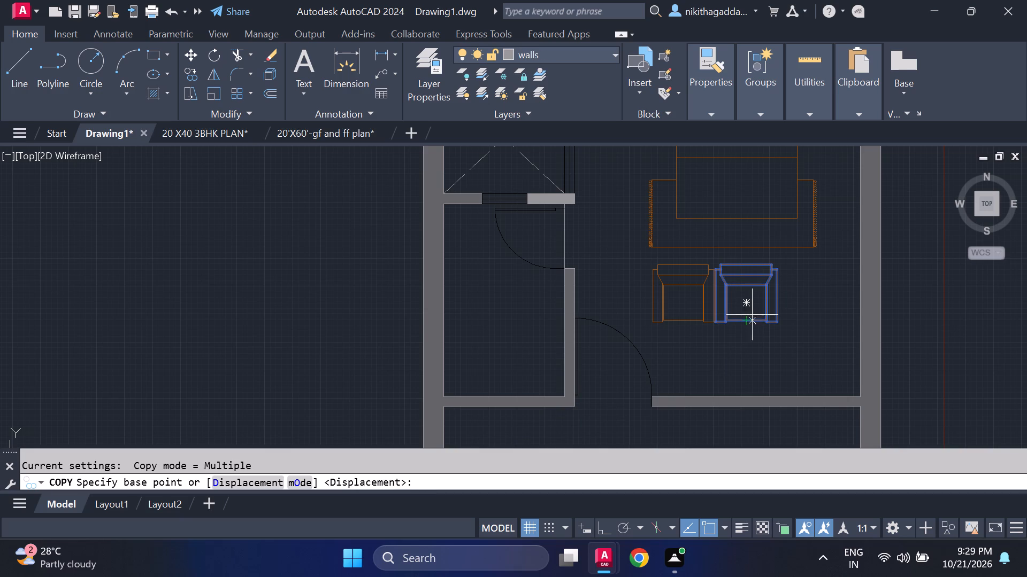
click(770, 321)
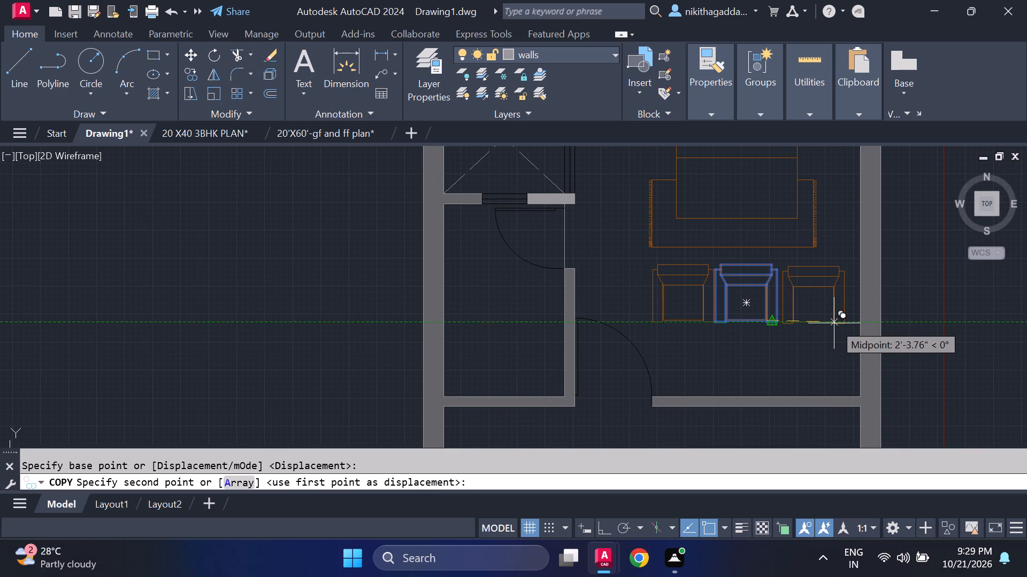
click(834, 323)
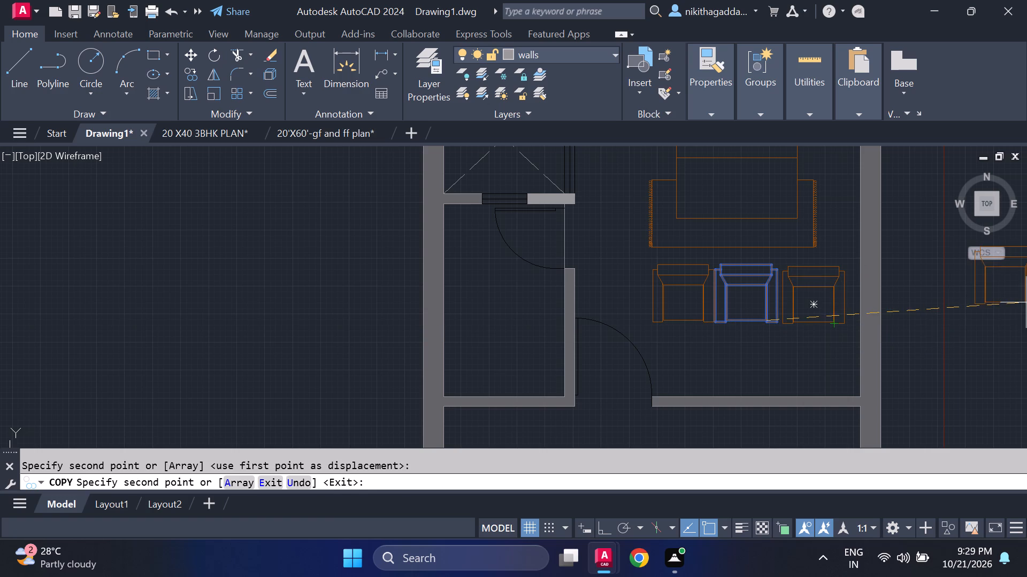
key(Escape)
Make the furniture layer current.
scroll(994, 305, down, 4)
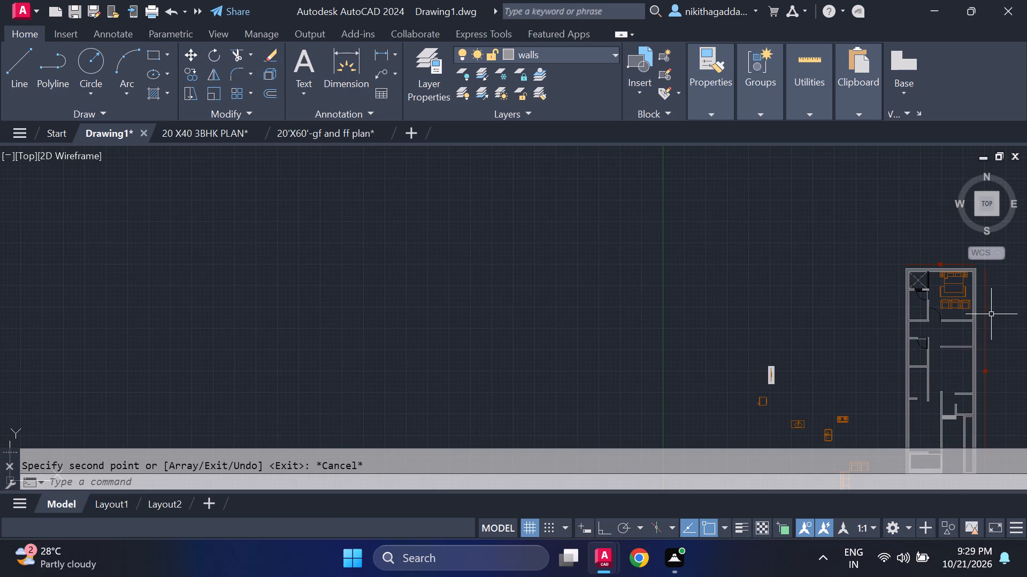
middle_drag(997, 311, 849, 339)
scroll(811, 334, up, 4)
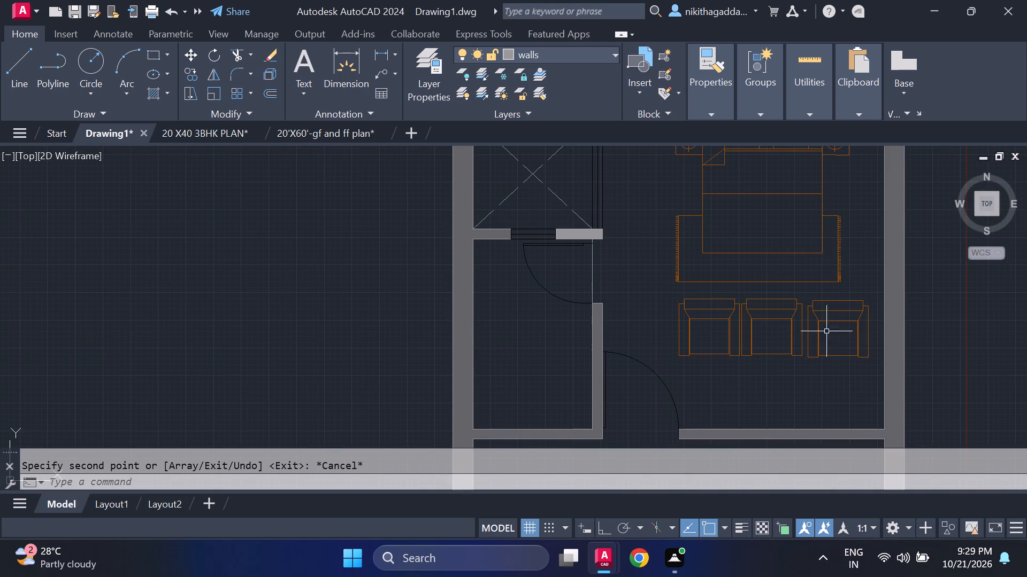
middle_drag(833, 329, 763, 326)
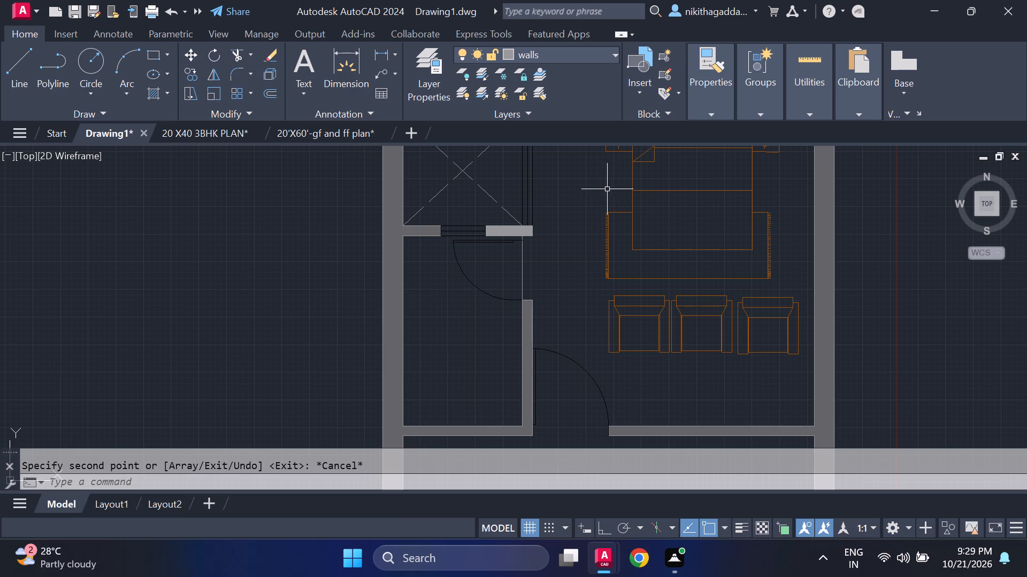
scroll(602, 183, up, 1)
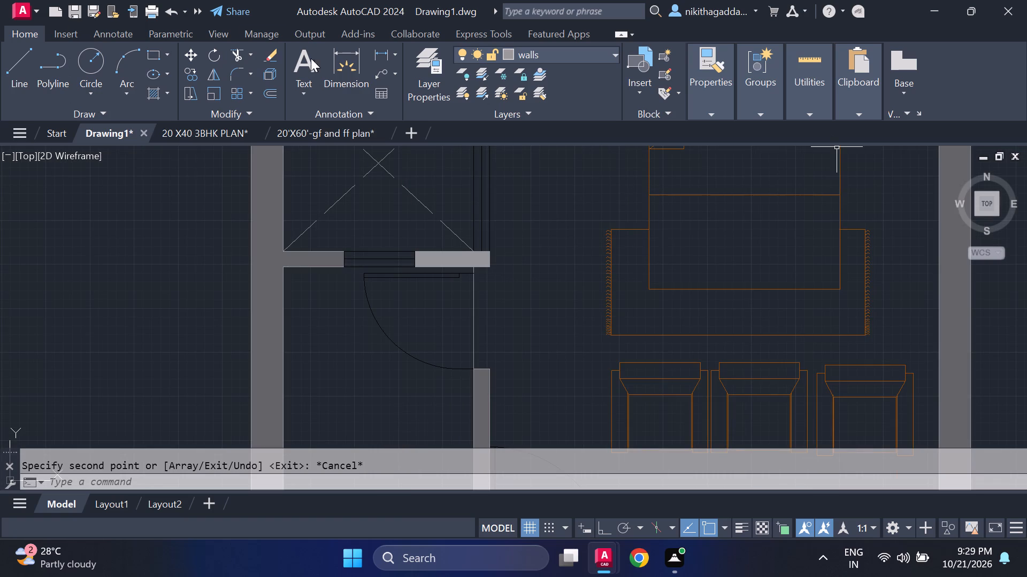
click(561, 59)
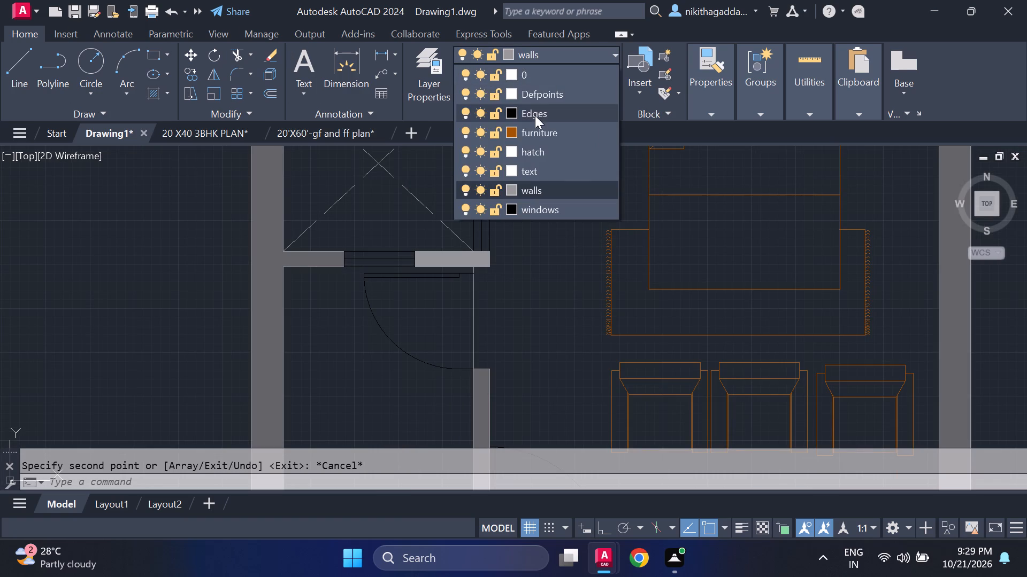
click(537, 131)
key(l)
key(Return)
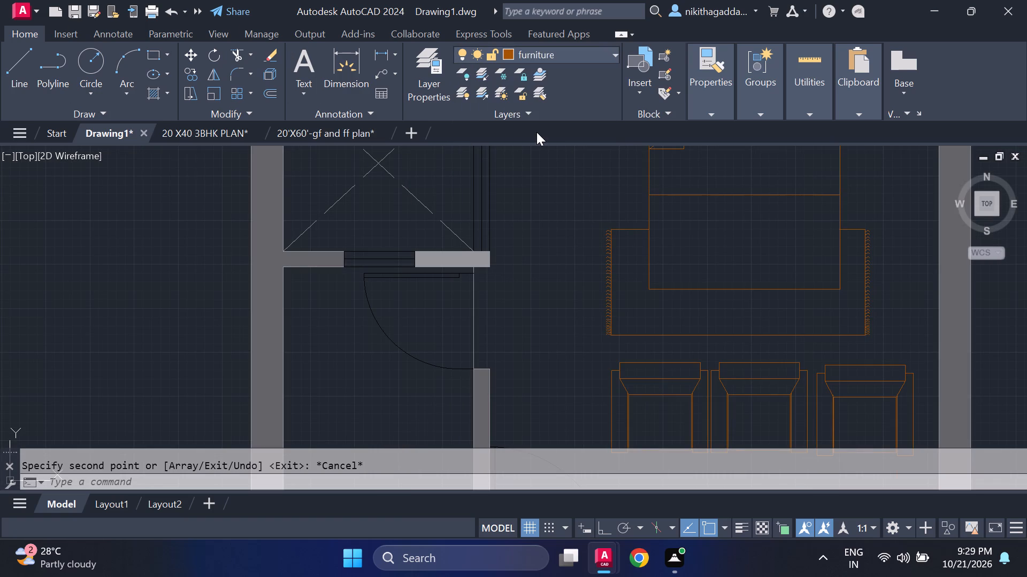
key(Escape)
Draw two lines squaring off the northwest corner of the westernmost armchair, from its backrest corner to its outer armrest.
scroll(526, 272, down, 3)
scroll(526, 272, up, 2)
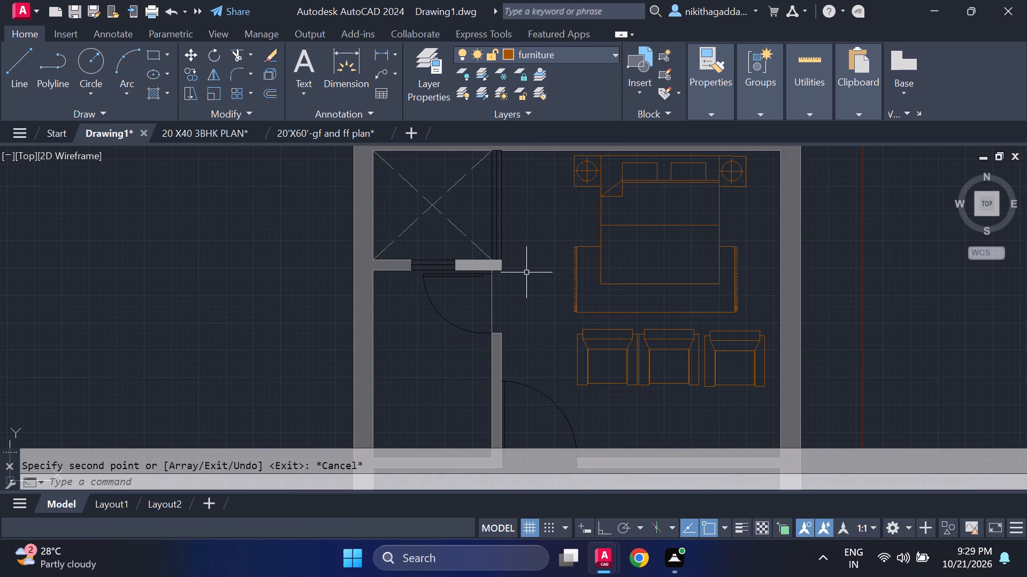
key(l)
key(Return)
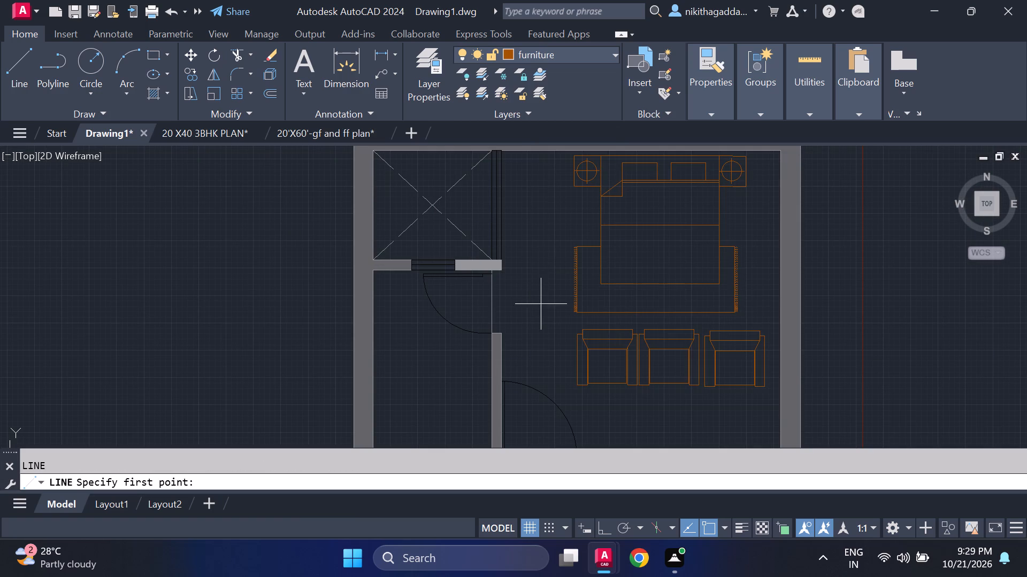
scroll(543, 312, up, 3)
middle_drag(738, 367, 534, 238)
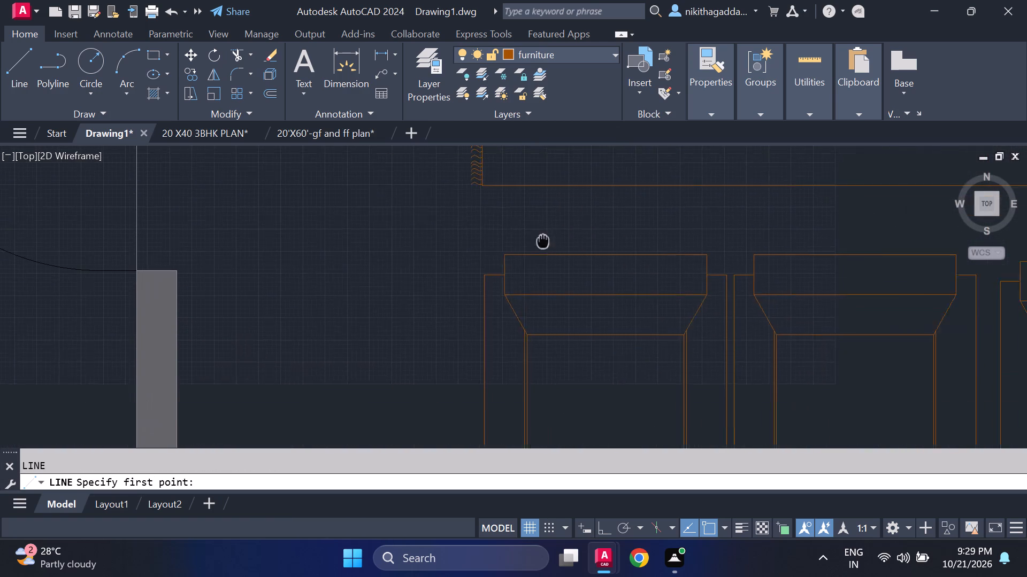
middle_drag(534, 238, 527, 237)
click(488, 252)
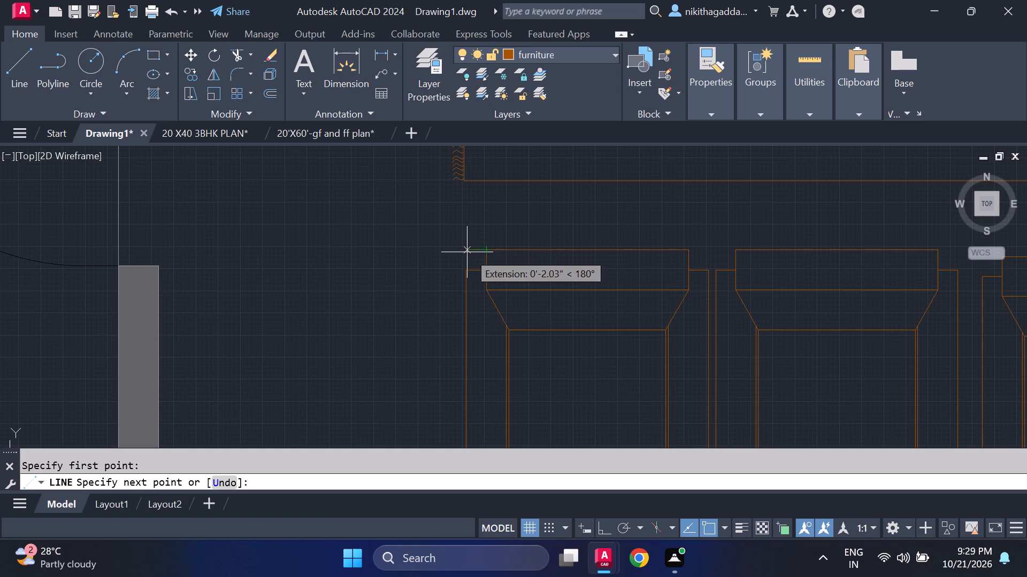
click(465, 251)
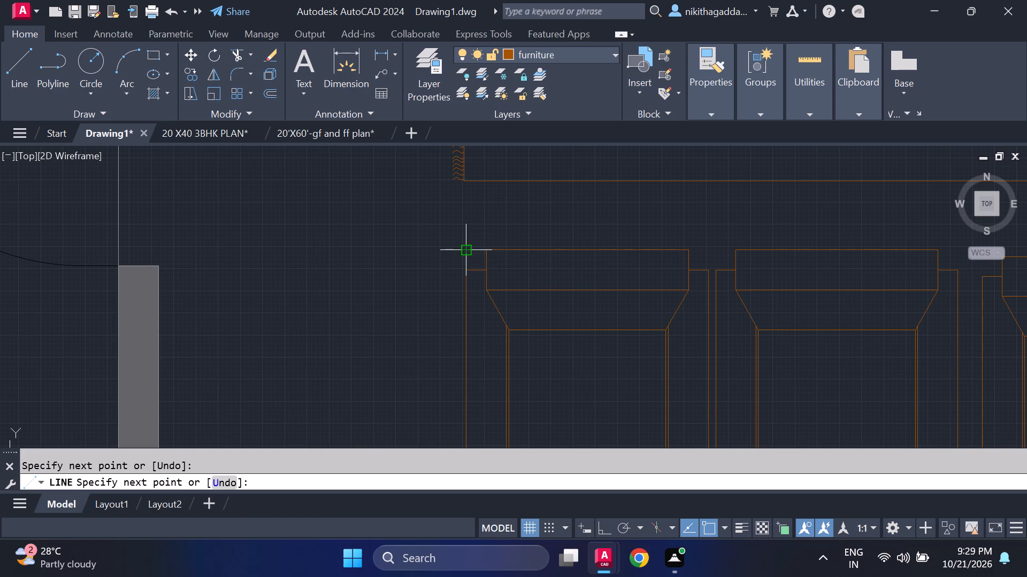
click(465, 269)
key(Escape)
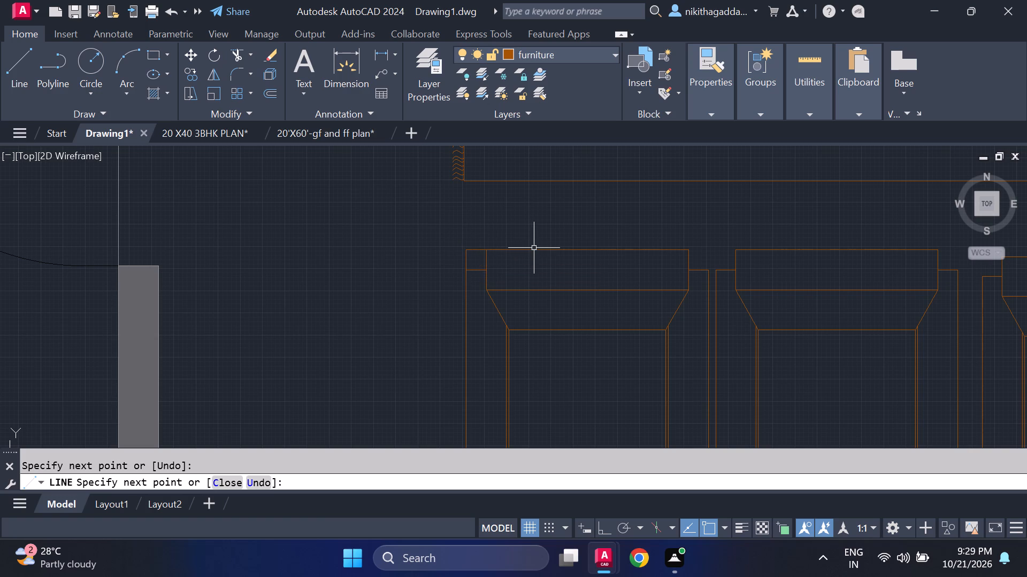
Draw a continuous back line along the three armchairs, from the western chair's backrest to above the eastern chair's outer armrest.
key(space)
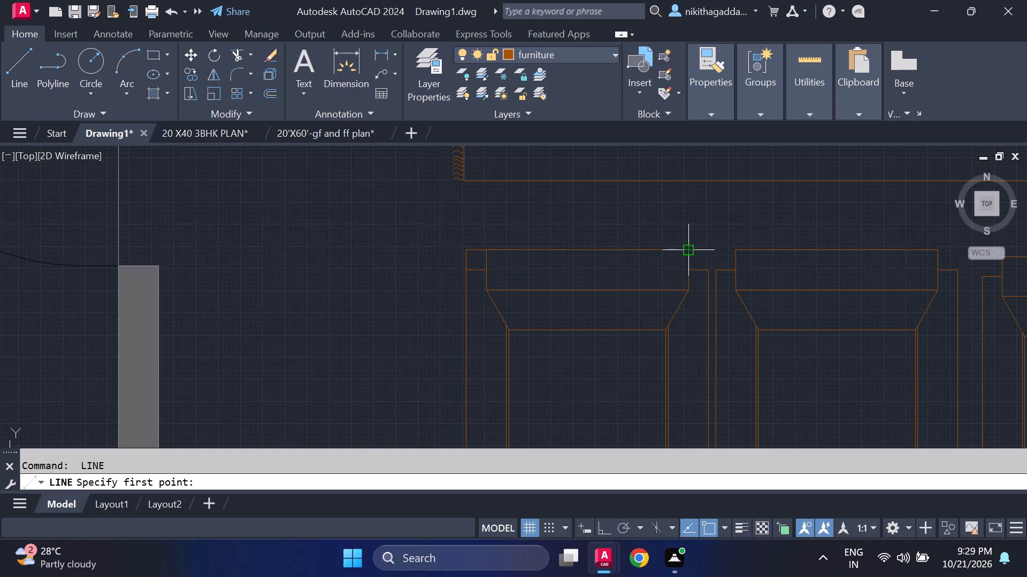
click(688, 253)
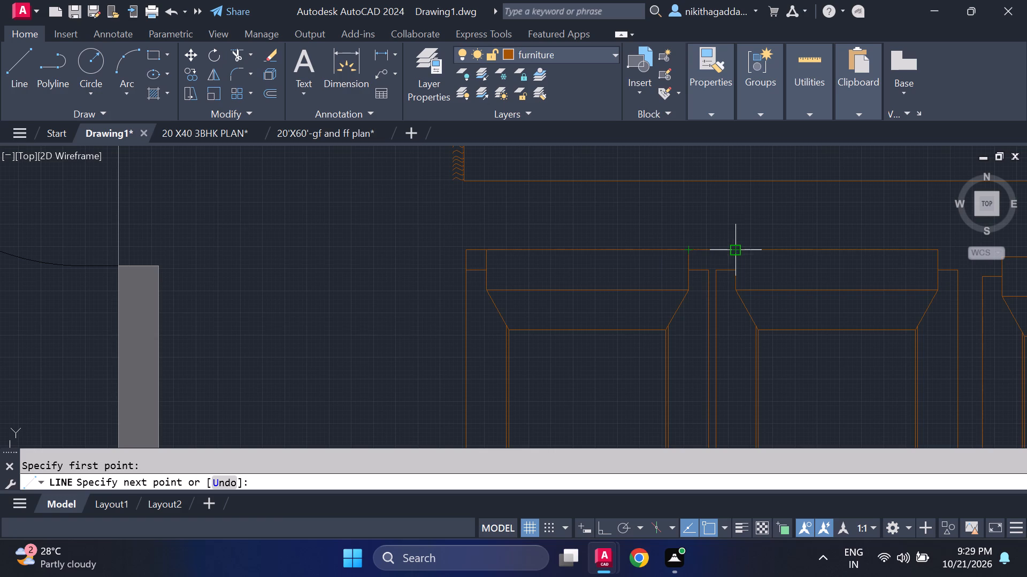
click(732, 254)
scroll(762, 251, up, 1)
middle_drag(762, 251, 416, 265)
scroll(416, 265, down, 4)
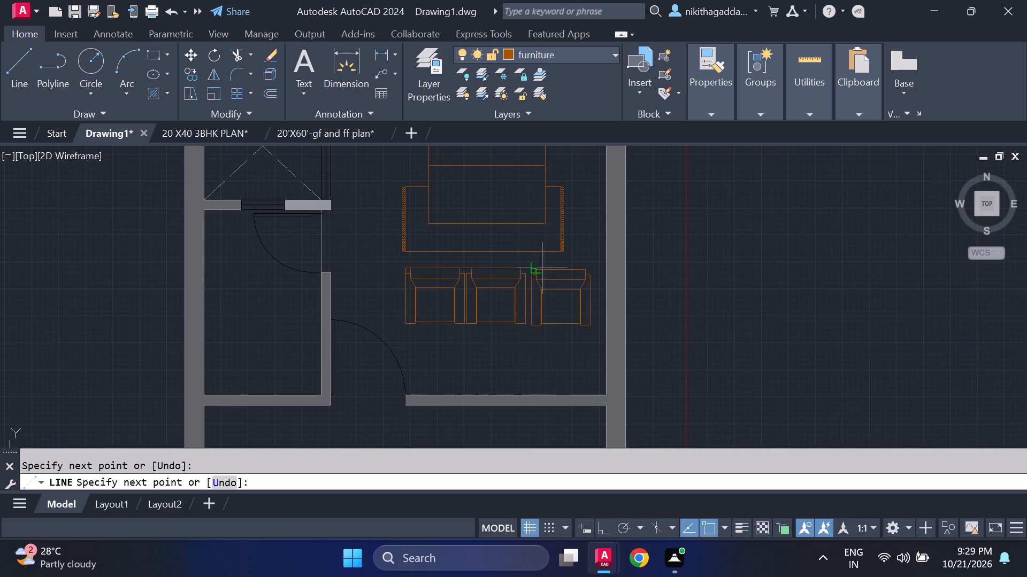
scroll(543, 267, up, 3)
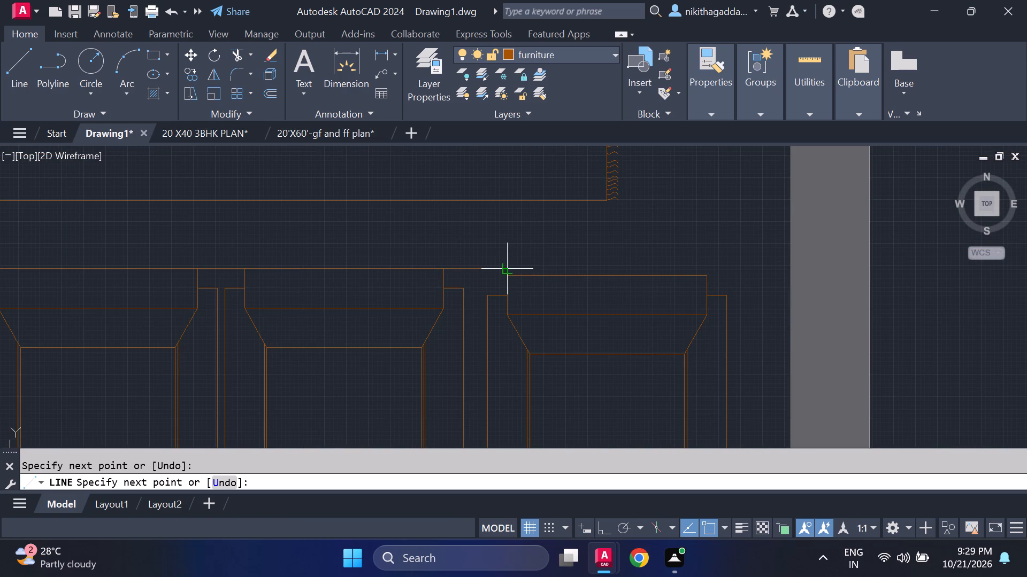
click(505, 267)
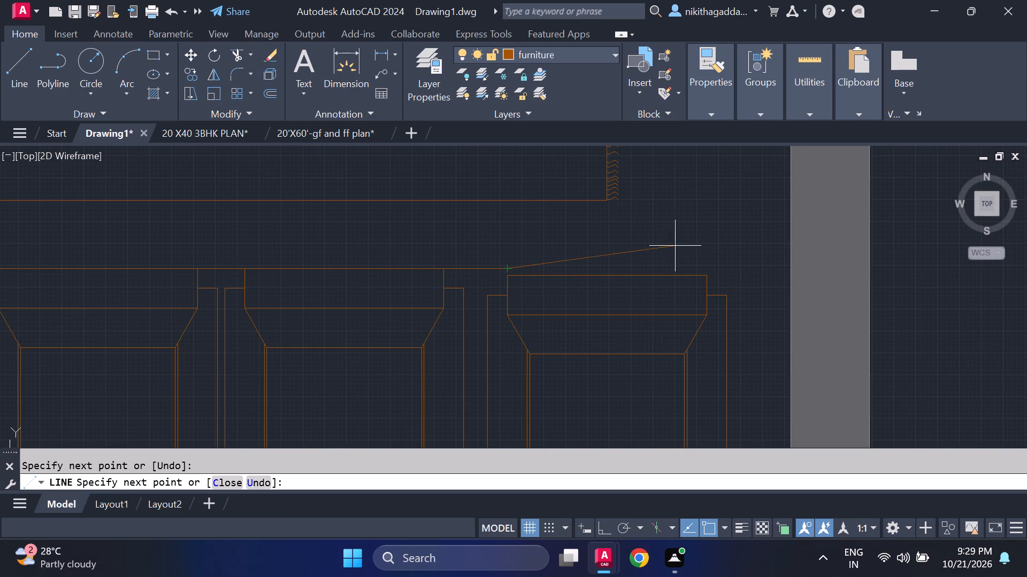
click(729, 267)
key(Escape)
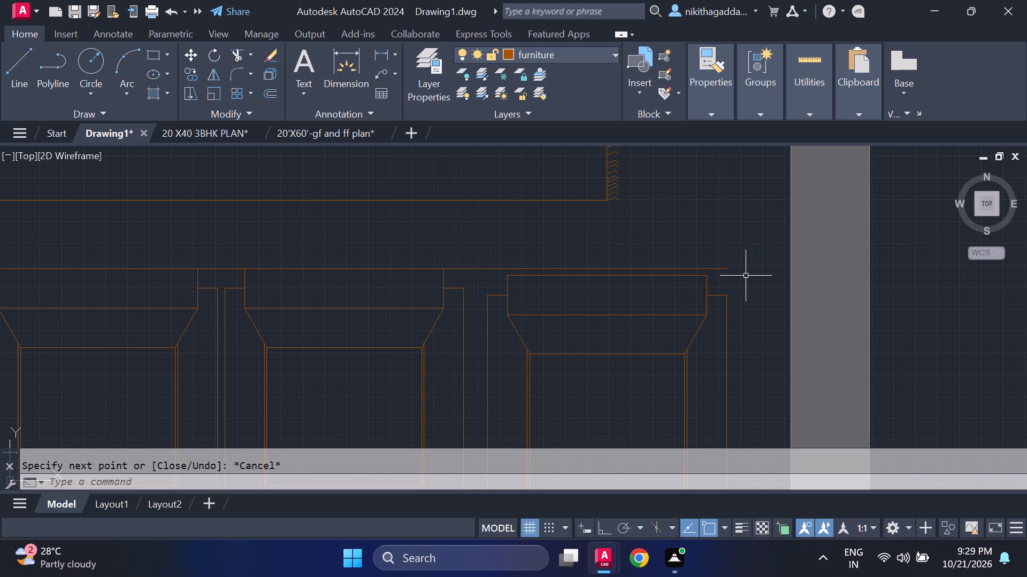
Move the easternmost armchair north so its backrest corner sits on the new back line.
click(745, 277)
click(680, 315)
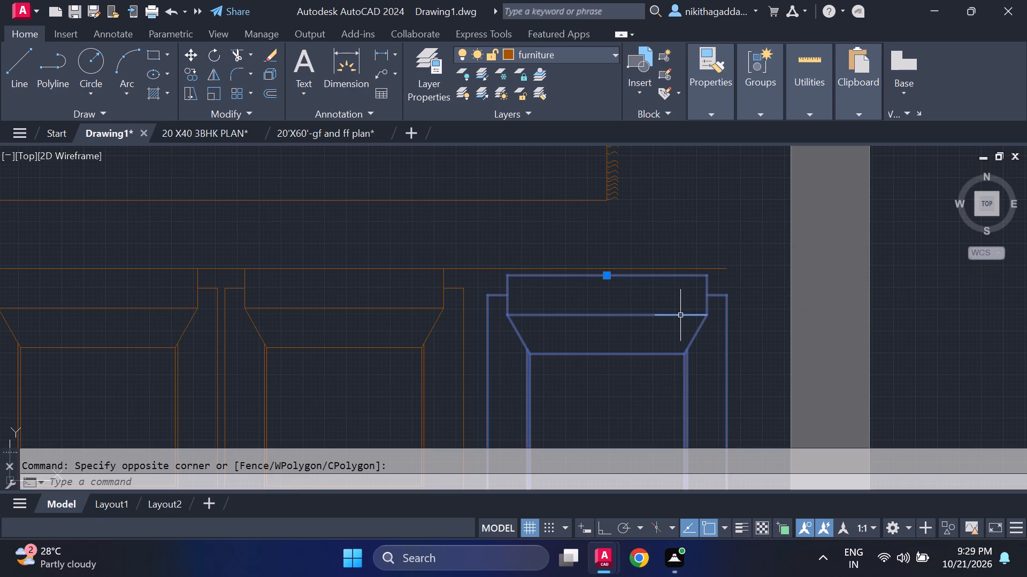
key(m)
key(Return)
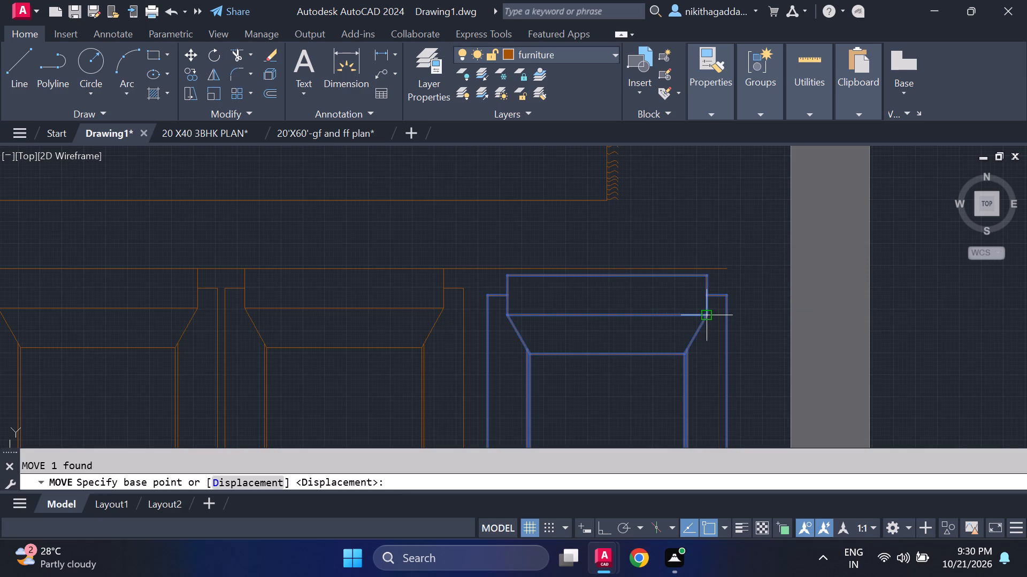
click(508, 277)
click(507, 267)
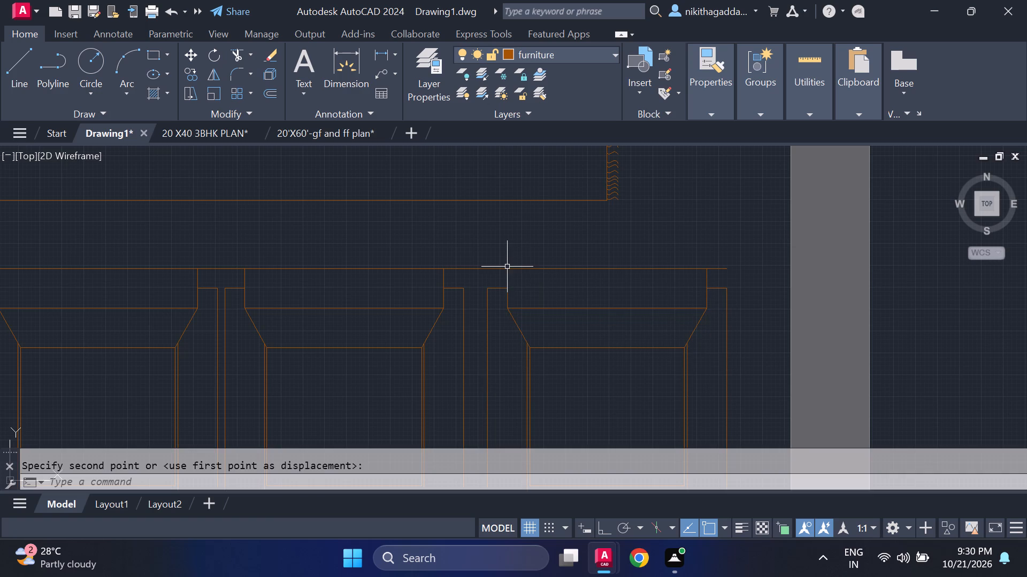
Draw a short vertical line closing the northeast corner of the armchair row, from the outer armrest up to the back line.
scroll(660, 271, down, 3)
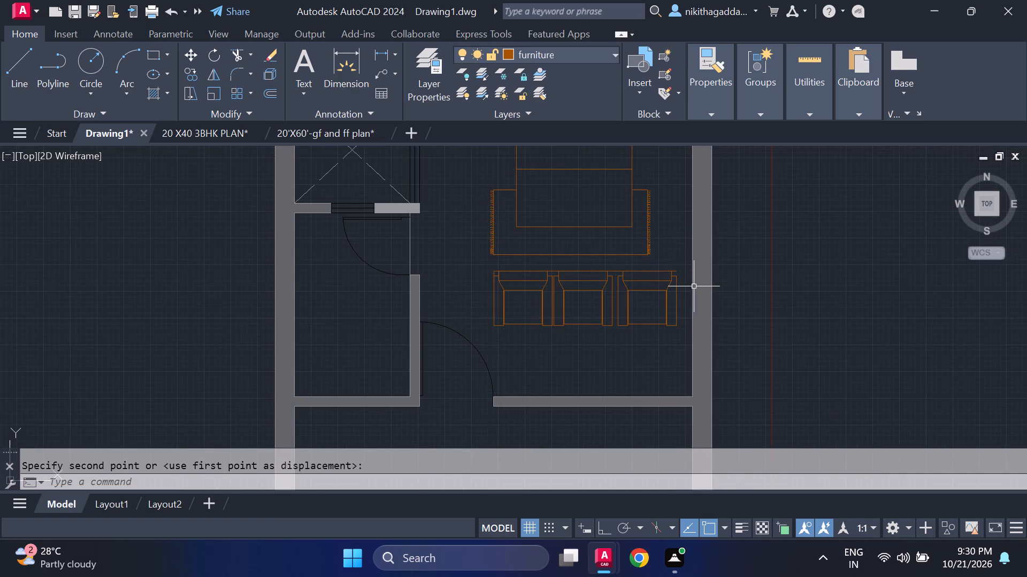
scroll(677, 273, up, 3)
scroll(677, 274, down, 3)
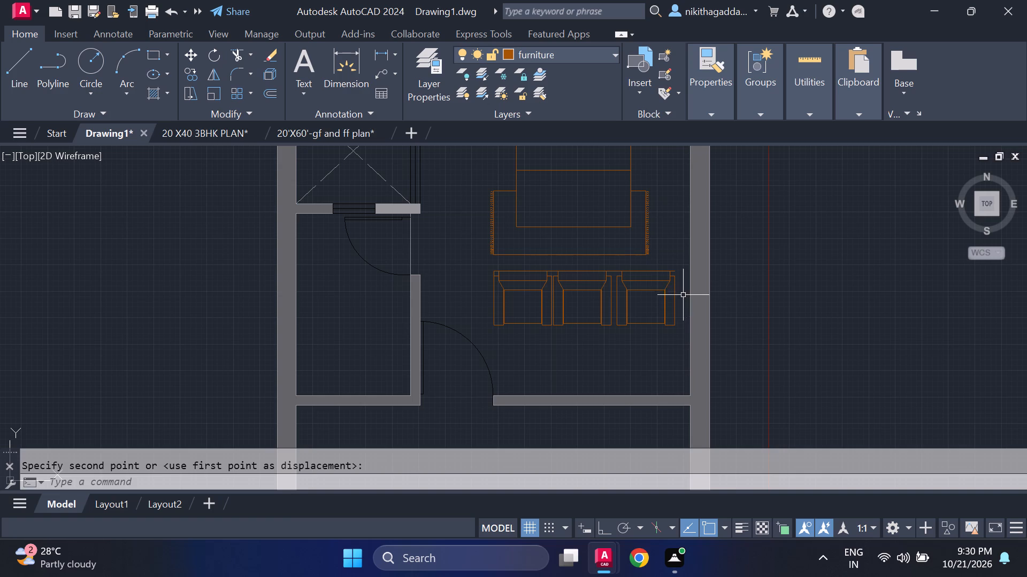
scroll(681, 297, up, 2)
middle_drag(680, 297, 697, 330)
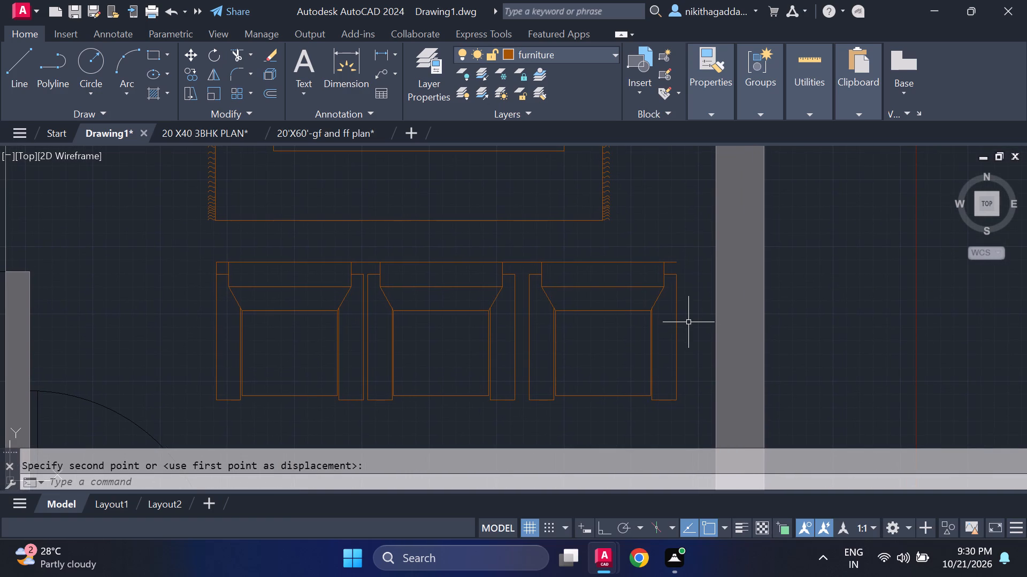
key(l)
key(Return)
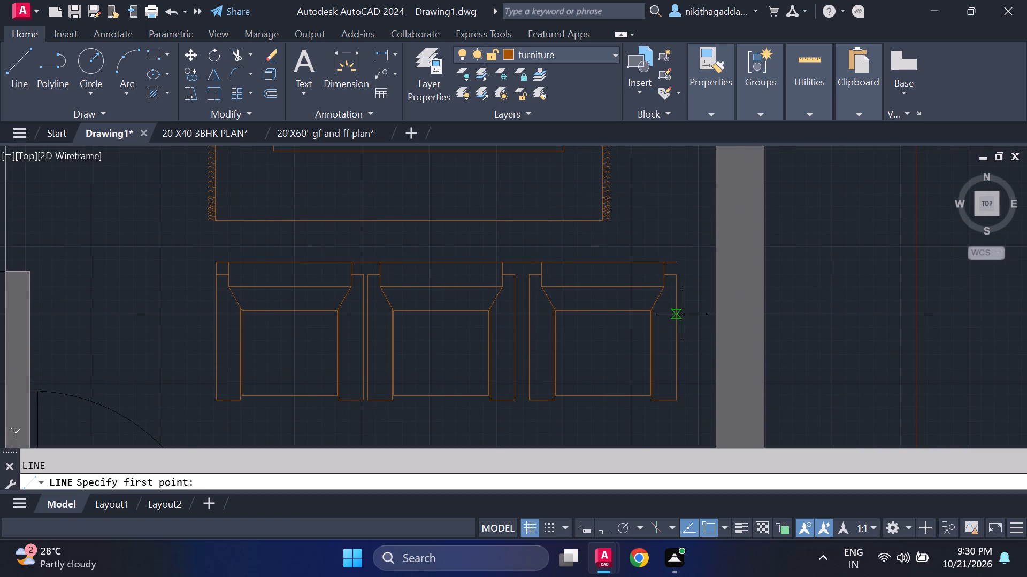
scroll(668, 263, up, 2)
click(685, 291)
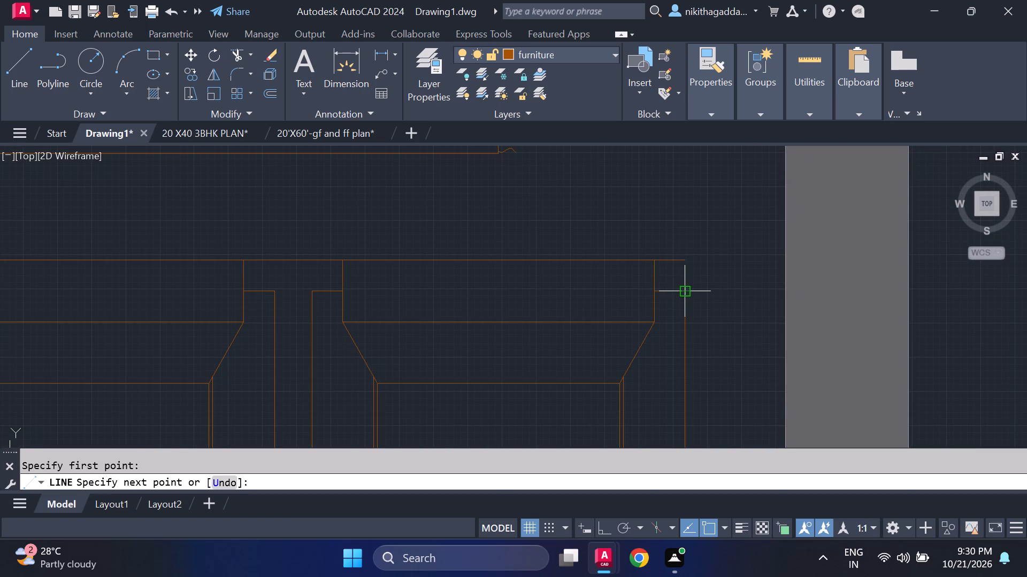
click(684, 262)
scroll(746, 223, down, 5)
key(Escape)
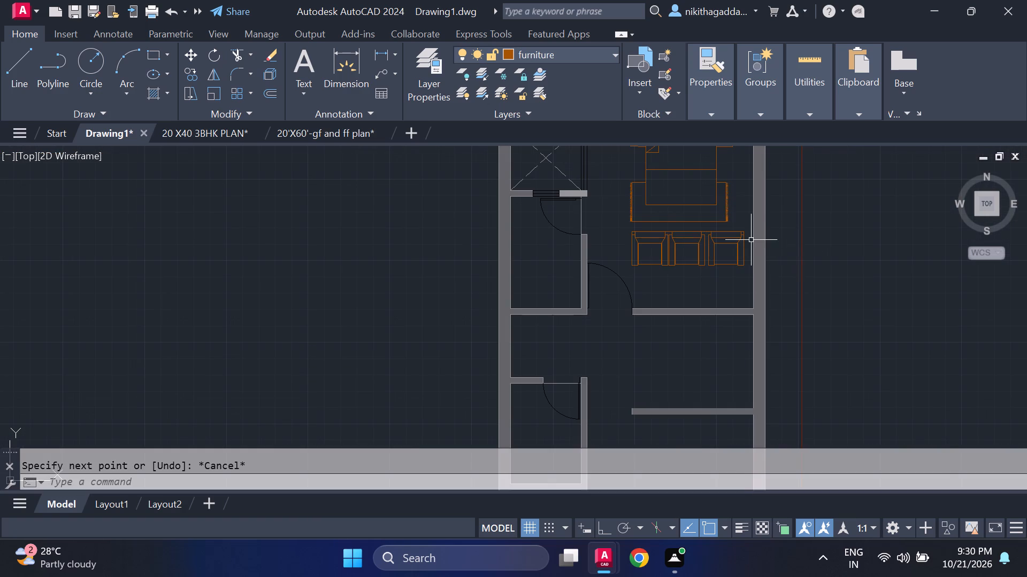
Scale the double bed and the three-seat row together to roughly two-thirds size, based at the row's southwest corner.
scroll(751, 240, up, 2)
scroll(752, 248, down, 2)
scroll(796, 252, down, 1)
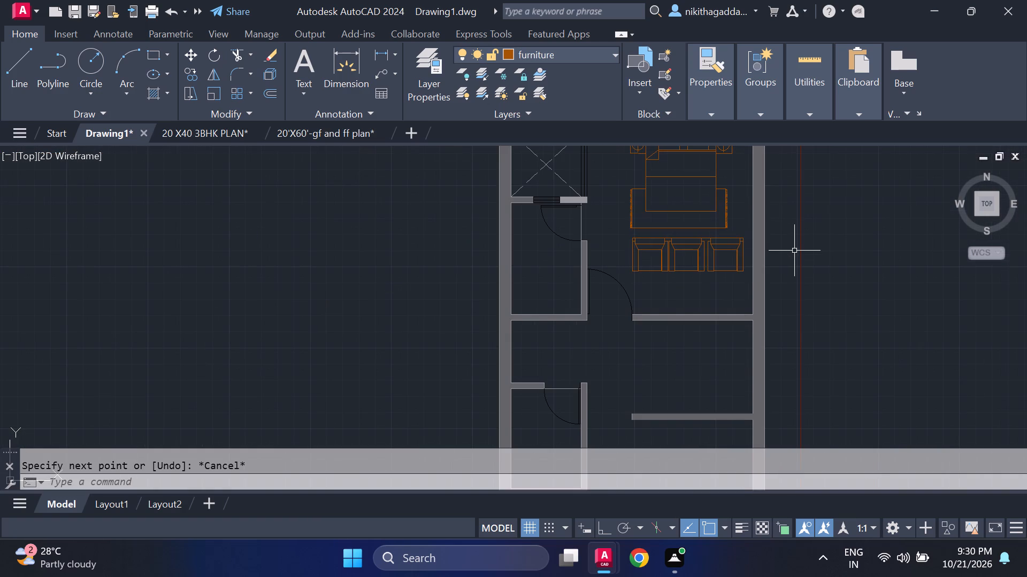
scroll(796, 252, down, 1)
scroll(767, 241, up, 2)
click(771, 227)
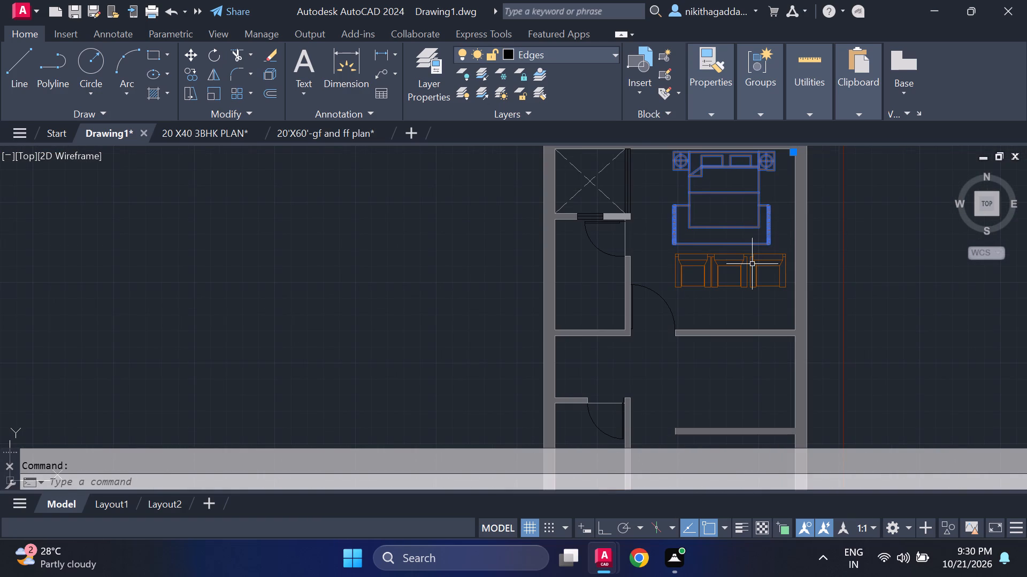
scroll(770, 260, up, 2)
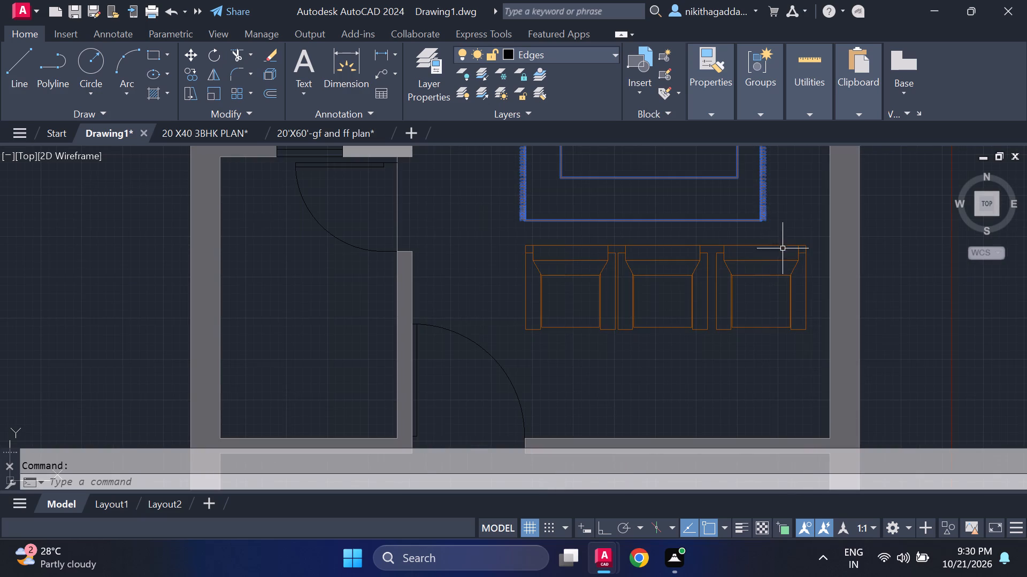
click(795, 240)
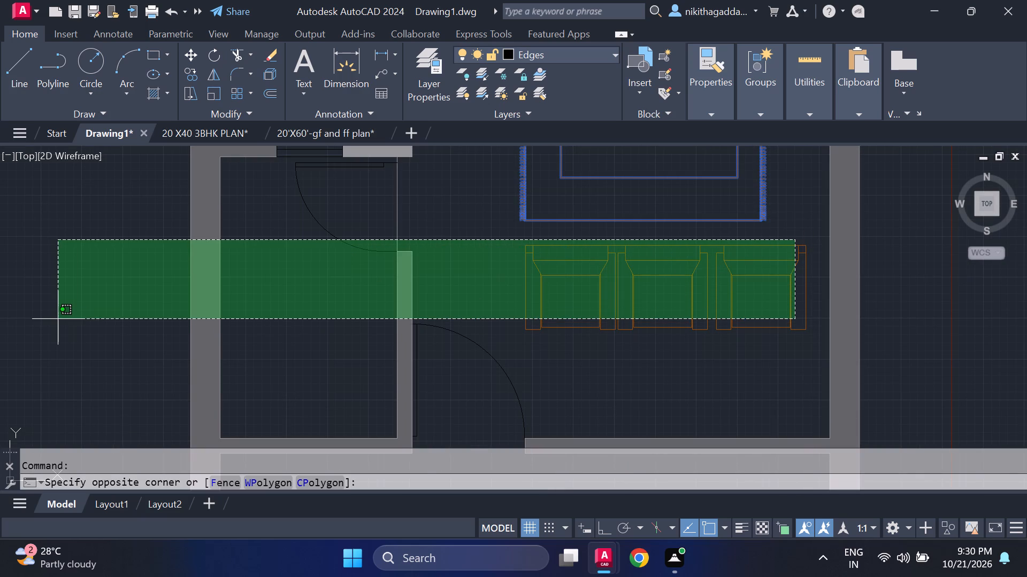
click(492, 340)
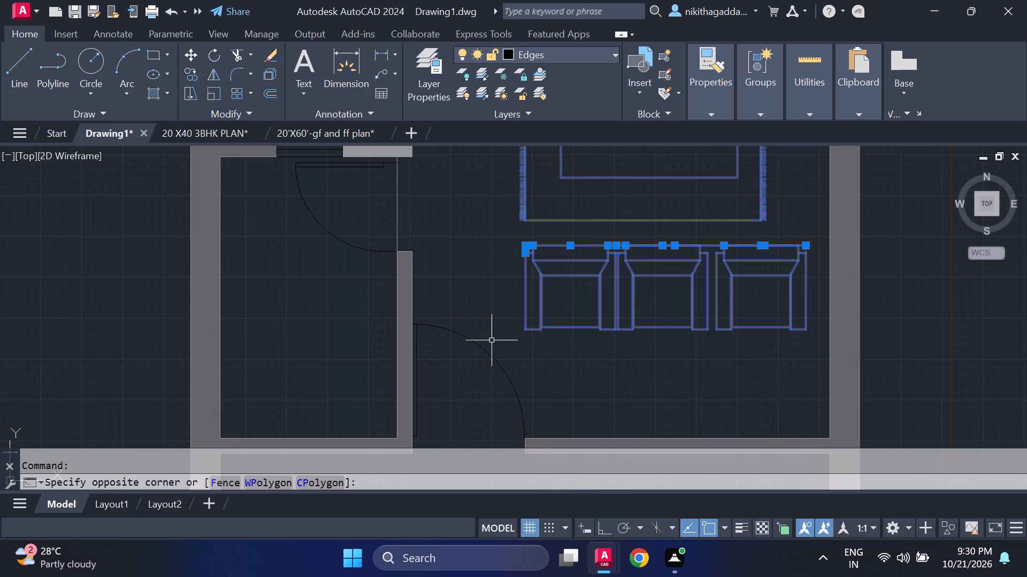
scroll(794, 236, up, 3)
click(830, 259)
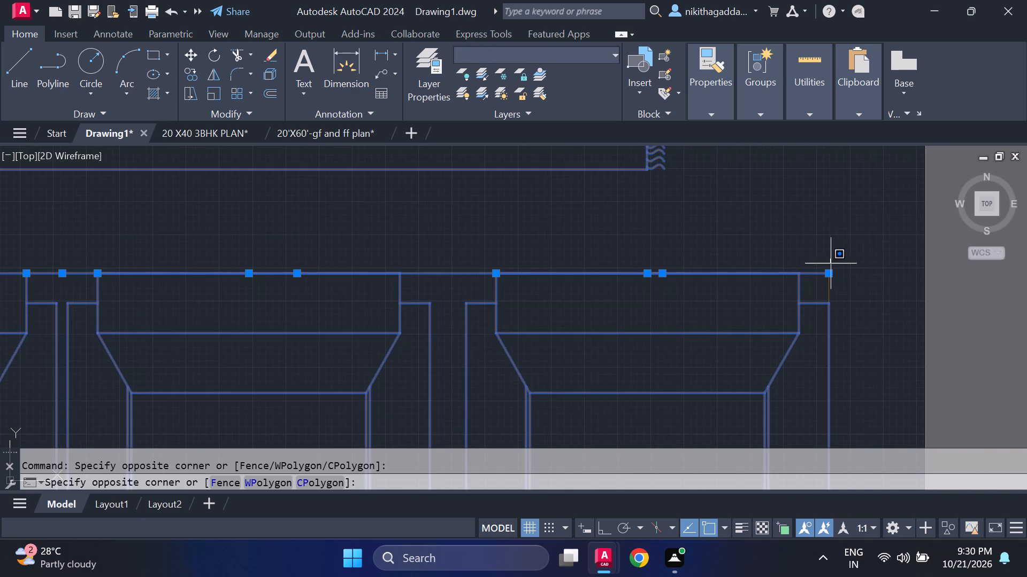
click(815, 315)
scroll(816, 311, down, 3)
scroll(557, 311, up, 4)
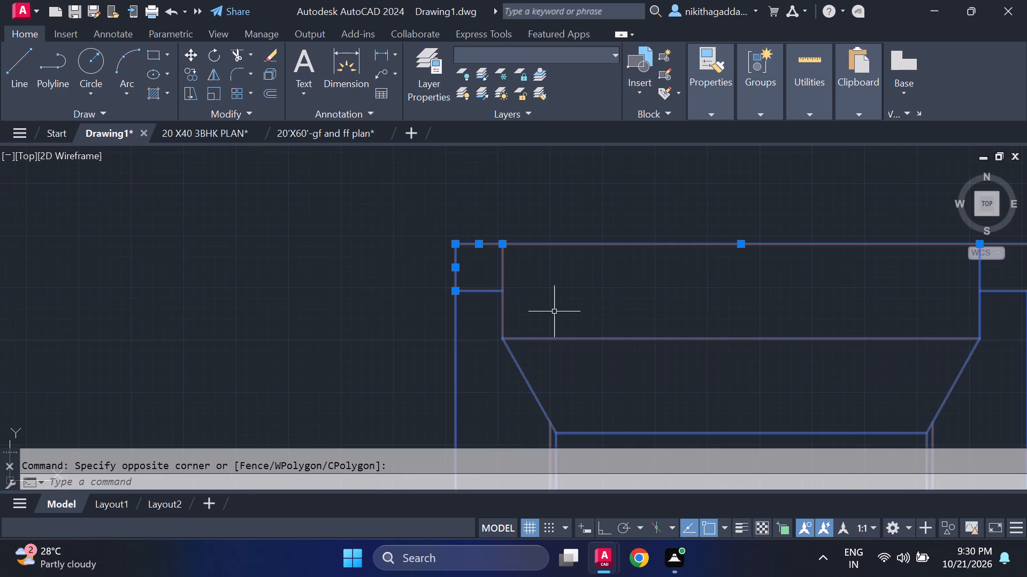
scroll(555, 314, down, 5)
text(scale)
key(Return)
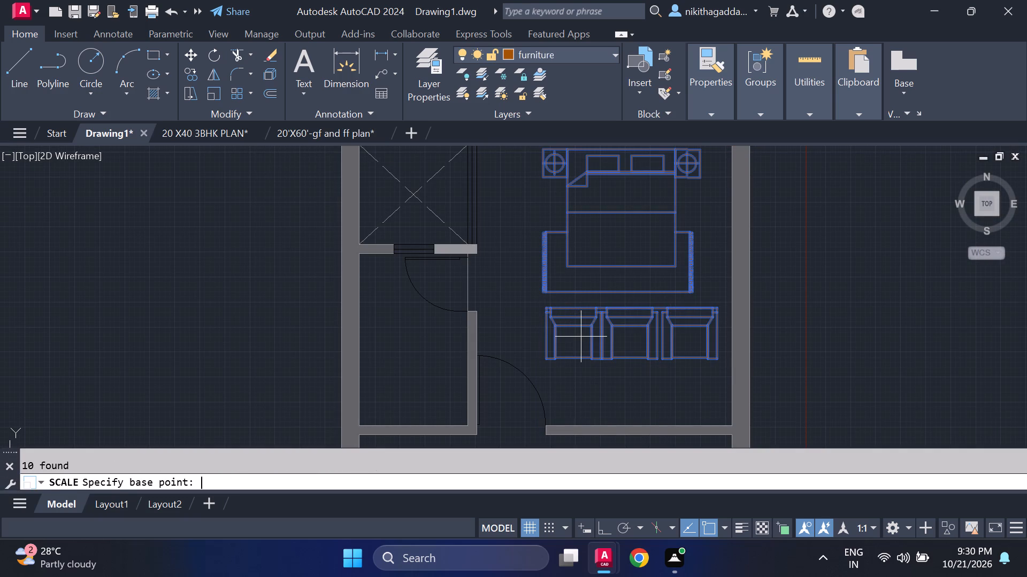
click(545, 361)
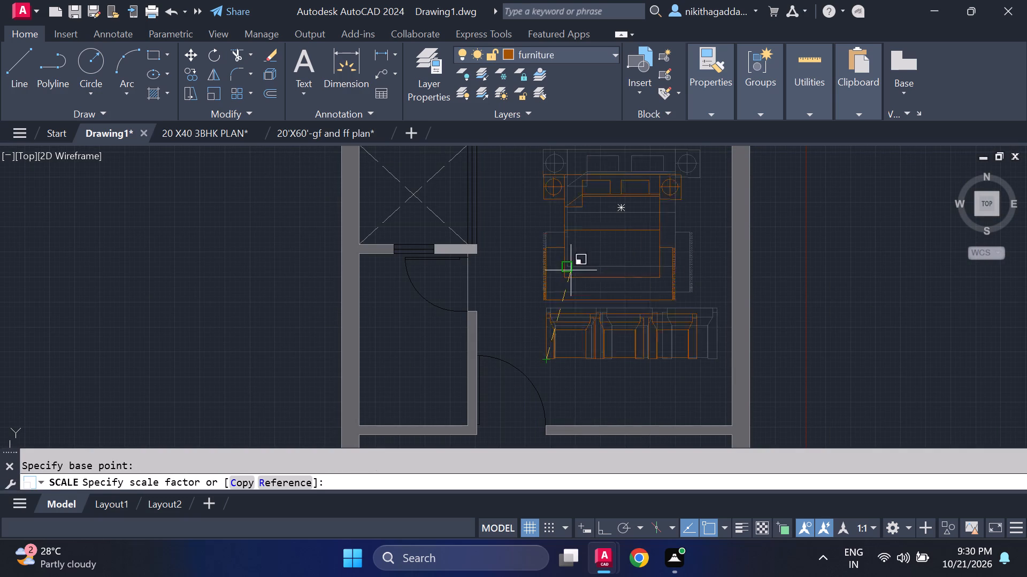
scroll(568, 275, down, 2)
scroll(568, 276, up, 3)
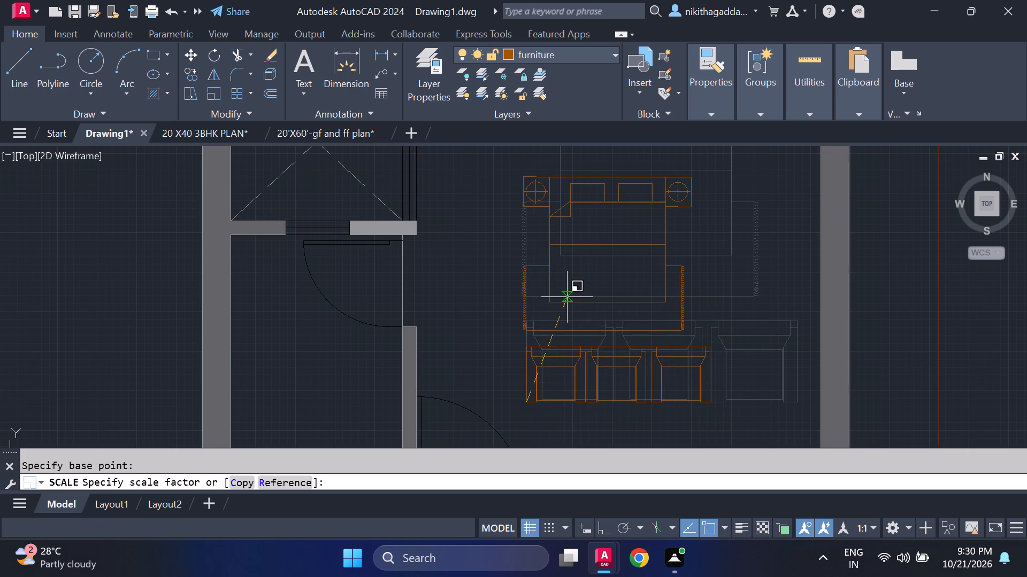
click(568, 297)
Move the scaled bed with its side tables northeast, placing its headboard just below the bedroom's north wall.
drag(702, 171, 661, 214)
click(598, 253)
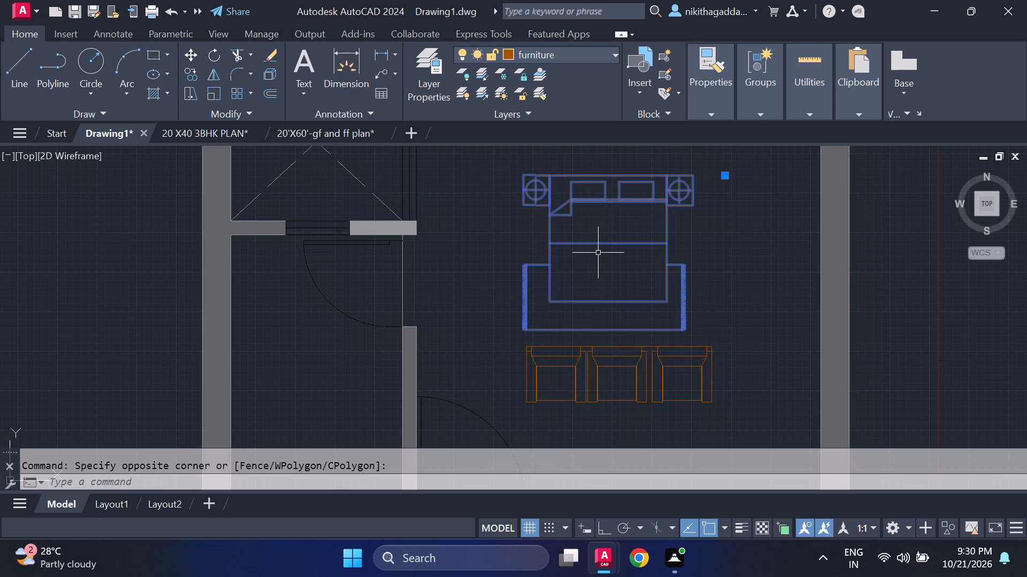
key(m)
key(Return)
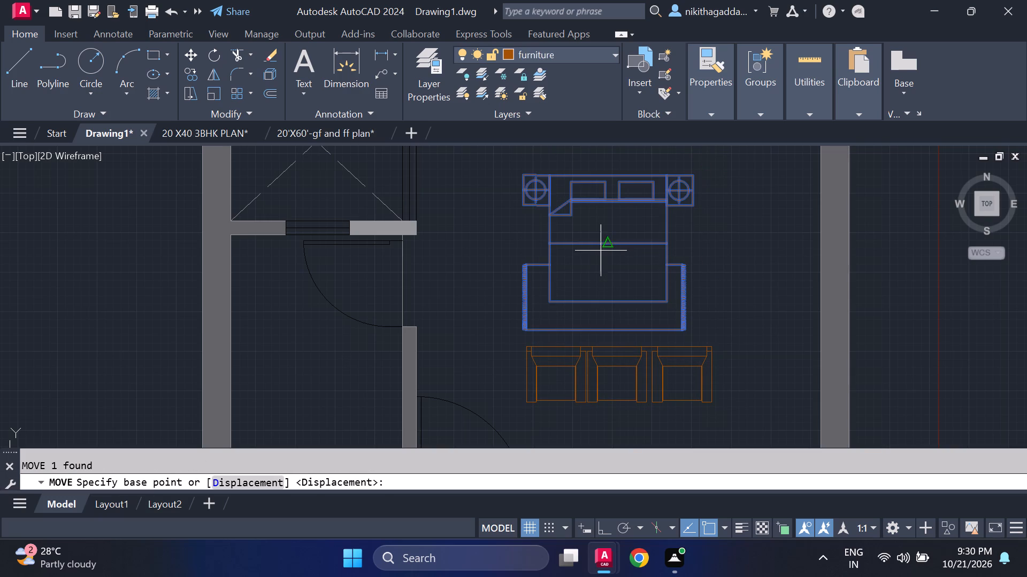
click(602, 249)
middle_drag(631, 192, 648, 300)
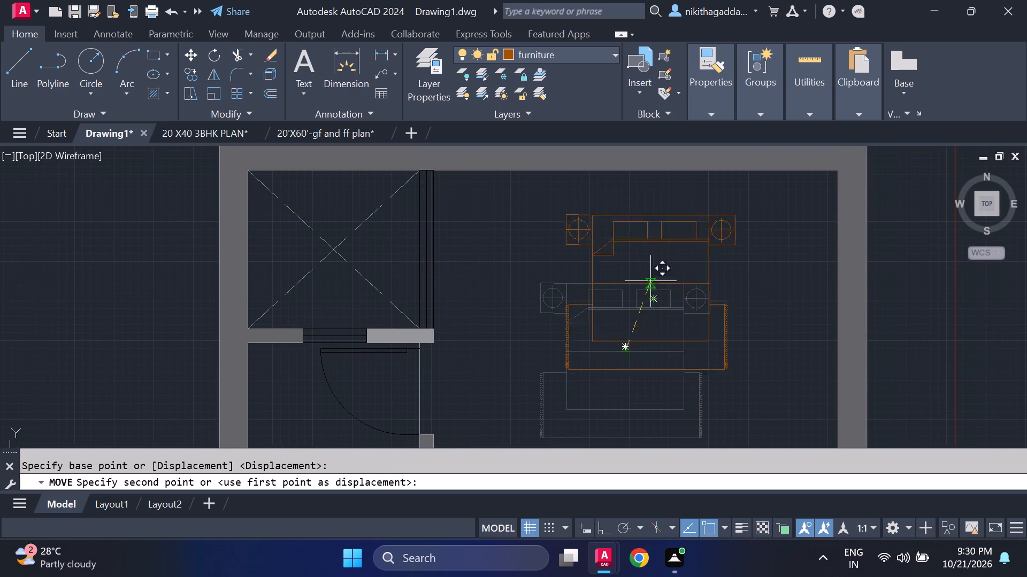
click(647, 245)
scroll(649, 246, down, 3)
middle_drag(649, 322, 641, 318)
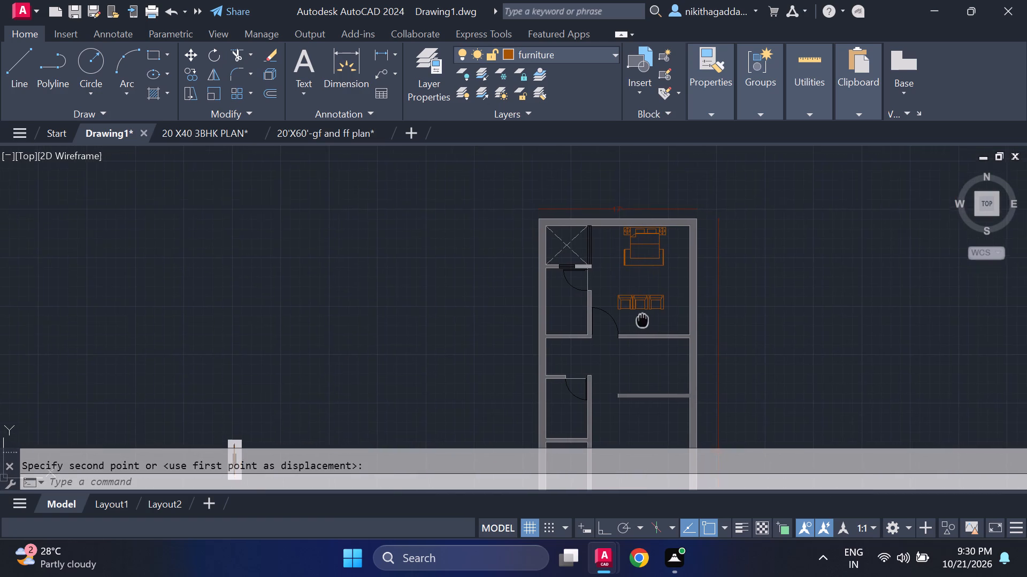
Move the three-seat armchair row north, placing it just below the foot of the double bed.
middle_drag(641, 318, 641, 314)
scroll(641, 309, up, 2)
scroll(663, 267, up, 2)
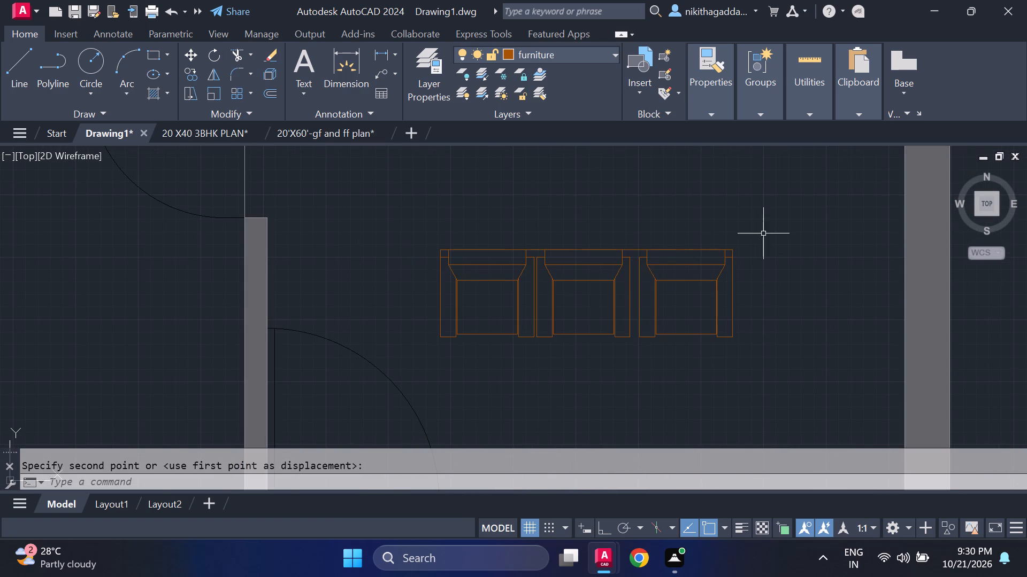
drag(763, 233, 762, 243)
click(418, 342)
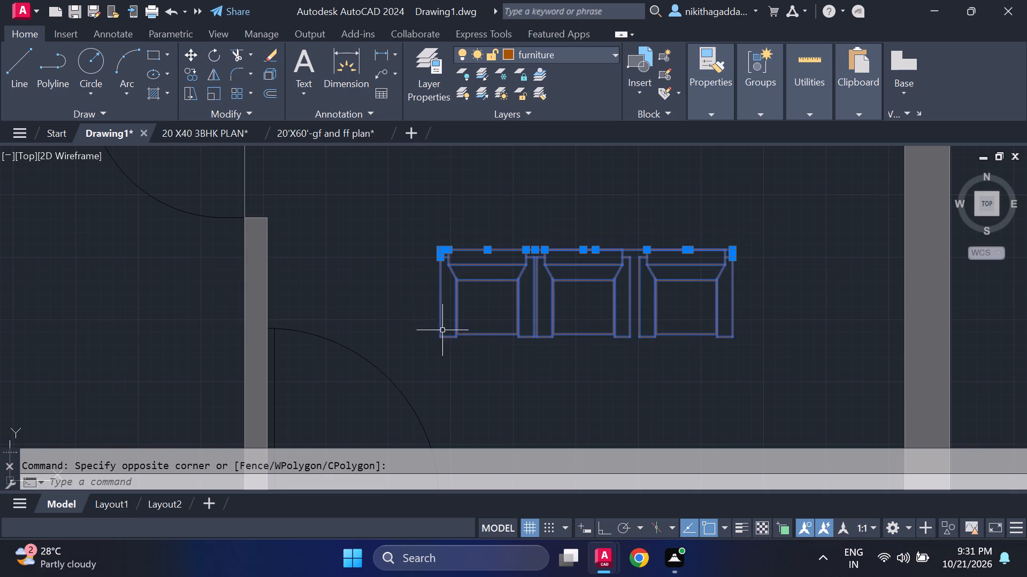
scroll(464, 283, up, 2)
scroll(464, 287, down, 1)
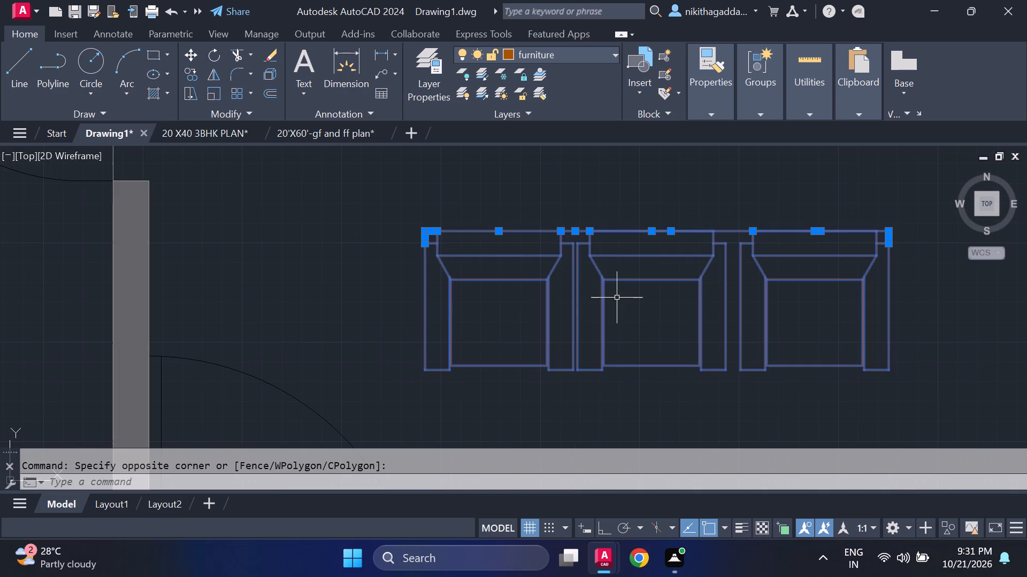
key(m)
key(Return)
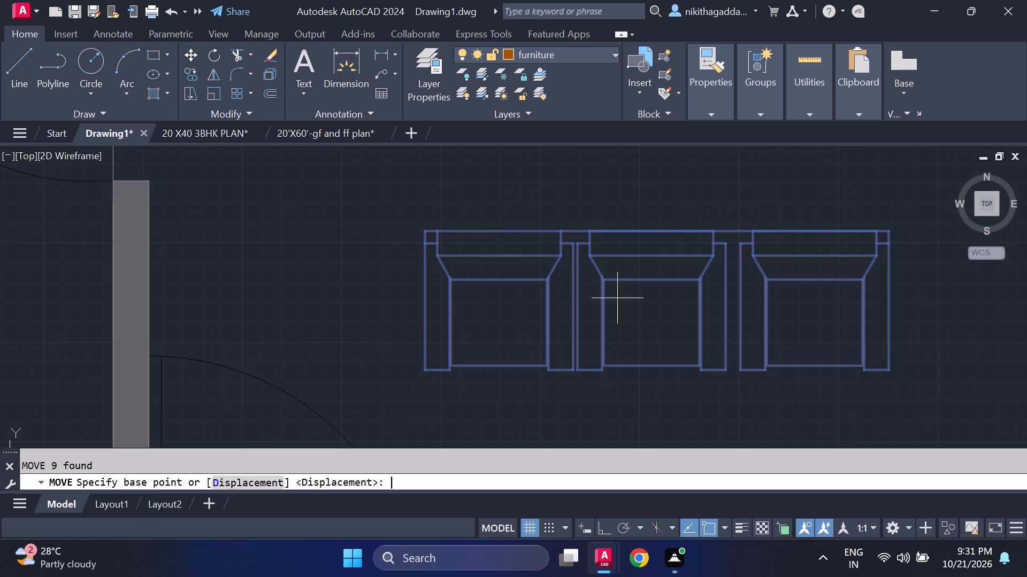
click(423, 229)
middle_drag(490, 165, 499, 295)
scroll(499, 295, down, 3)
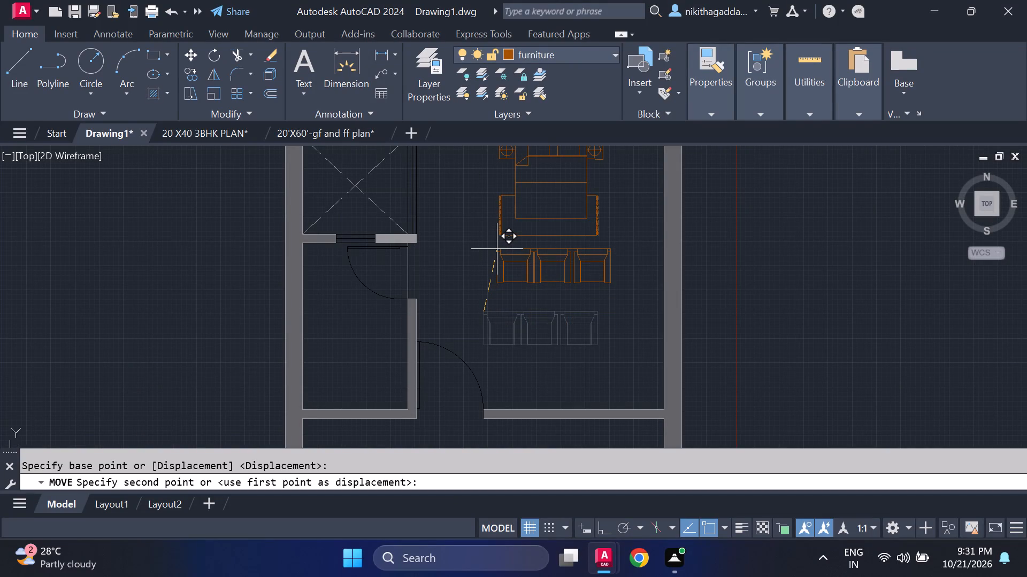
click(497, 249)
Examine the bed and armchair row's placement in the north bedroom and against the rest of the floor plan.
scroll(498, 252, down, 3)
middle_drag(504, 322, 519, 298)
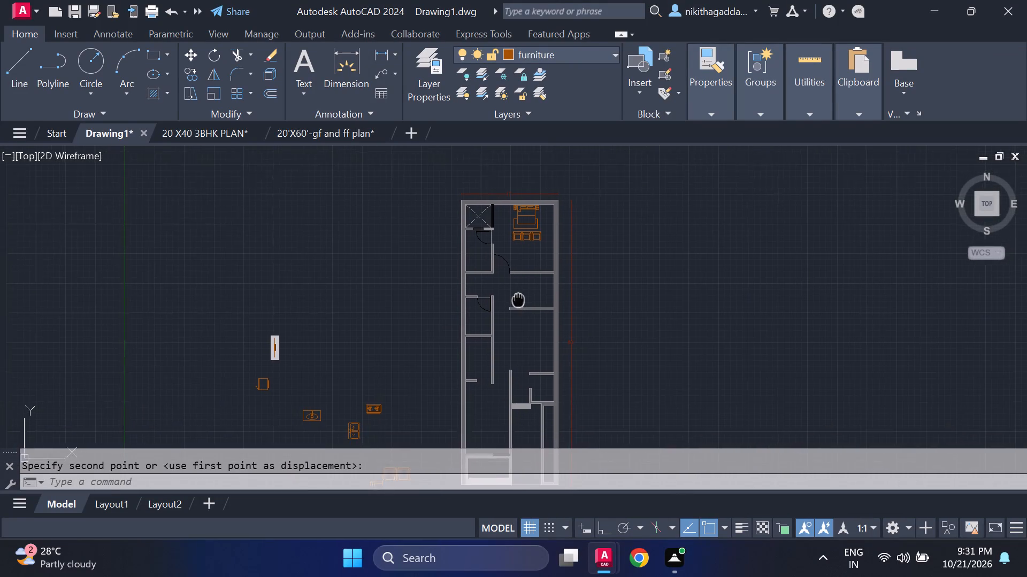
middle_drag(519, 298, 534, 258)
middle_drag(531, 256, 531, 258)
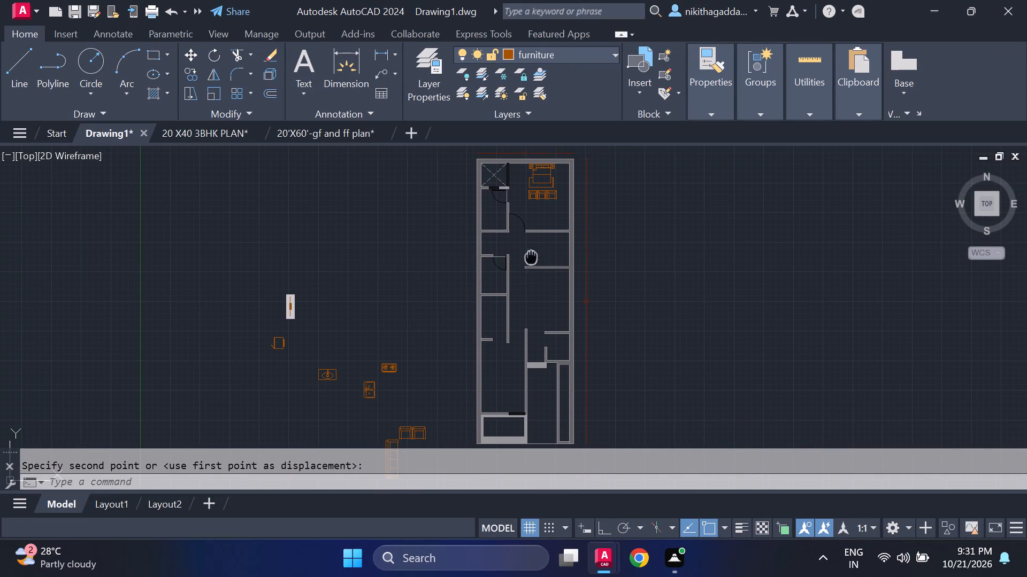
middle_drag(531, 258, 548, 309)
scroll(563, 253, up, 1)
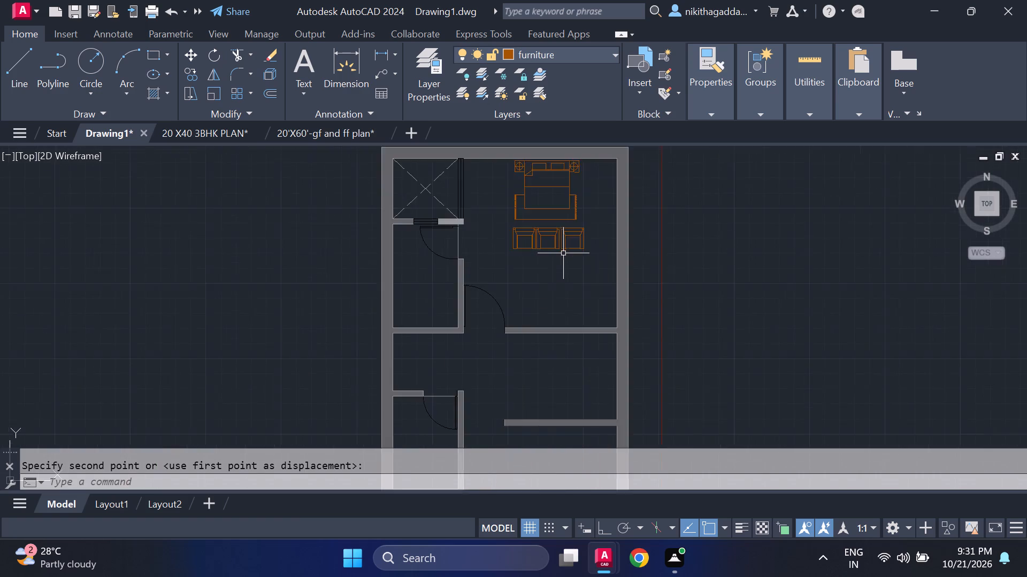
scroll(563, 253, up, 2)
middle_drag(572, 271, 620, 384)
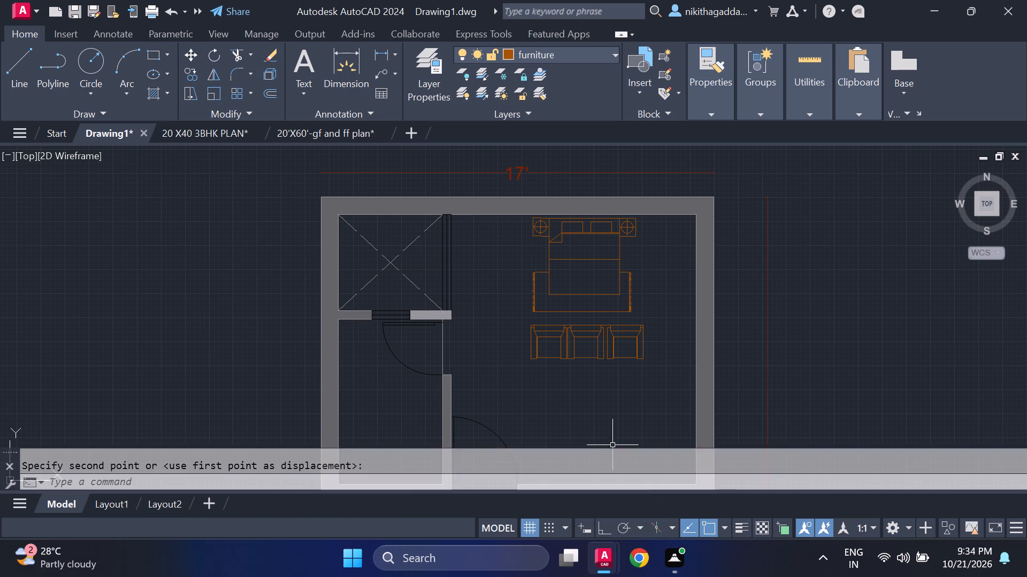
scroll(572, 383, down, 5)
scroll(560, 370, up, 4)
middle_drag(560, 377, 582, 290)
scroll(561, 377, up, 1)
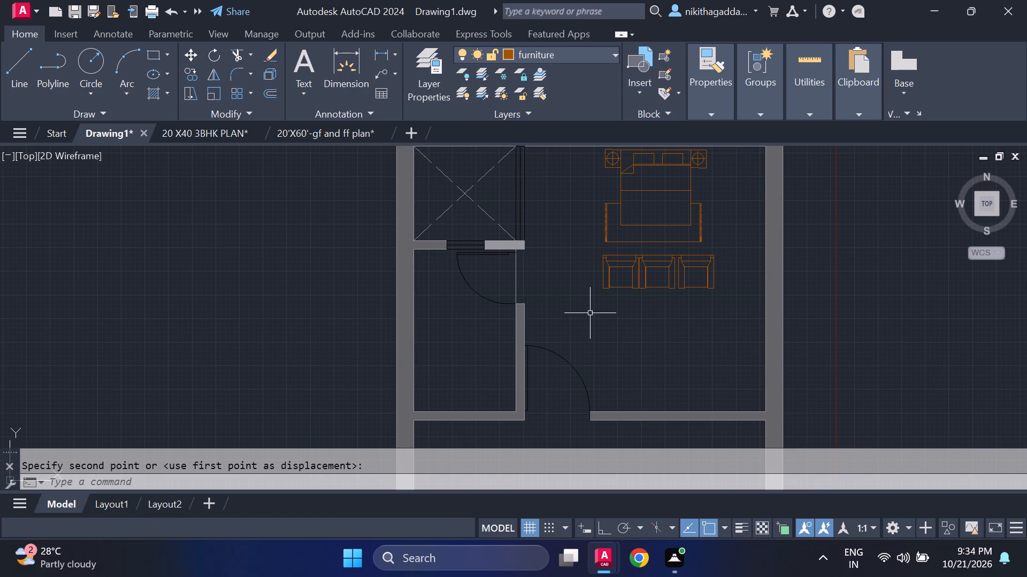
middle_drag(590, 320, 691, 338)
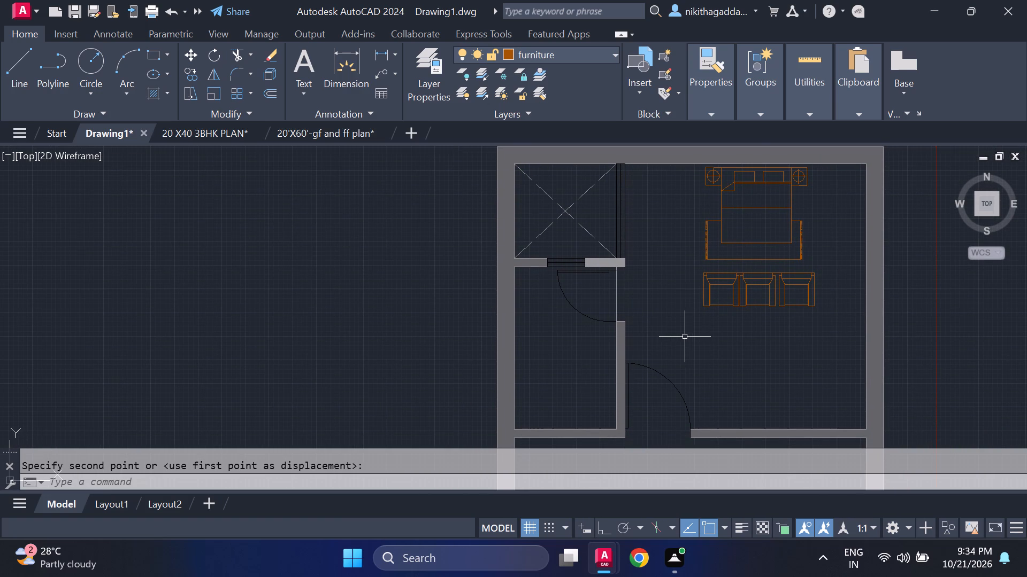
middle_drag(685, 334, 660, 252)
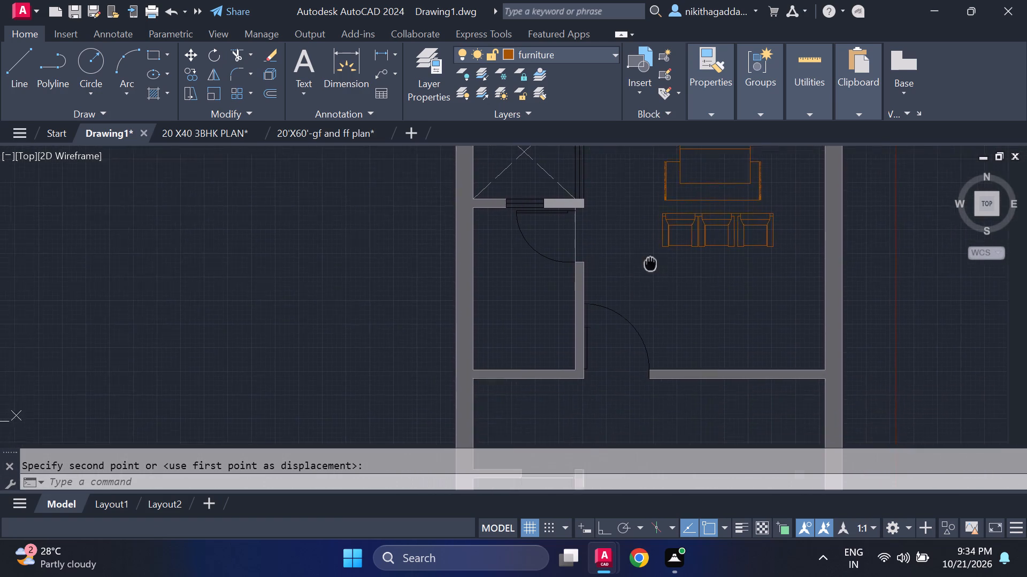
middle_drag(660, 252, 733, 164)
Assign all parts of the oval washbasin and its counter, outside the plan, to the windows layer.
scroll(732, 163, down, 2)
middle_drag(434, 339, 421, 254)
scroll(410, 327, up, 1)
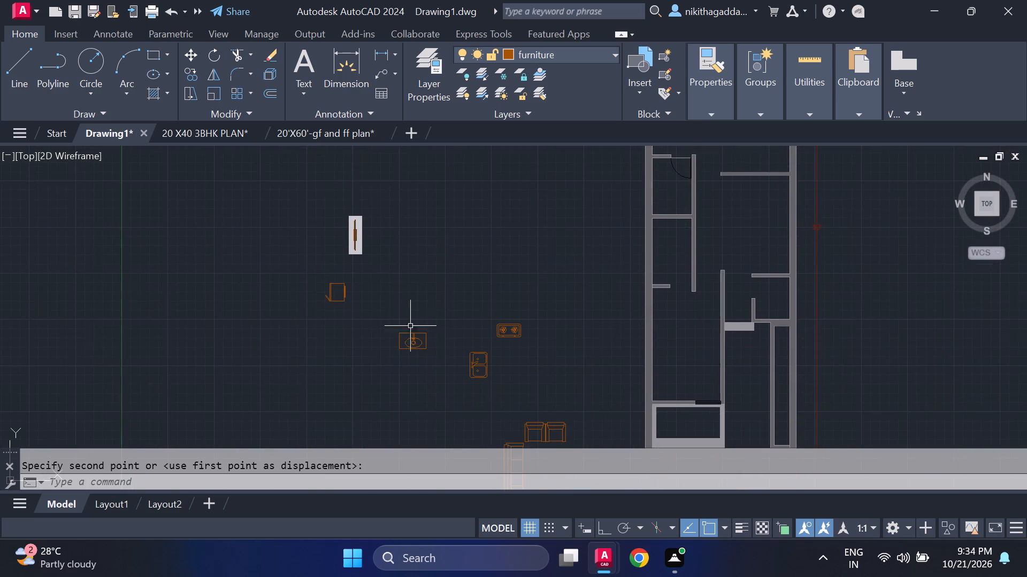
scroll(409, 329, up, 2)
middle_drag(417, 340, 418, 260)
scroll(434, 297, up, 2)
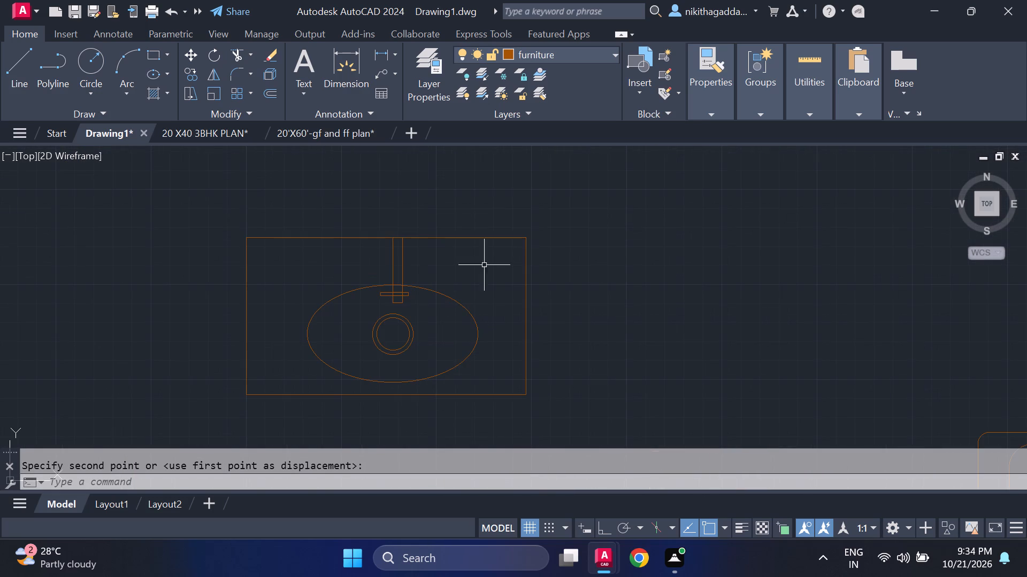
click(516, 236)
drag(574, 232, 568, 243)
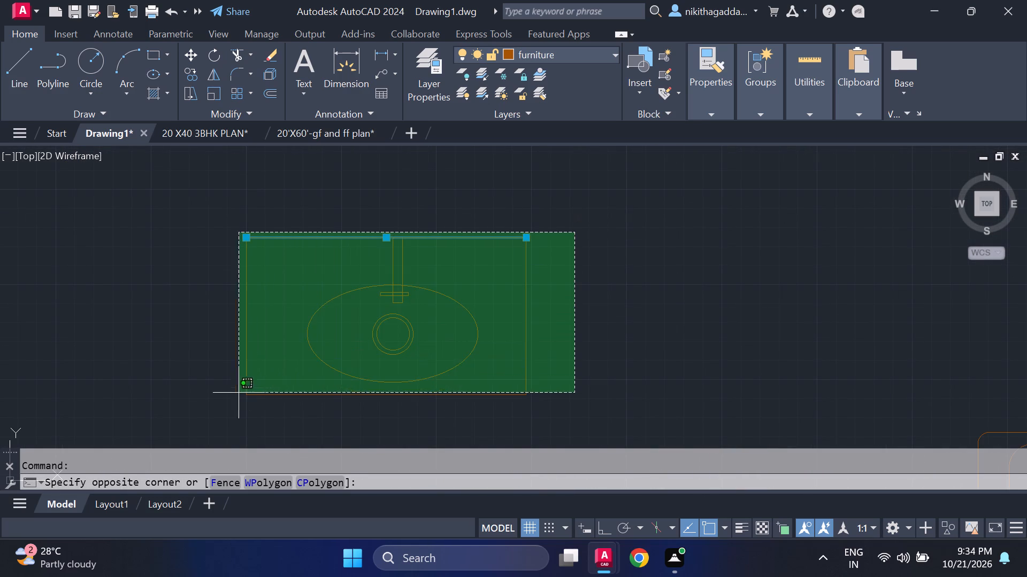
click(226, 409)
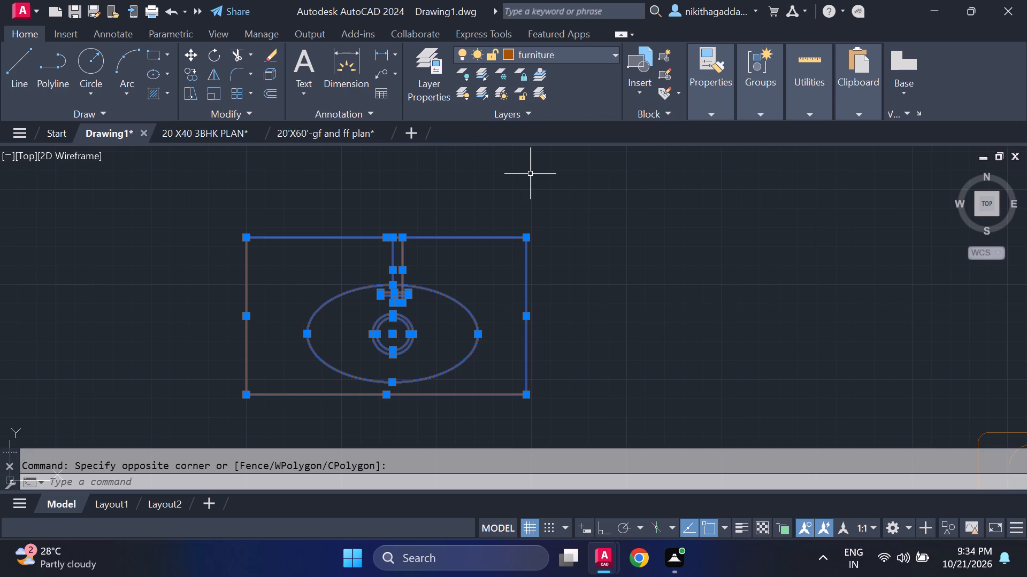
click(602, 58)
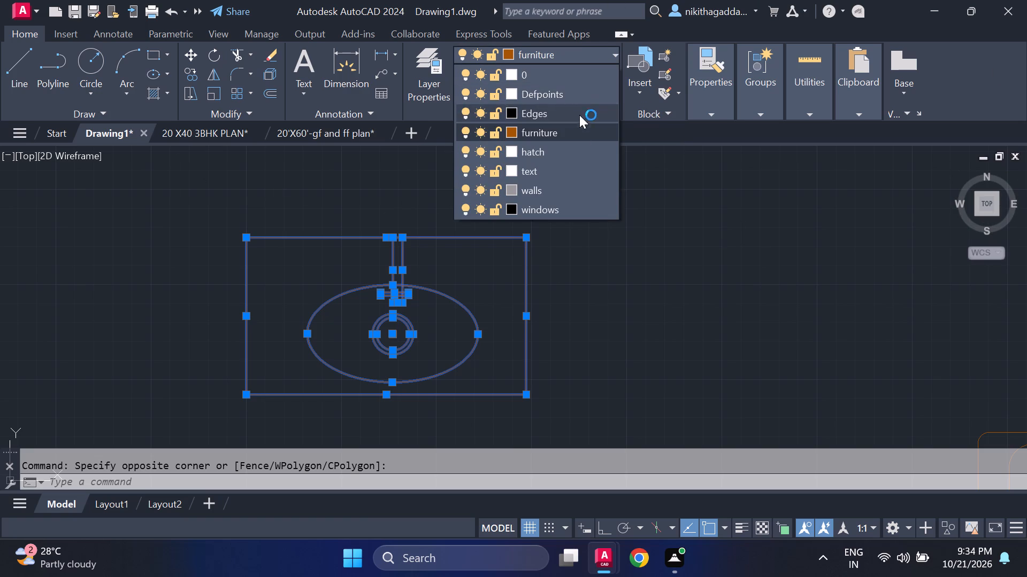
click(557, 210)
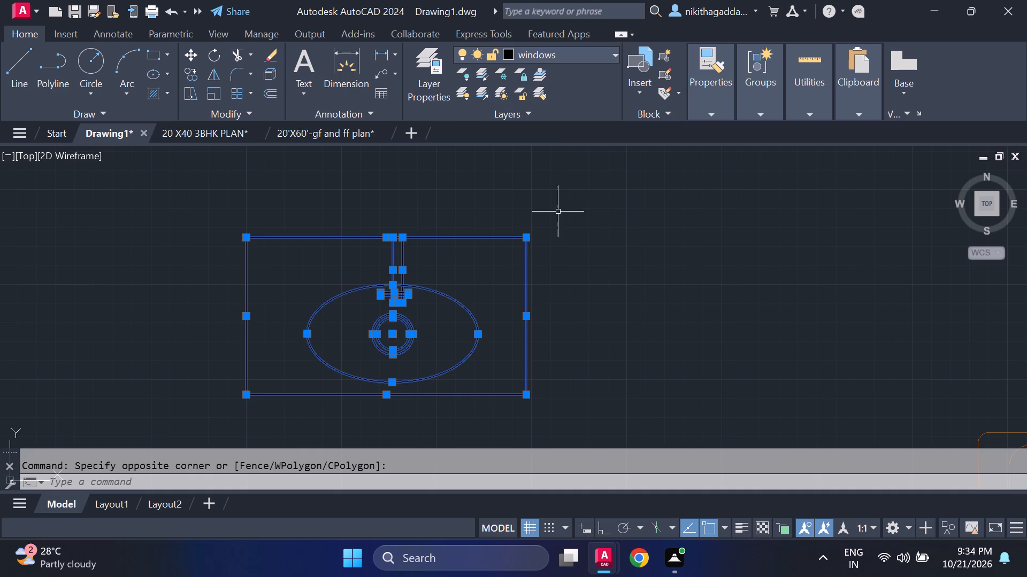
key(Escape)
Rotate the washbasin 90° counterclockwise about its southeast corner so the tap side faces west.
scroll(565, 250, down, 2)
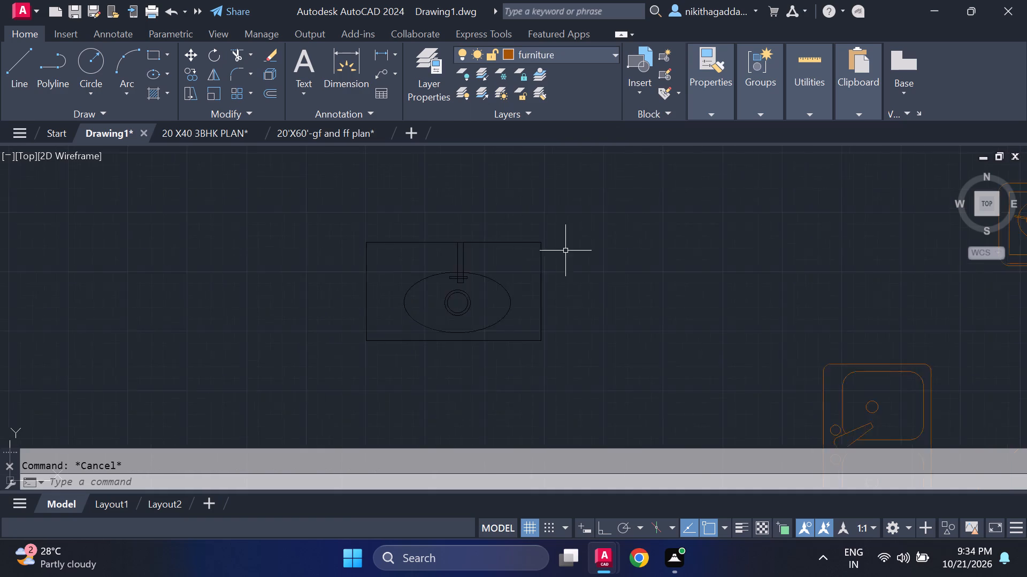
scroll(565, 251, down, 4)
middle_drag(630, 339, 631, 244)
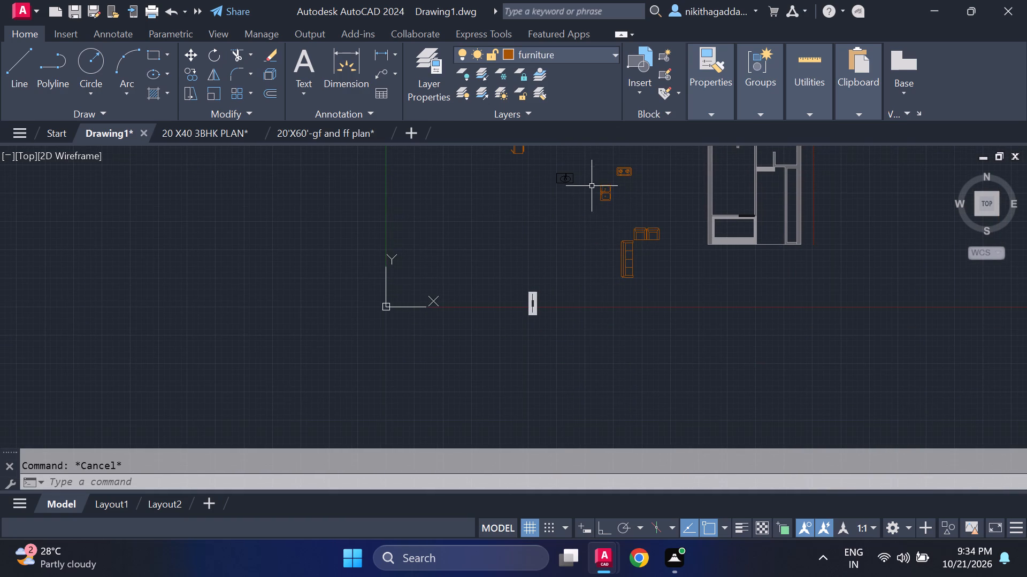
middle_drag(588, 180, 574, 272)
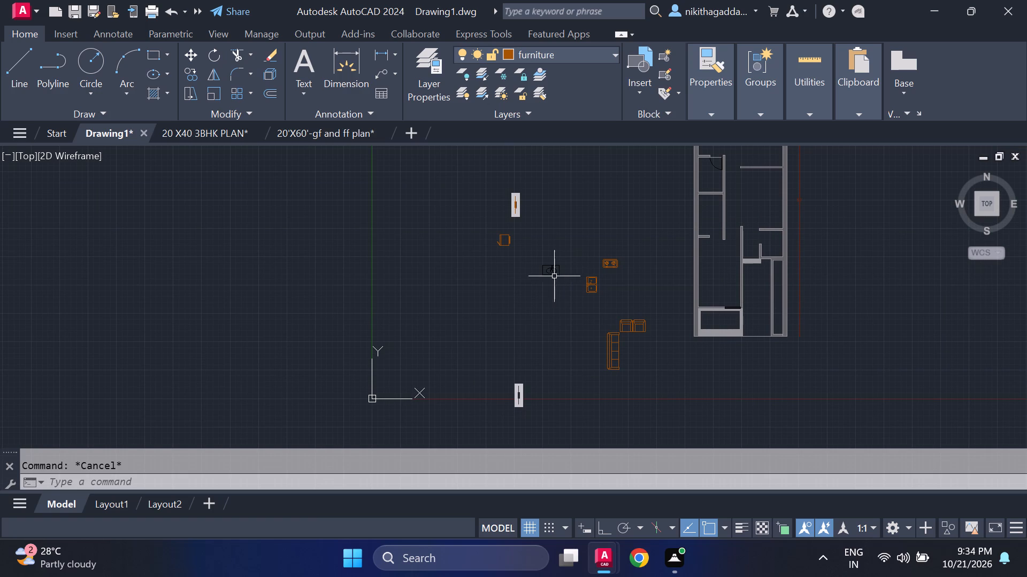
scroll(540, 287, up, 2)
scroll(586, 239, up, 3)
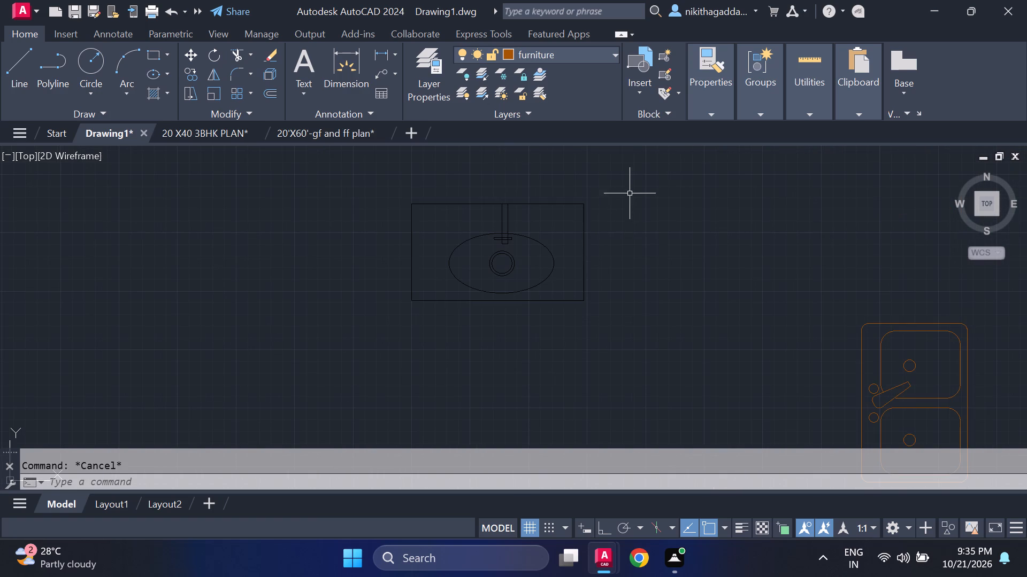
click(632, 188)
click(304, 342)
text(ro)
key(Return)
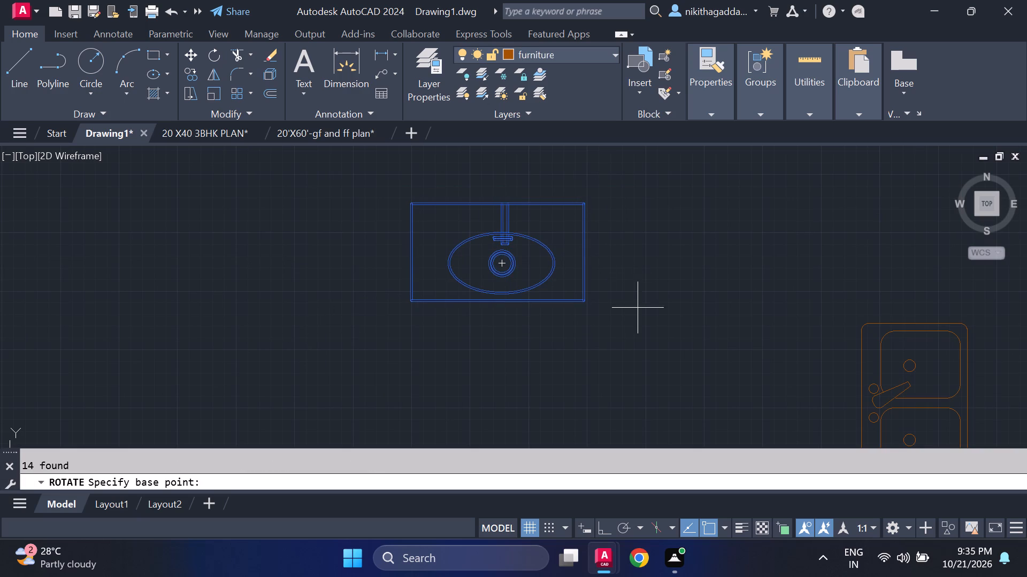
click(583, 298)
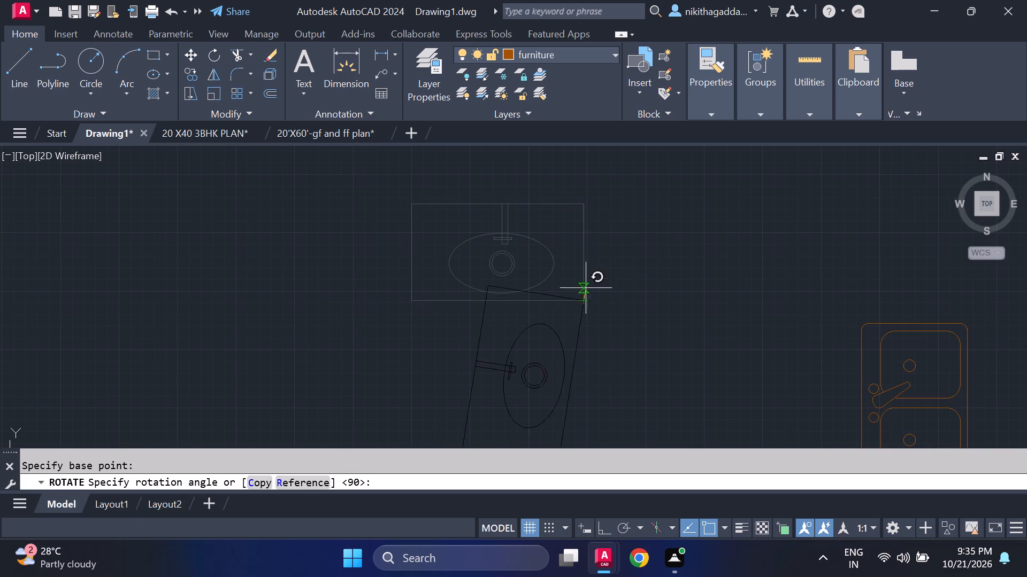
click(586, 175)
Copy the rotated washbasin by its northwest corner into the inner northwest corner of the mid-plan bathroom.
scroll(590, 188, down, 4)
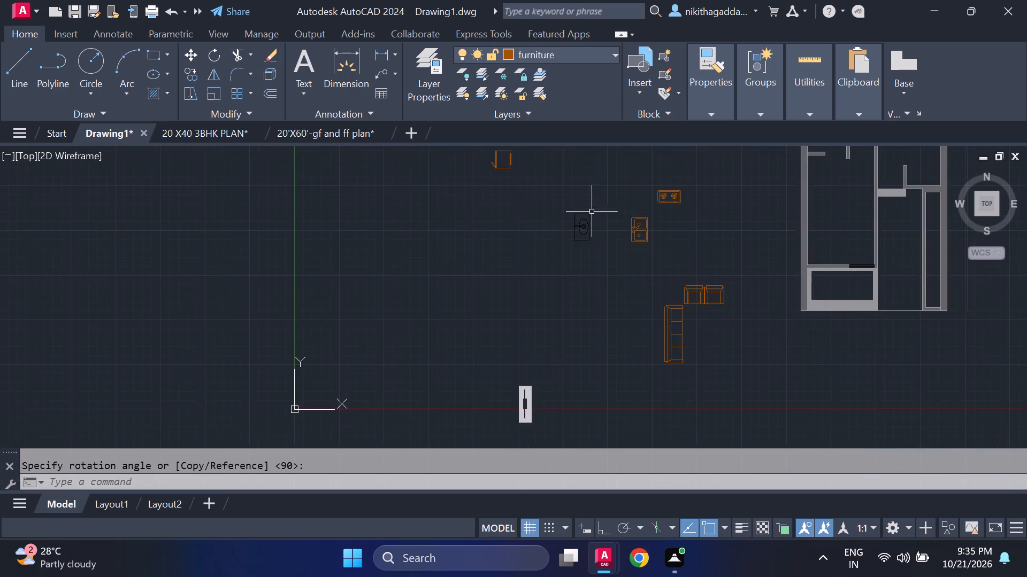
scroll(591, 239, up, 3)
scroll(602, 189, up, 1)
middle_drag(602, 189, 627, 303)
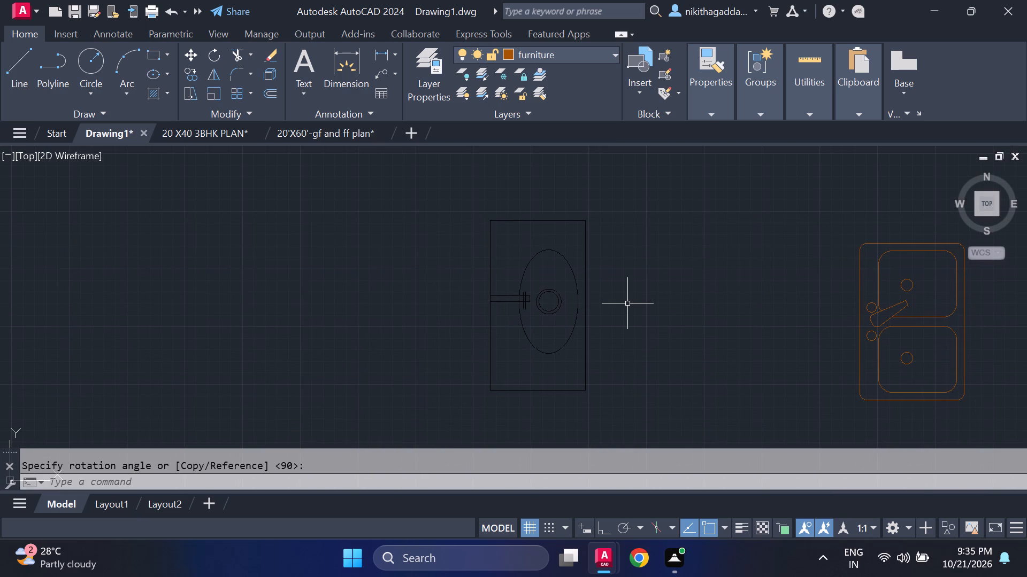
middle_drag(626, 292, 624, 318)
drag(635, 213, 635, 218)
click(466, 432)
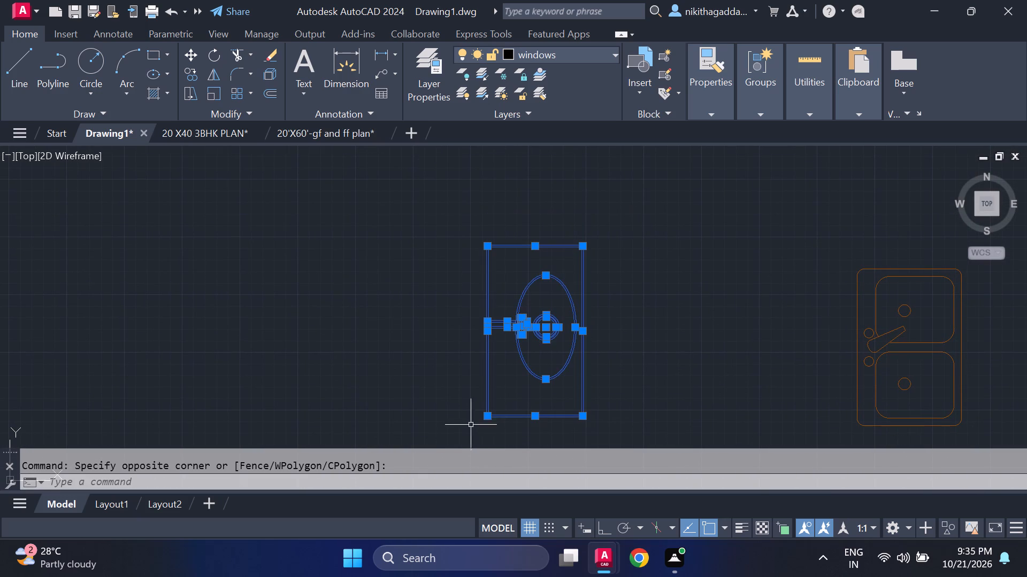
key(c)
key(o)
key(Return)
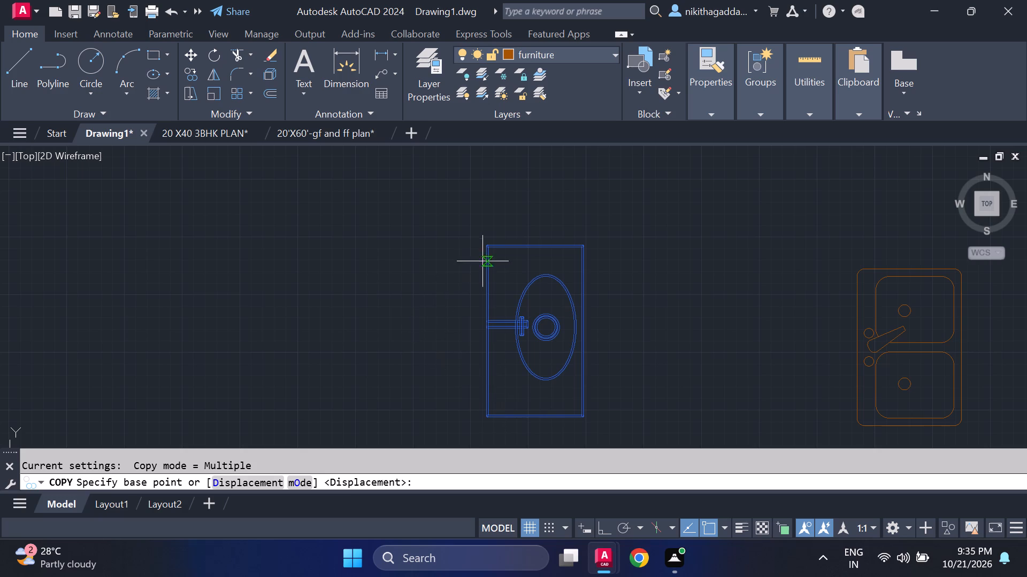
click(494, 247)
middle_drag(617, 199, 594, 231)
scroll(594, 231, down, 5)
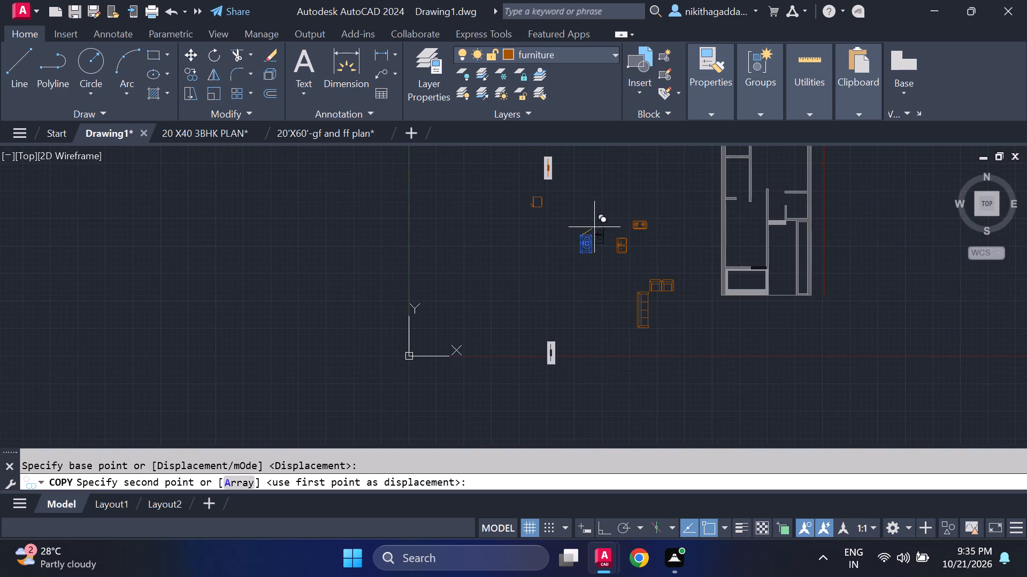
middle_drag(716, 217, 718, 317)
middle_drag(739, 257, 685, 302)
scroll(681, 299, up, 4)
middle_drag(657, 251, 652, 369)
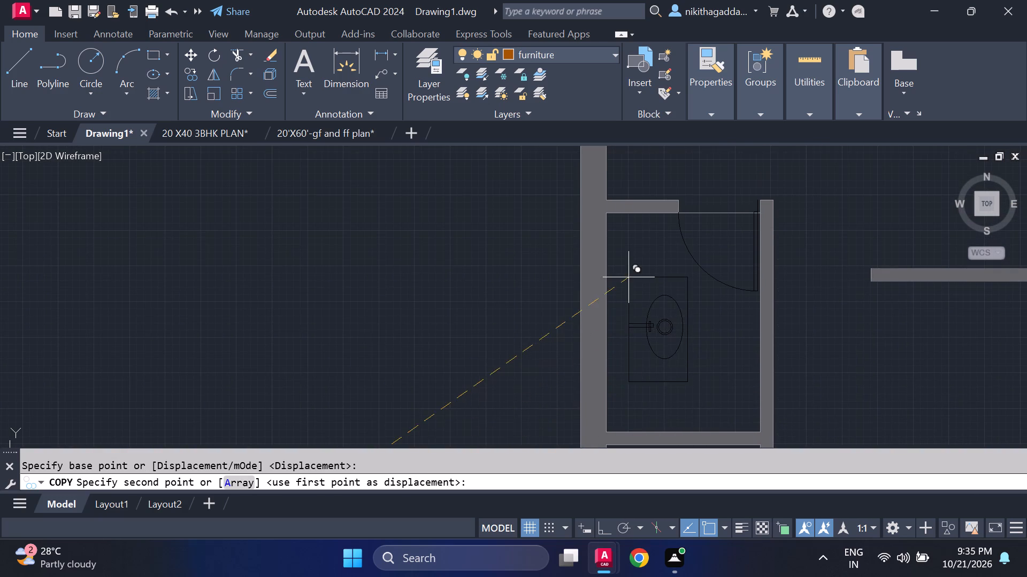
middle_drag(629, 276, 634, 354)
scroll(629, 276, up, 4)
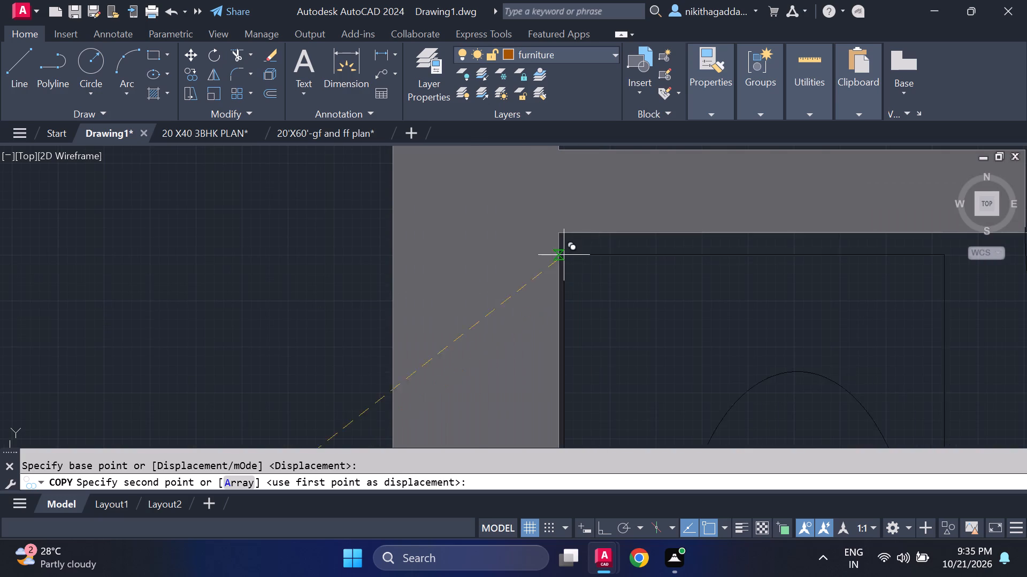
click(563, 231)
Place another copy of the rotated washbasin in the north bathroom's inner northwest corner, just below the crossed shaft, and finish copying.
scroll(569, 230, down, 4)
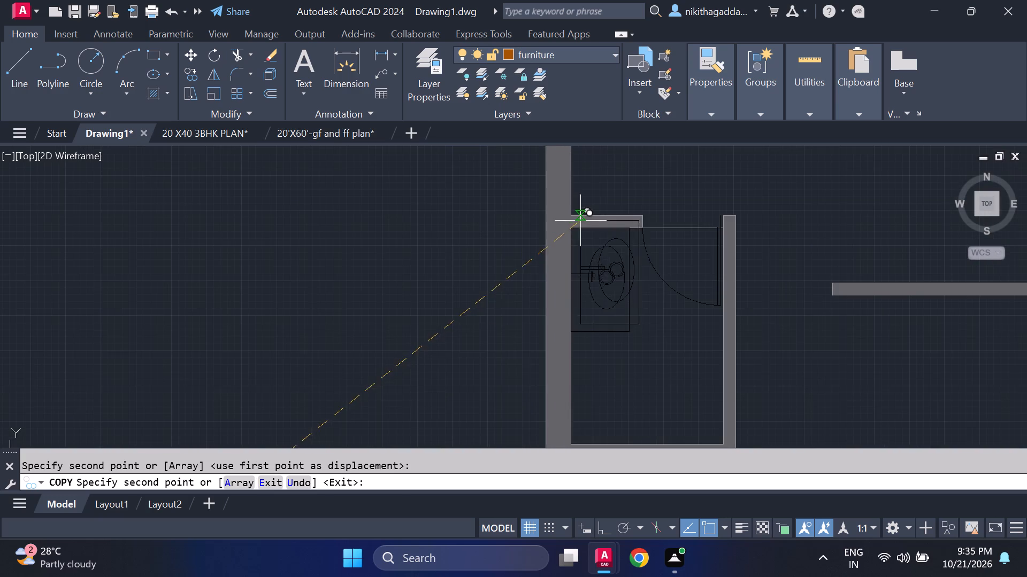
middle_drag(616, 281, 629, 207)
scroll(625, 238, down, 4)
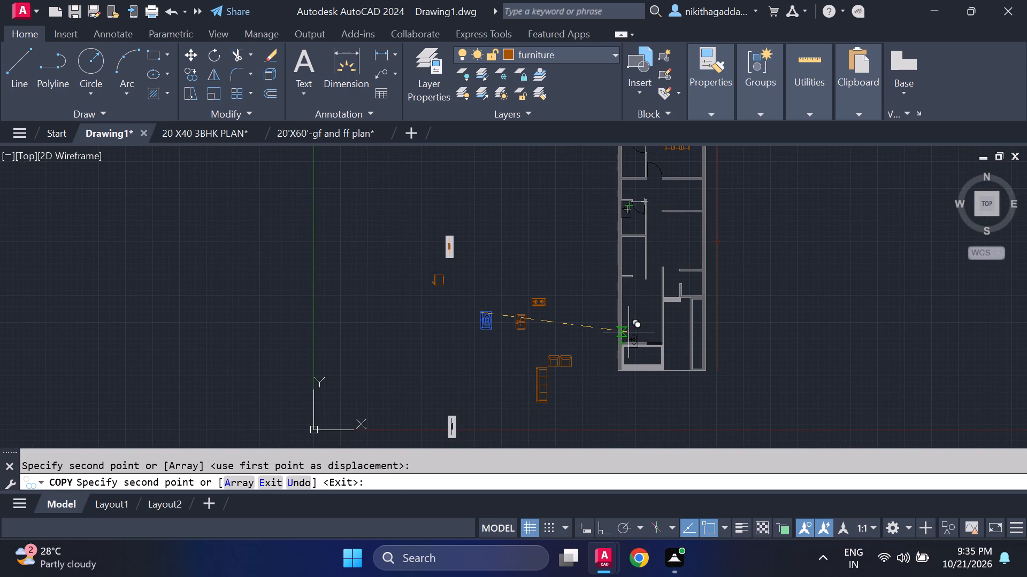
scroll(629, 288, up, 4)
scroll(614, 303, down, 4)
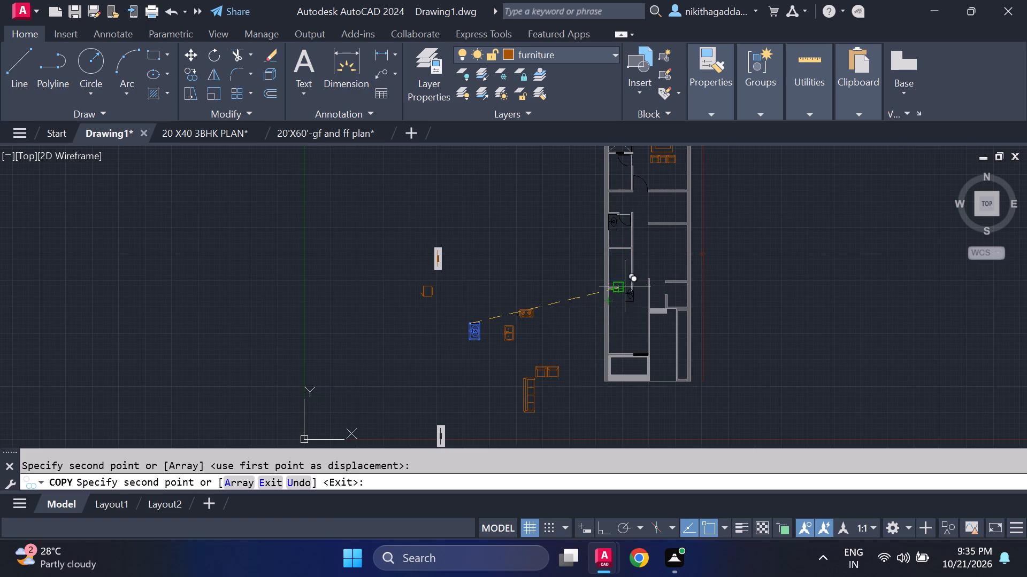
middle_drag(628, 282, 627, 341)
middle_drag(633, 317, 634, 343)
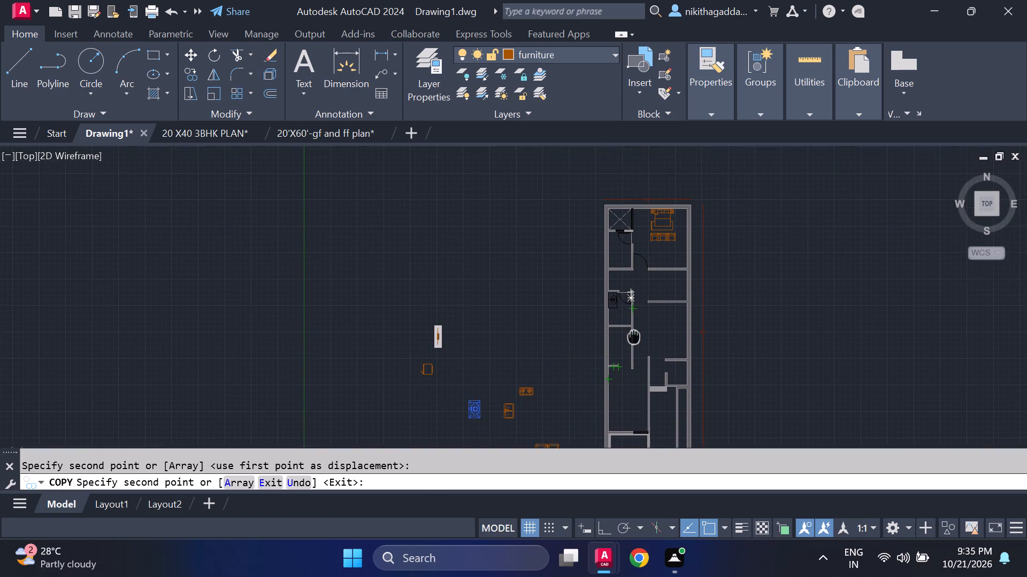
middle_drag(634, 343, 643, 368)
middle_drag(654, 316, 655, 351)
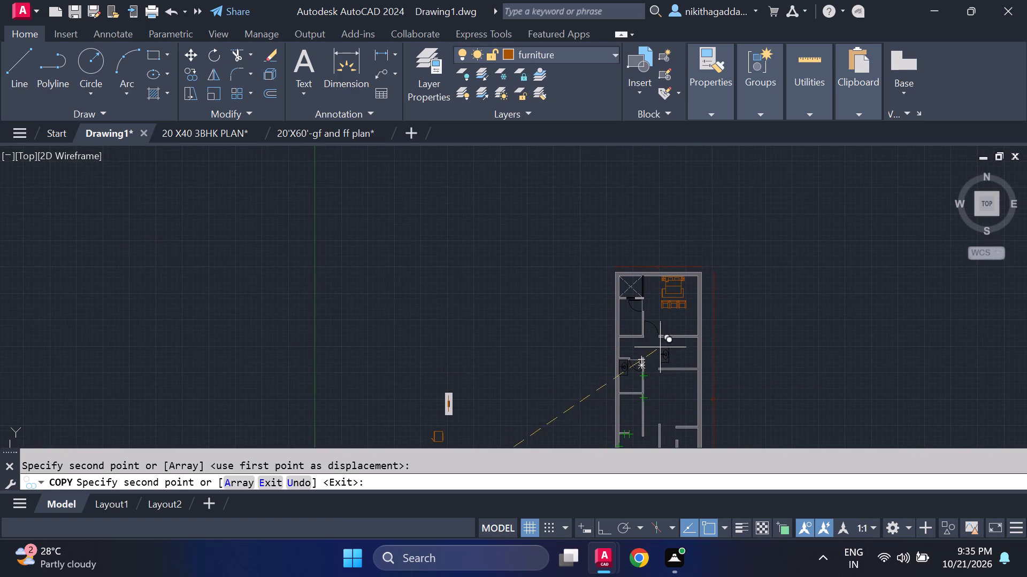
middle_drag(663, 347, 662, 260)
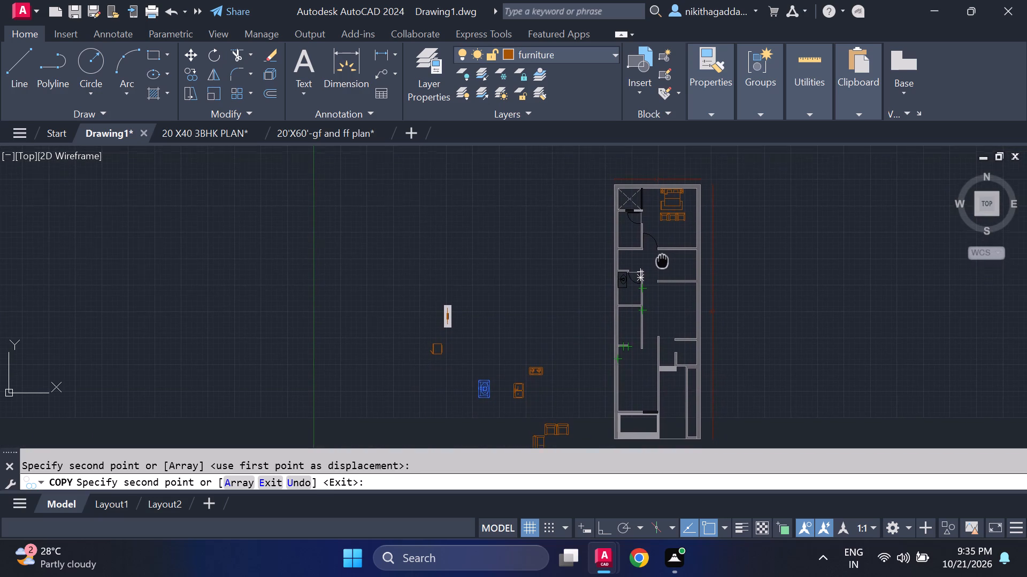
middle_drag(662, 260, 671, 351)
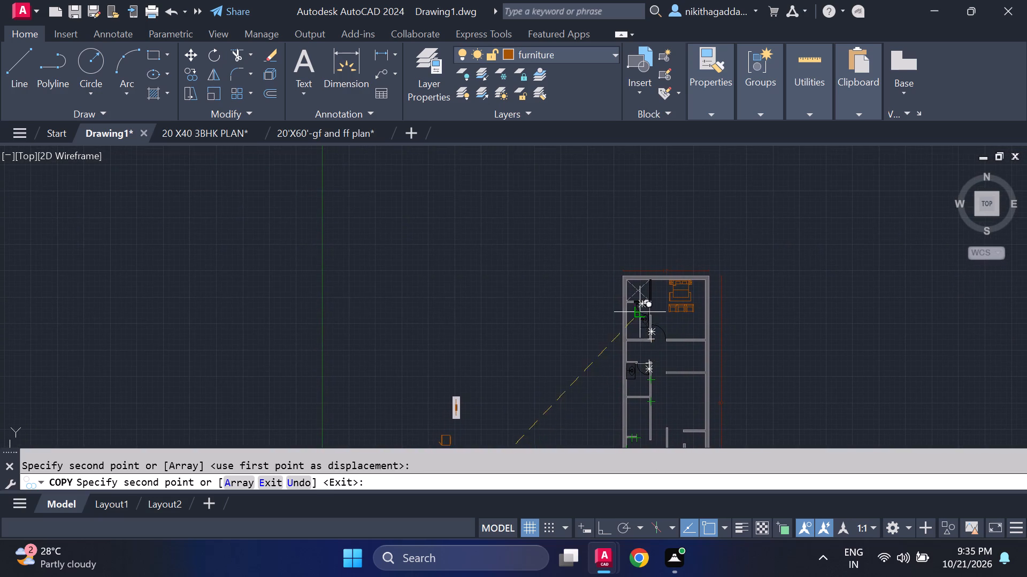
scroll(639, 313, up, 4)
middle_drag(566, 255, 580, 333)
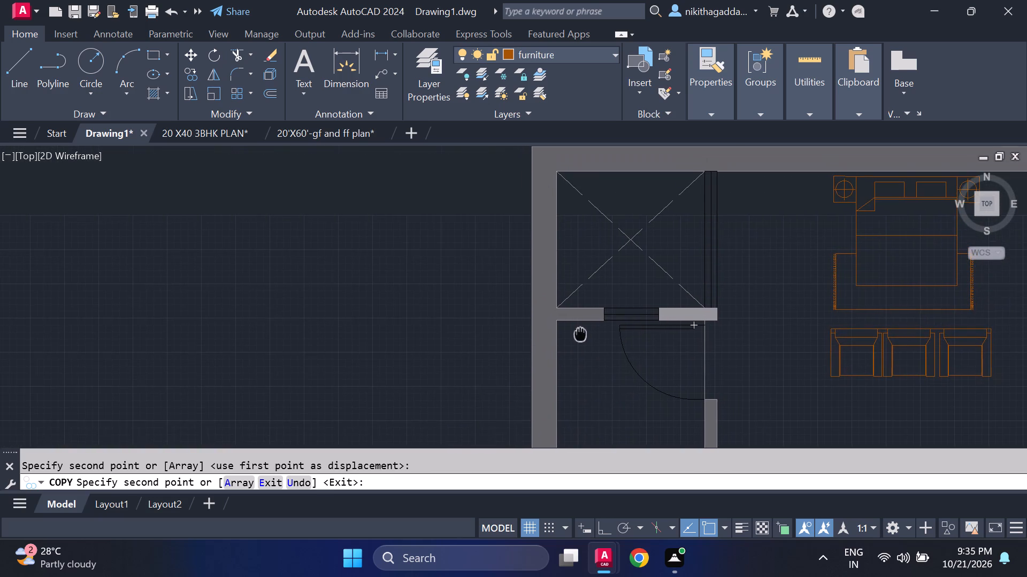
middle_drag(580, 333, 580, 333)
scroll(572, 315, up, 2)
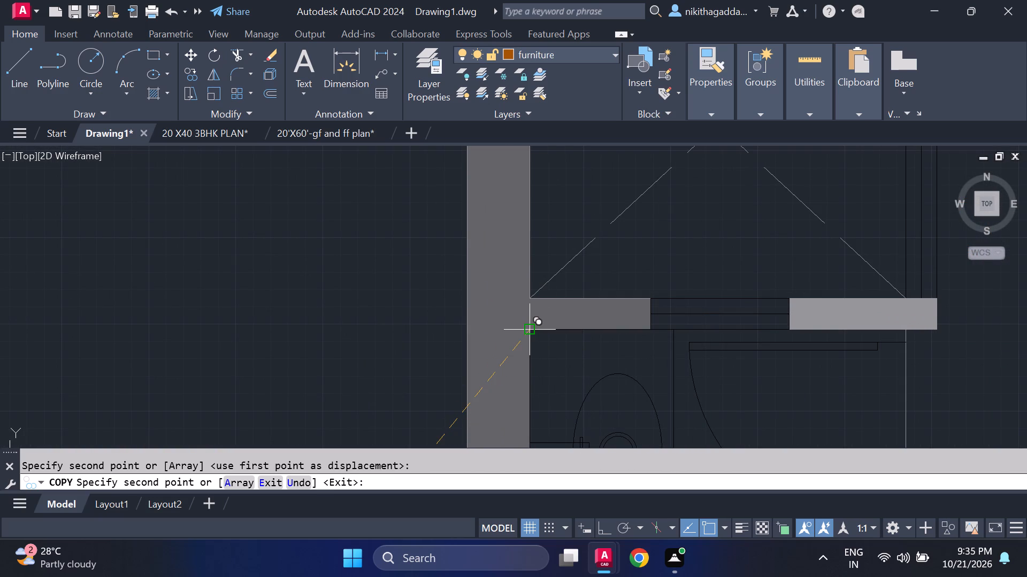
click(532, 327)
scroll(648, 213, down, 5)
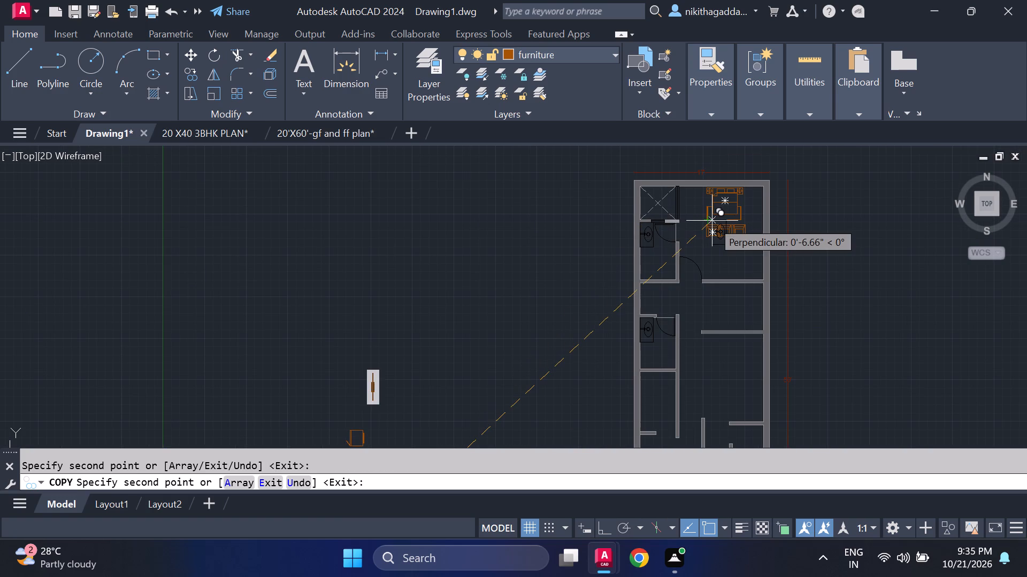
key(Escape)
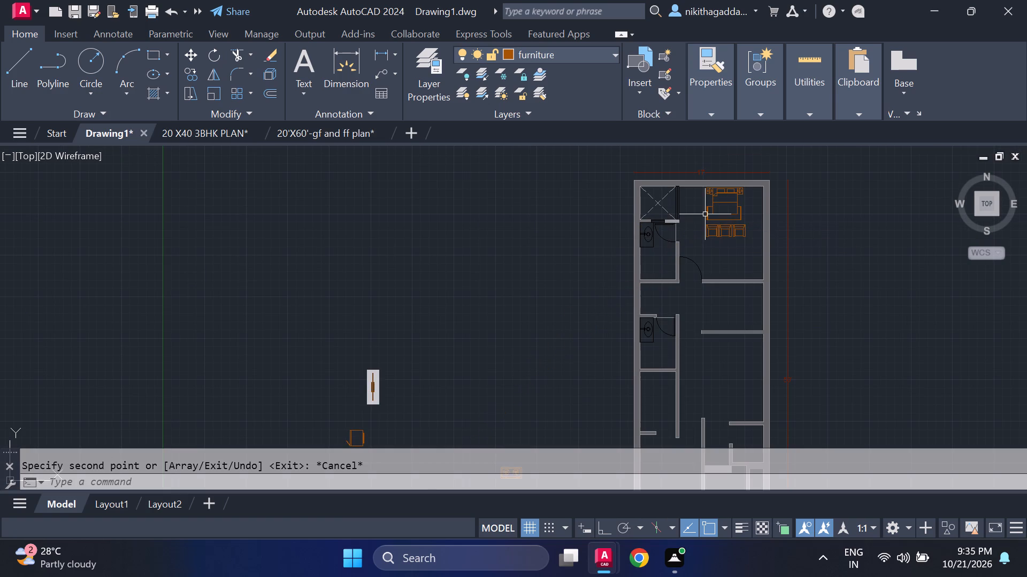
Scale down the north bathroom's door freehand about its northeast hinge corner, leaving more clearance from the washbasin counter.
scroll(698, 220, up, 3)
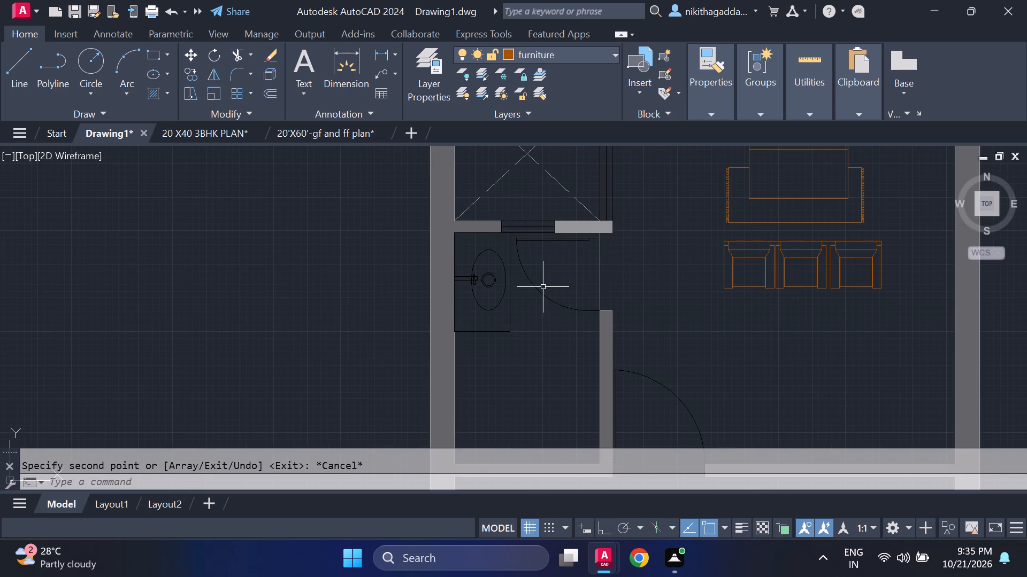
click(543, 287)
click(525, 314)
text(scale)
key(Return)
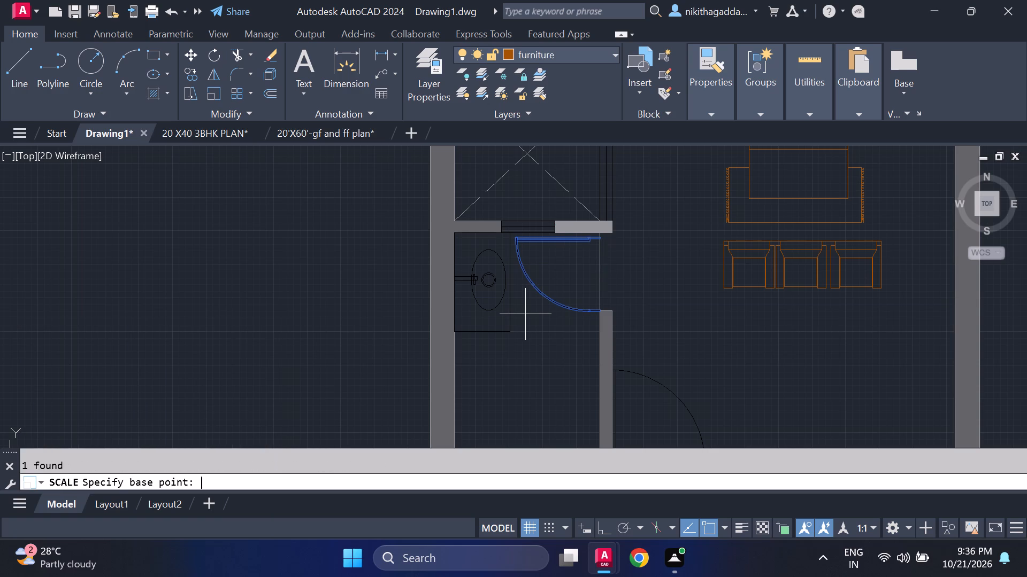
click(603, 238)
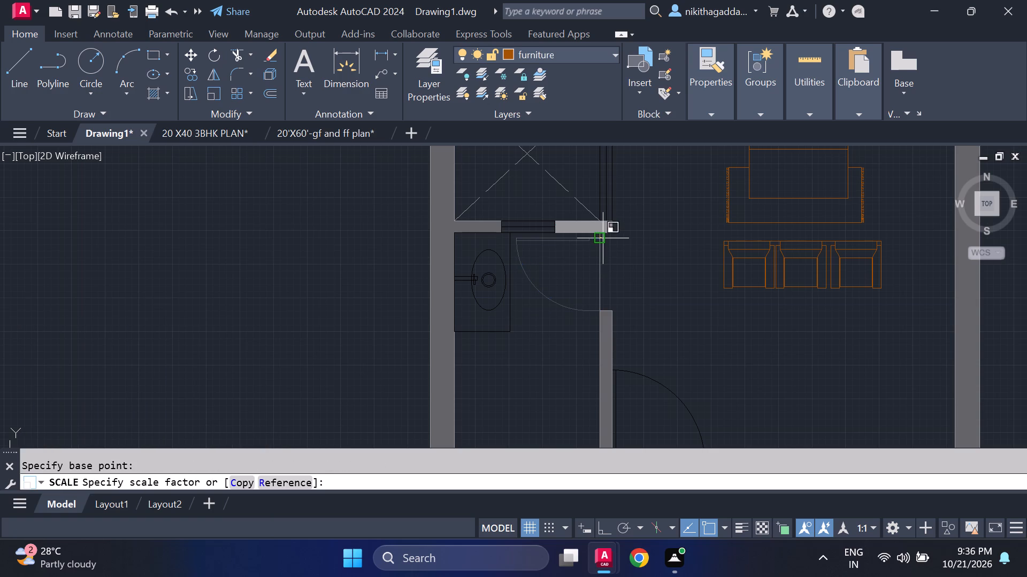
click(586, 208)
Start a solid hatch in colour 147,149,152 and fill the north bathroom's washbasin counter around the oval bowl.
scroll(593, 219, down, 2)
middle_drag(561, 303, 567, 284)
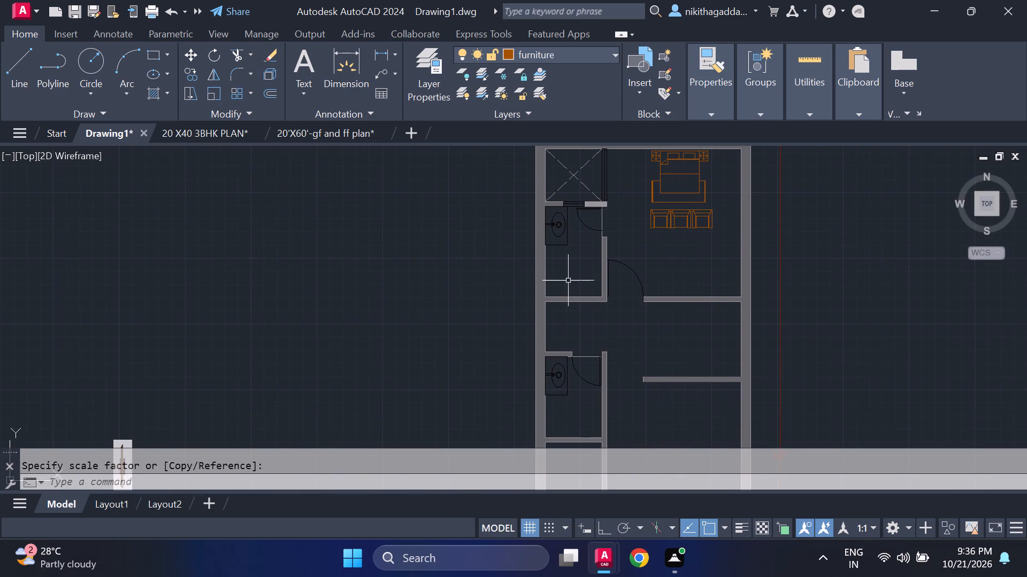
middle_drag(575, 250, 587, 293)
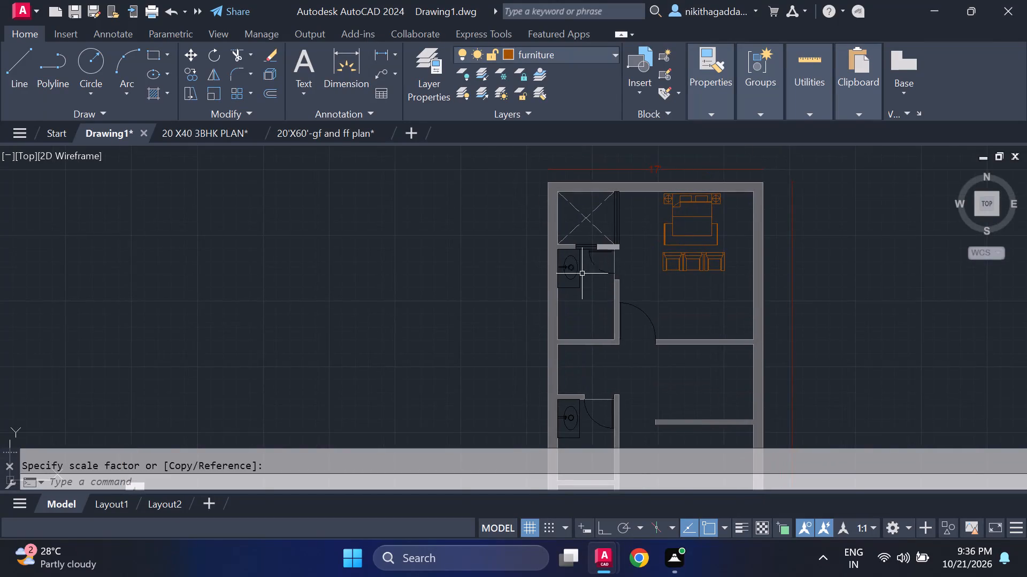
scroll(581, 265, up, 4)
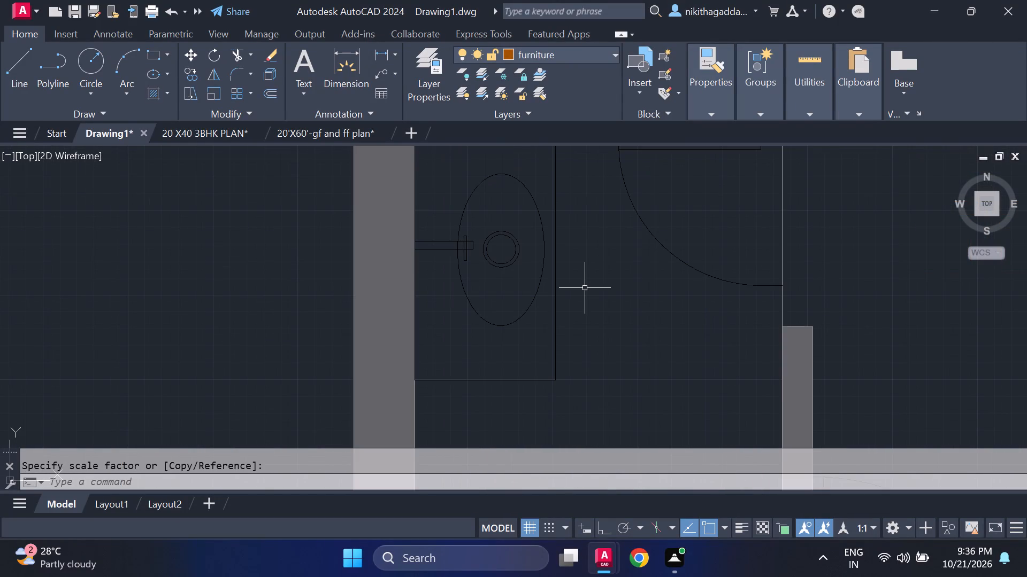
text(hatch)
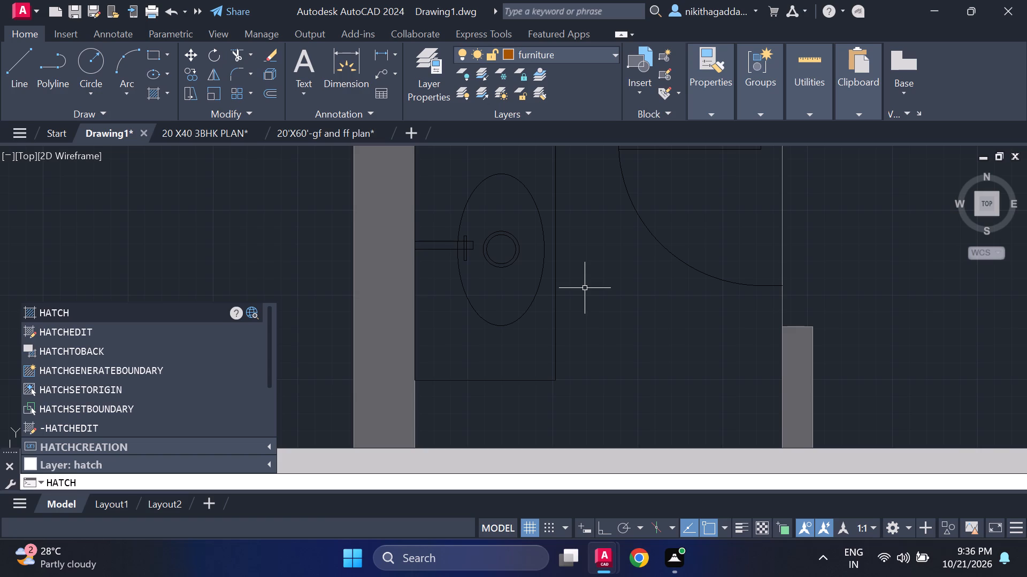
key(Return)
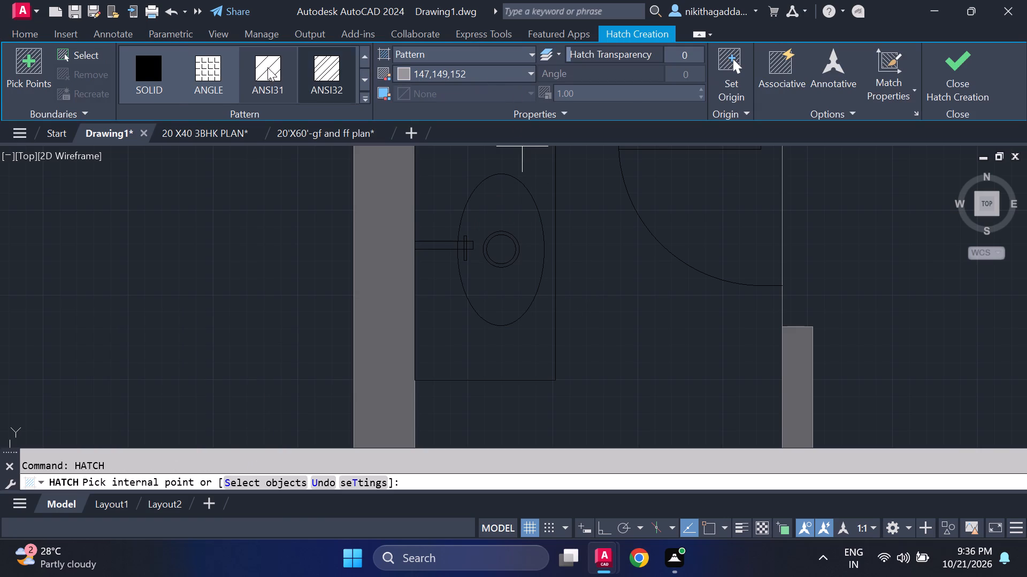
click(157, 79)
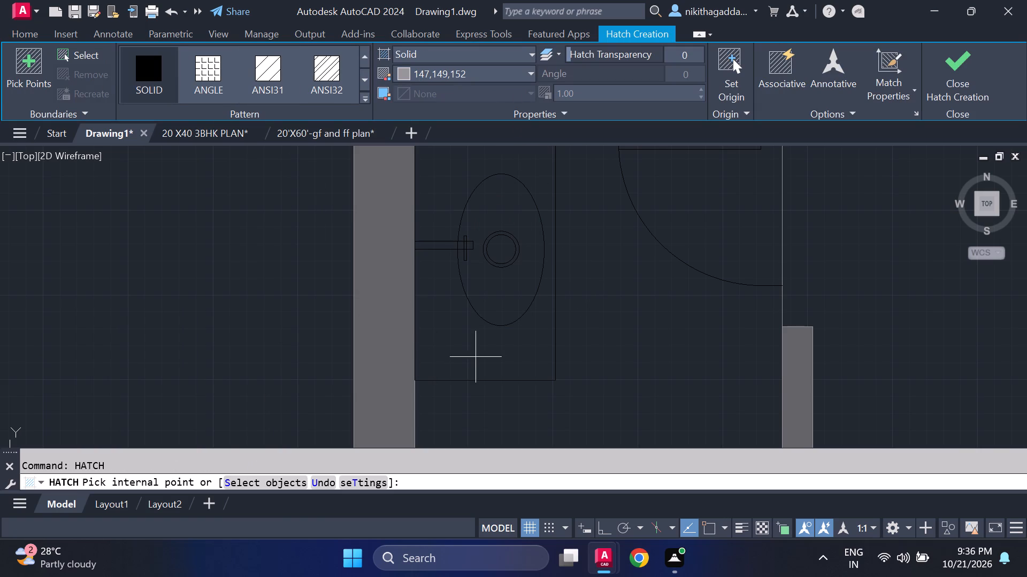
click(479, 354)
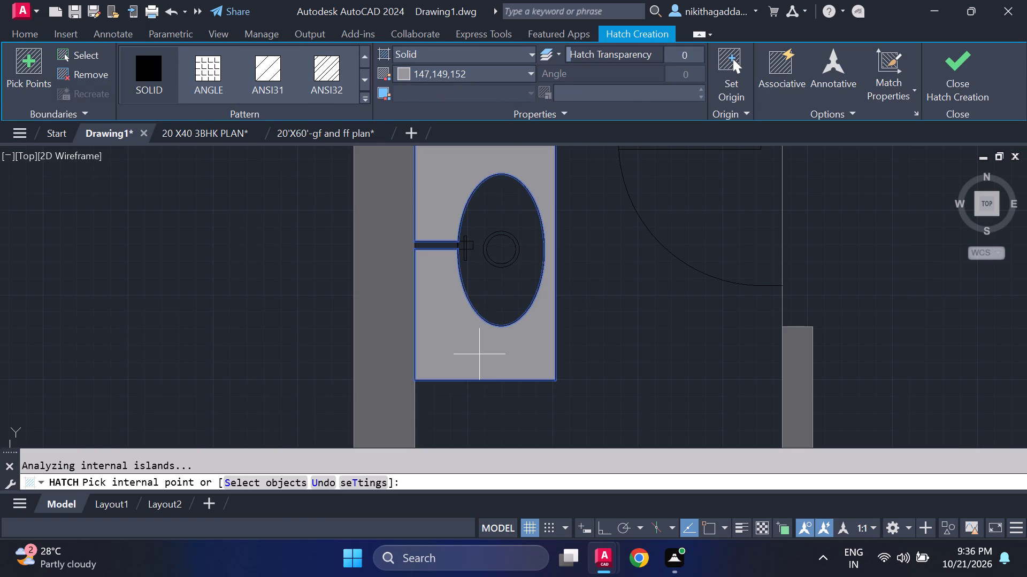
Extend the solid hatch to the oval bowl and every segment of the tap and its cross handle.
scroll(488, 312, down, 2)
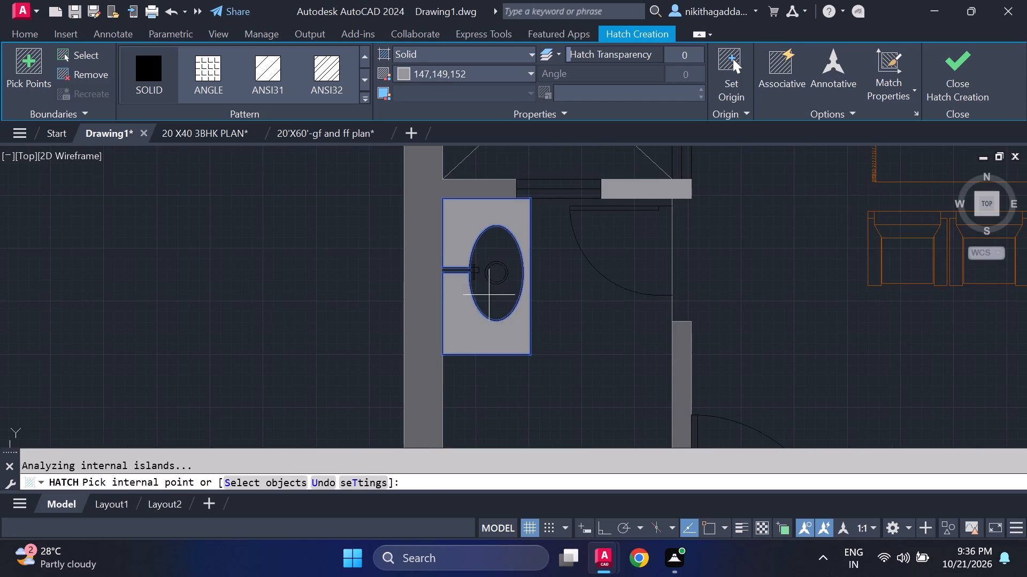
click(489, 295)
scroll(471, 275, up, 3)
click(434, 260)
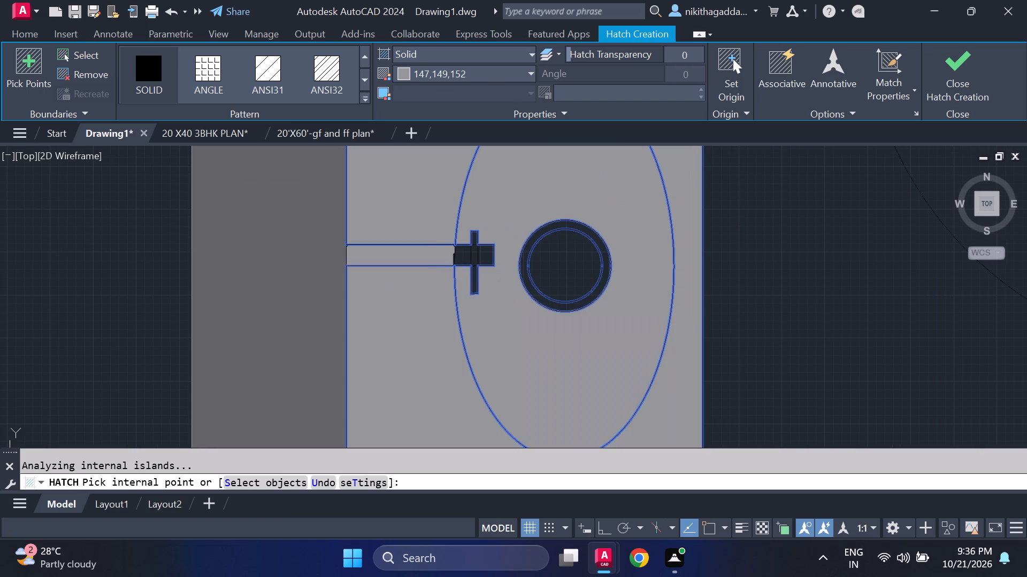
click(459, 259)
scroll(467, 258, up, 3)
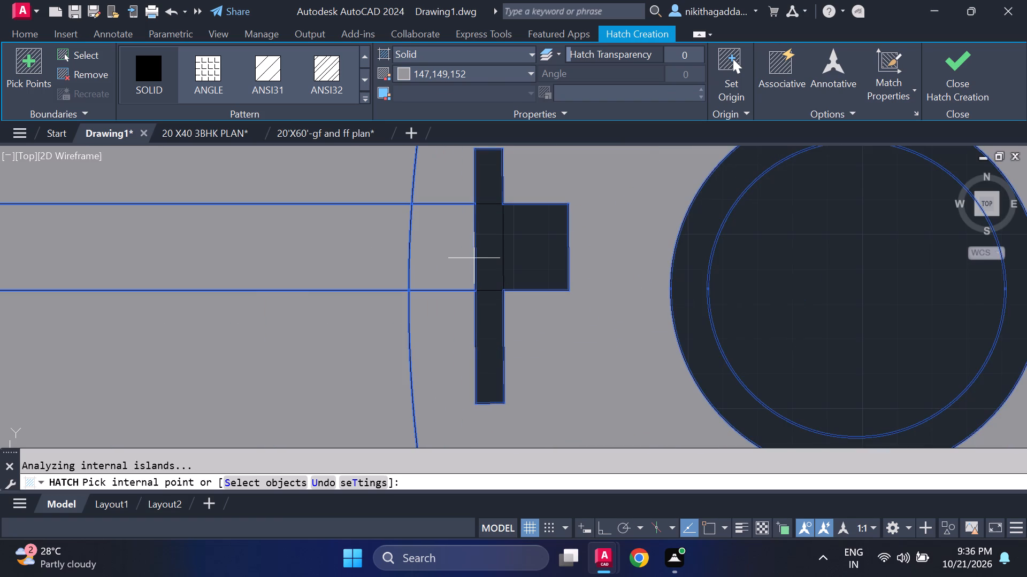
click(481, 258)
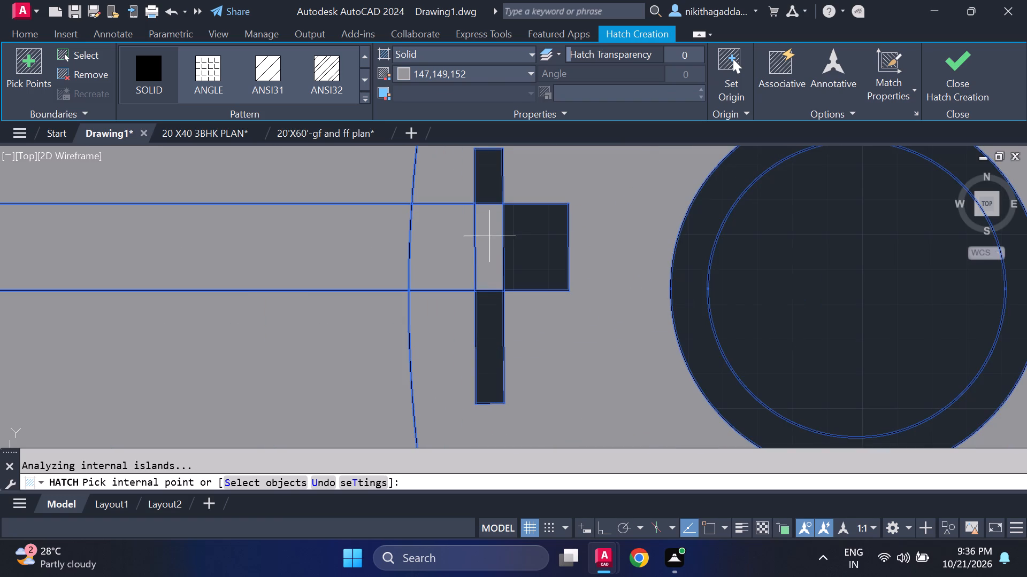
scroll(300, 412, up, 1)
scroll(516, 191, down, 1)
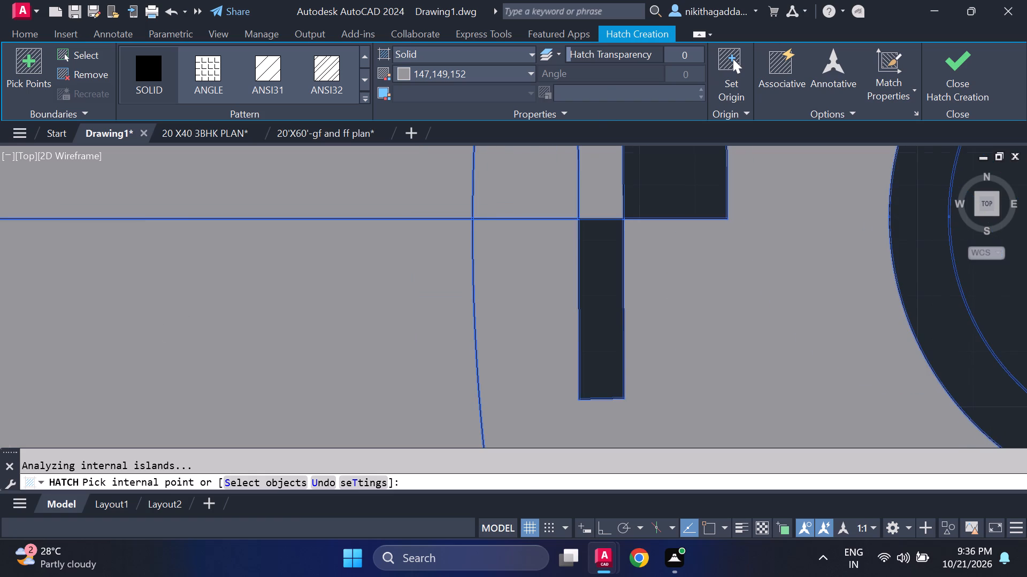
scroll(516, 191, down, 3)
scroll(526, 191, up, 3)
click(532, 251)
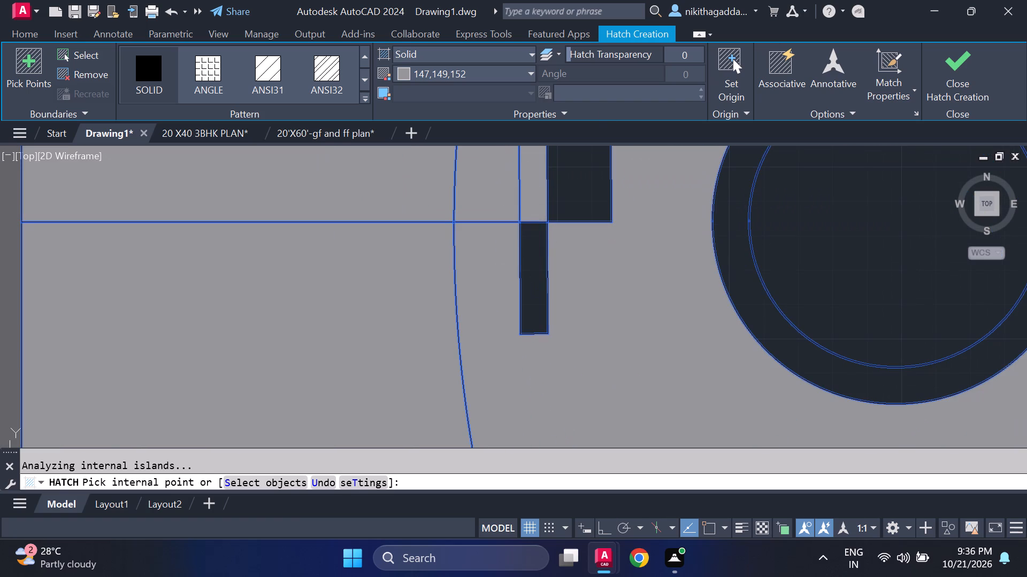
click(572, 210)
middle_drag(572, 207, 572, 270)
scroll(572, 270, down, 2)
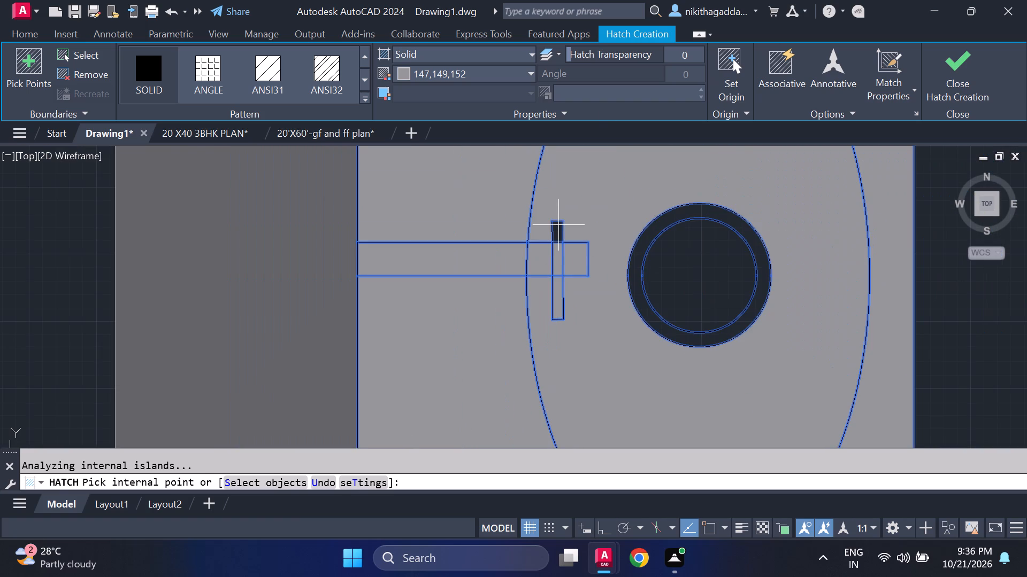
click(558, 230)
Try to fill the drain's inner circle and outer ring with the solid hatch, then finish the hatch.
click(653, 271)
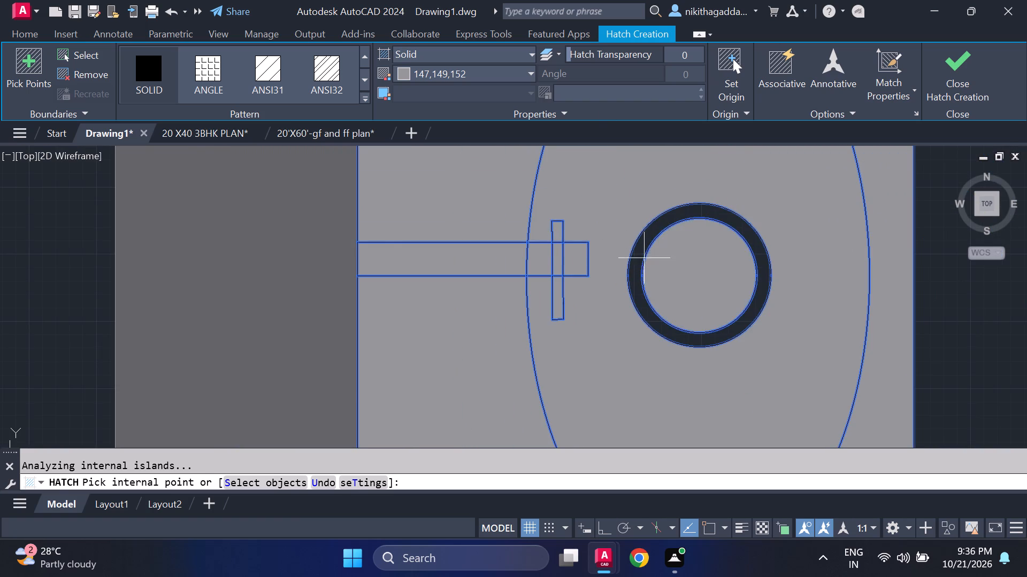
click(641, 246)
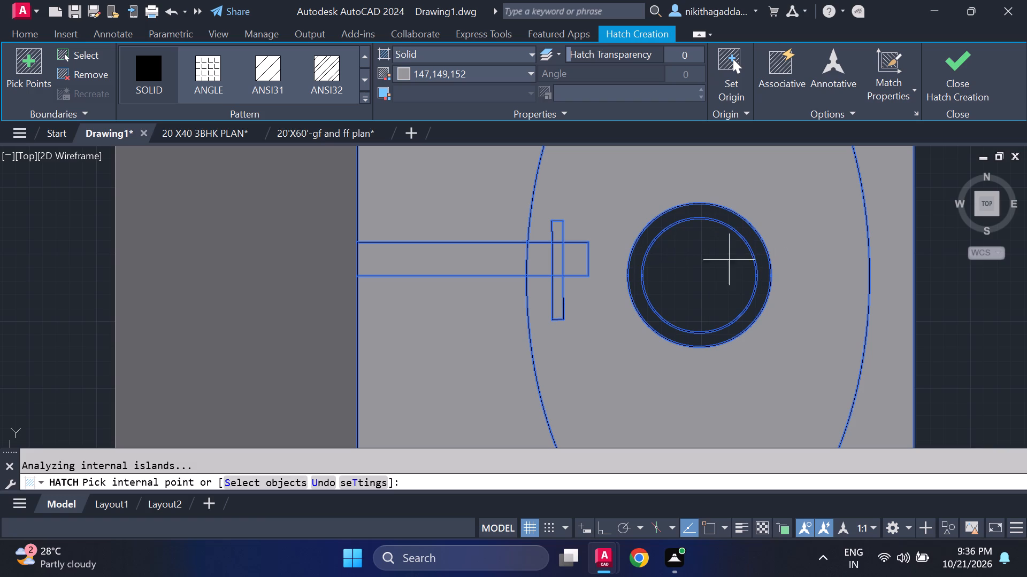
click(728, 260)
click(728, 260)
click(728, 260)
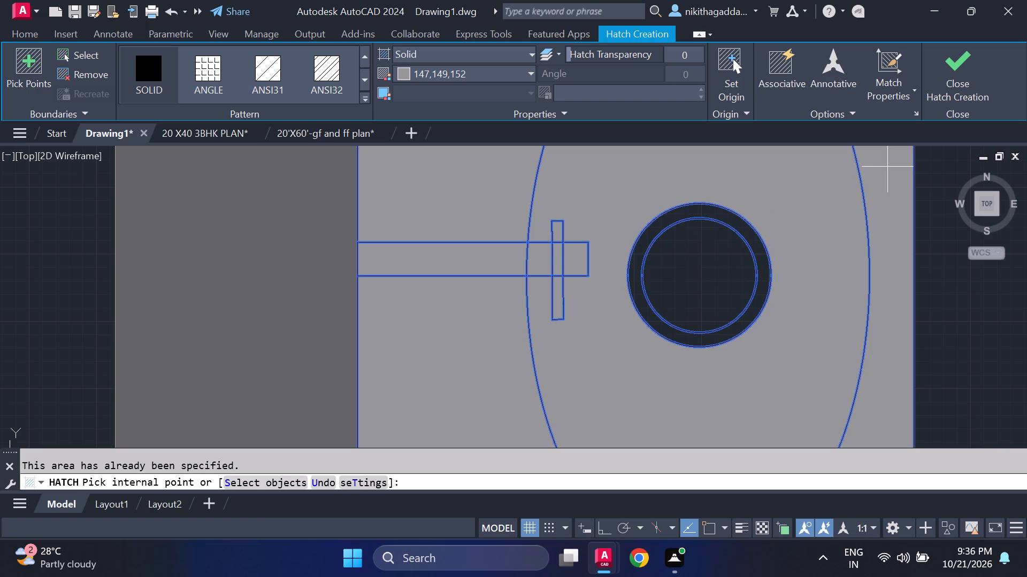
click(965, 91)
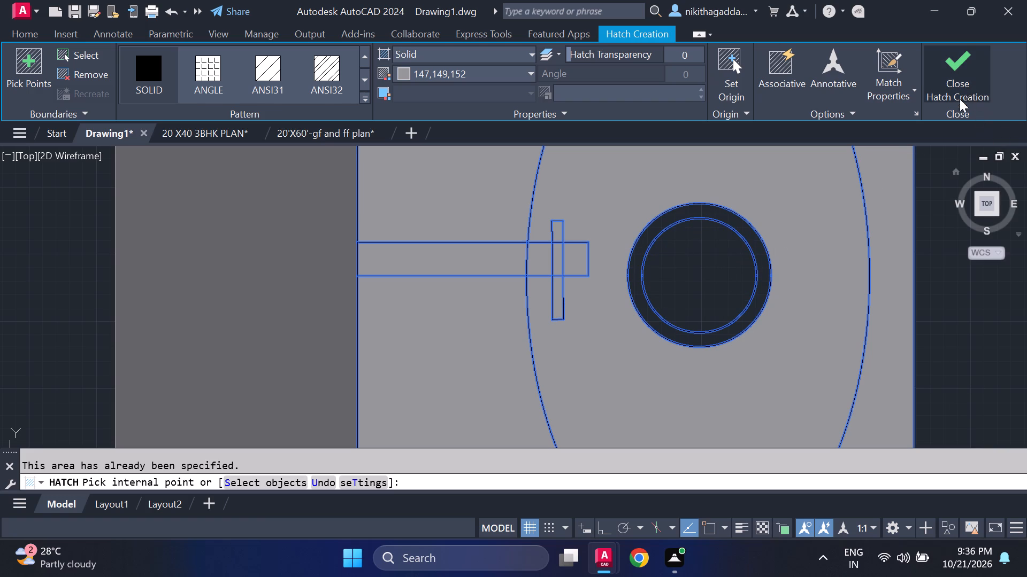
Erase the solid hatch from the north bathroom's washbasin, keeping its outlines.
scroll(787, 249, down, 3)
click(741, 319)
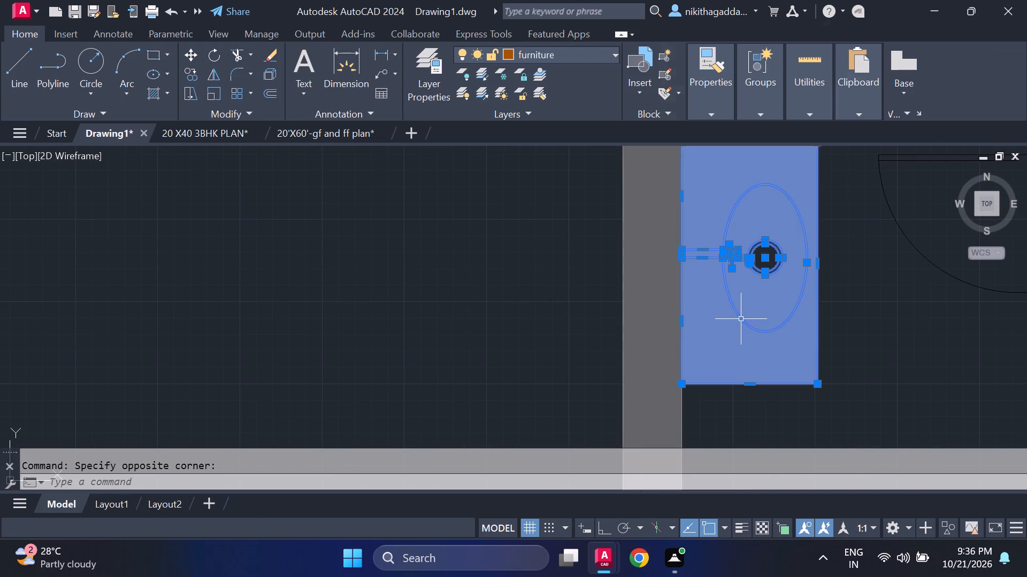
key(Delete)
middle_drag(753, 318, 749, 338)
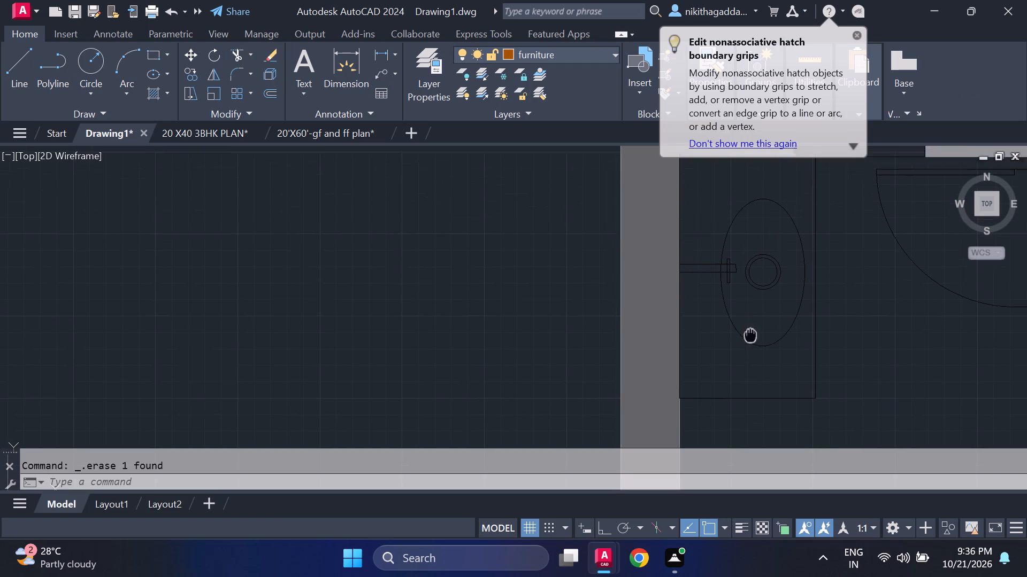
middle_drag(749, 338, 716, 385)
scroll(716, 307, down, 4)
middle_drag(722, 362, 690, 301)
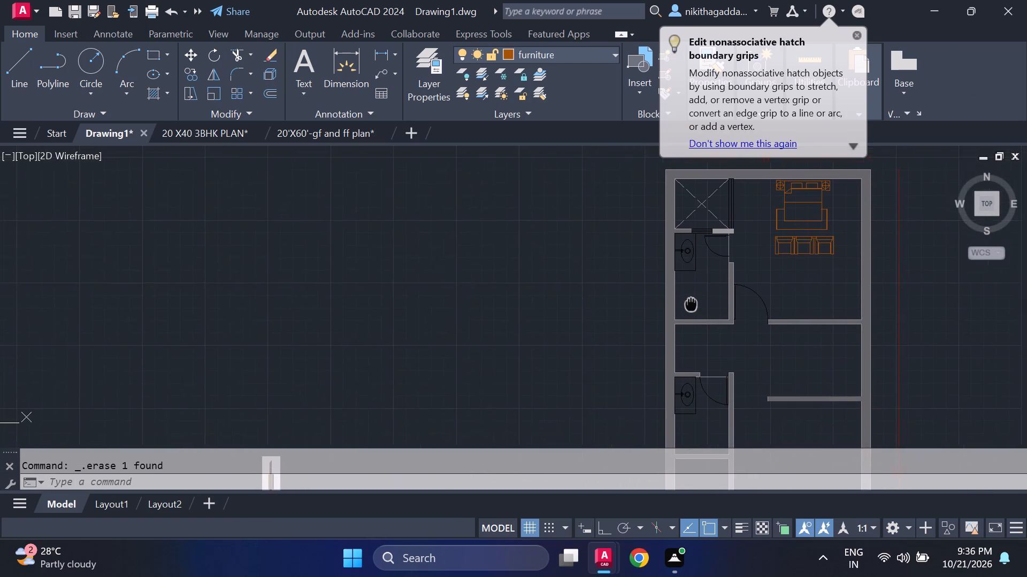
Look over the two bathrooms and the rooms south of them in the floor plan.
middle_drag(690, 301, 661, 276)
middle_drag(686, 341, 660, 305)
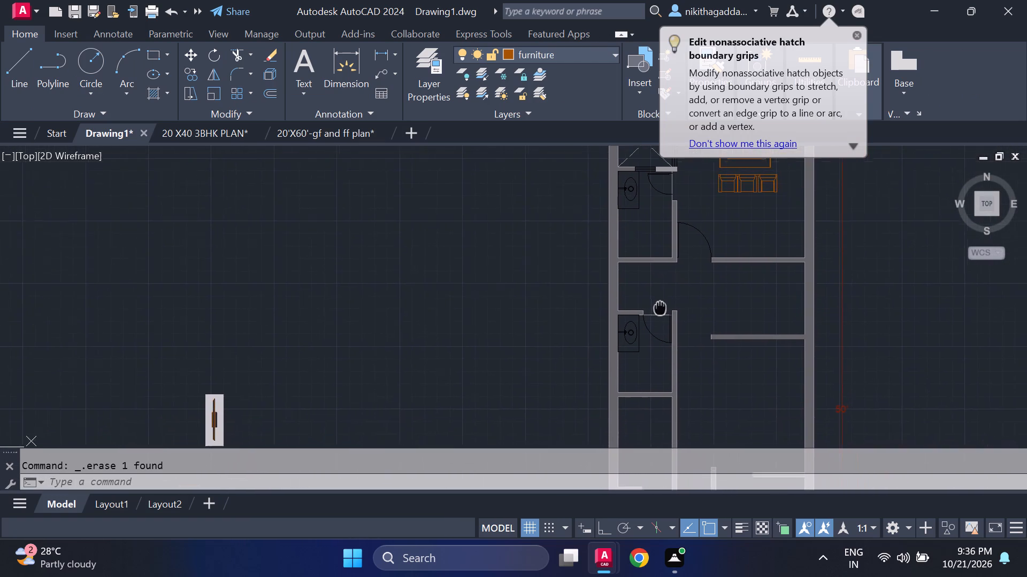
middle_drag(660, 305, 634, 287)
scroll(616, 310, up, 3)
middle_drag(607, 329, 609, 283)
scroll(609, 283, down, 3)
middle_drag(623, 329, 652, 295)
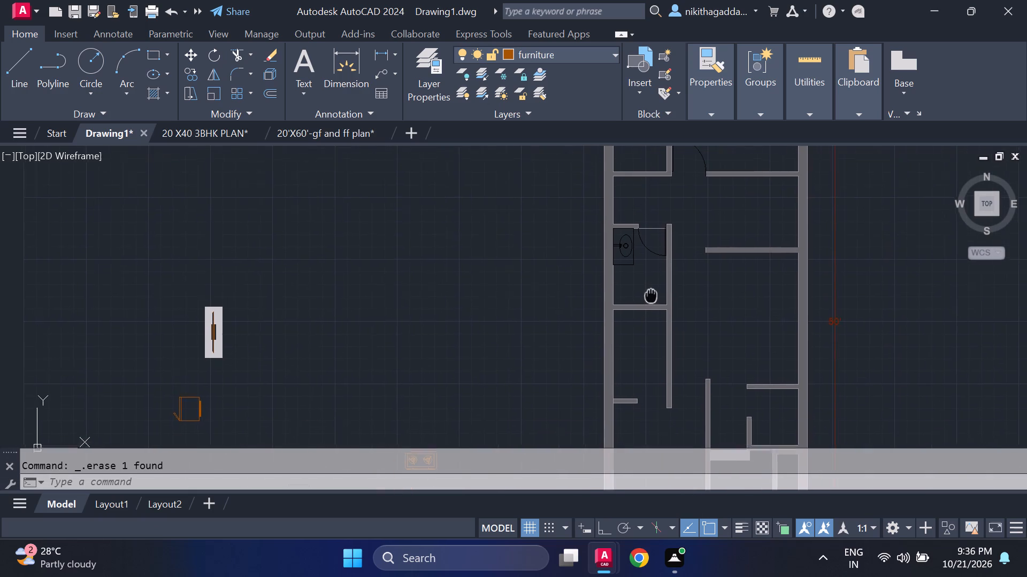
middle_drag(652, 295, 653, 293)
middle_drag(545, 315, 543, 301)
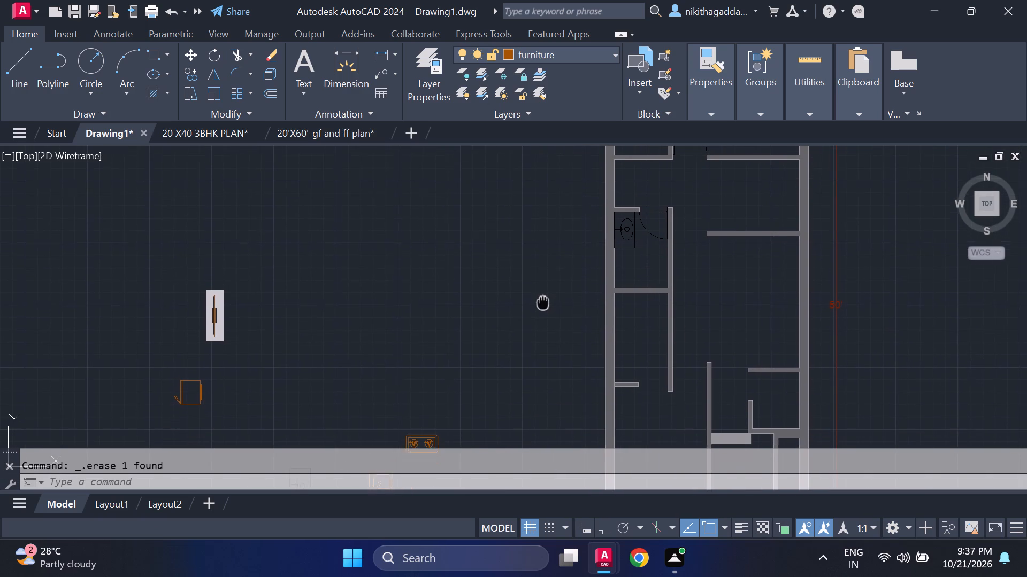
middle_drag(543, 301, 578, 347)
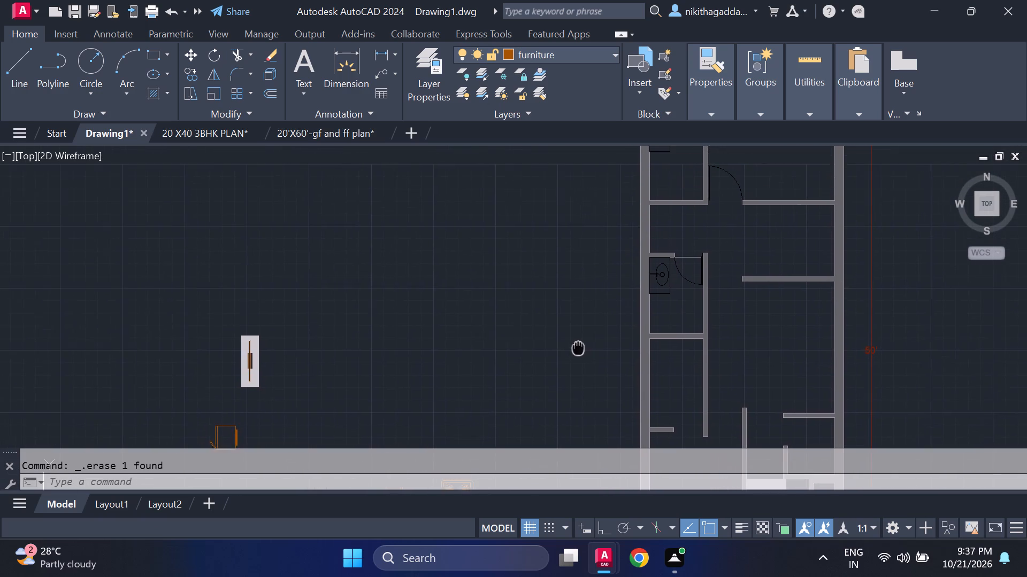
middle_drag(578, 347, 579, 369)
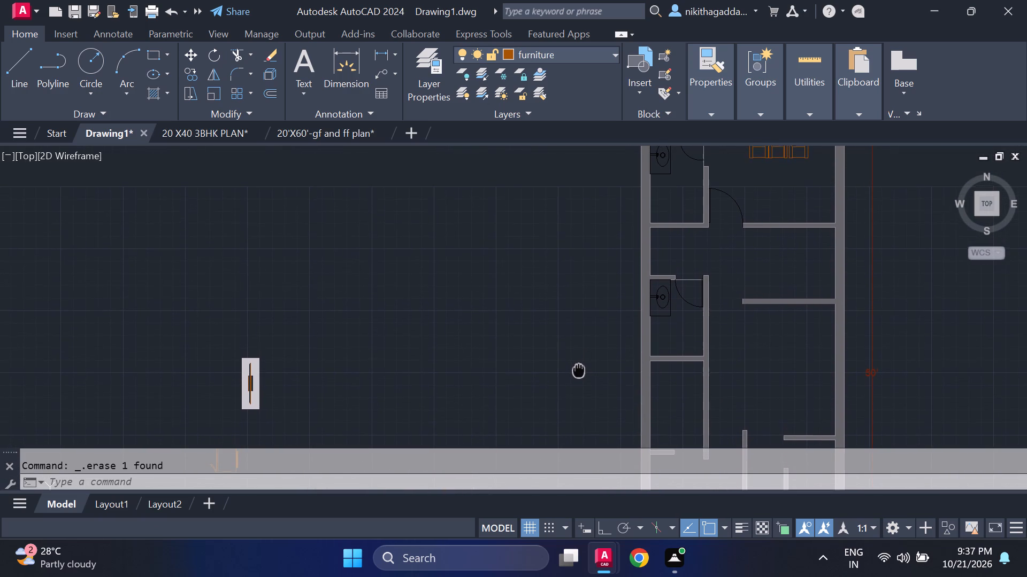
middle_drag(579, 369, 574, 388)
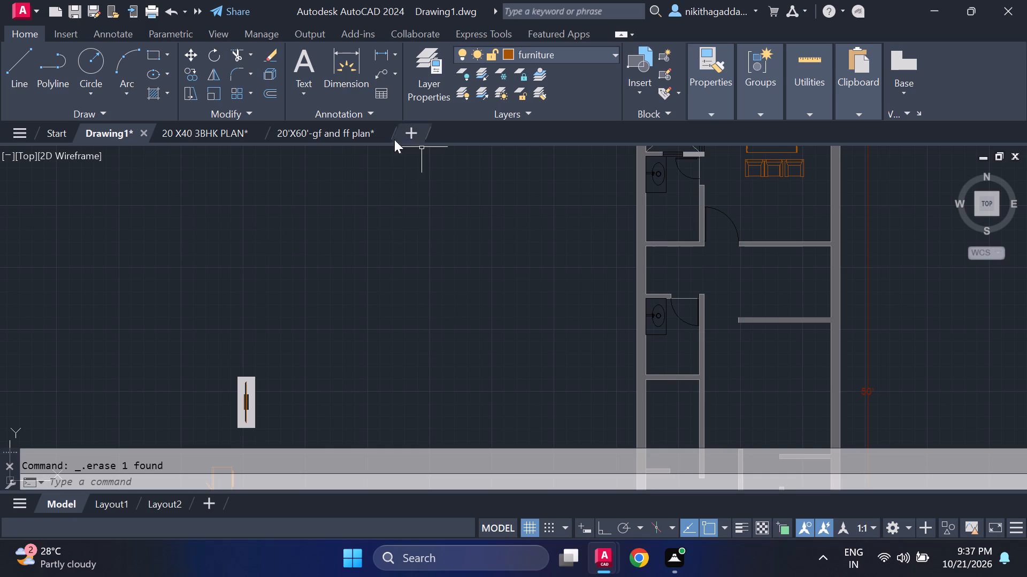
Copy the toilet from the north bathroom of the 20'X60'-gf and ff plan into Drawing1, west of the floor plan.
click(354, 131)
scroll(393, 205, down, 1)
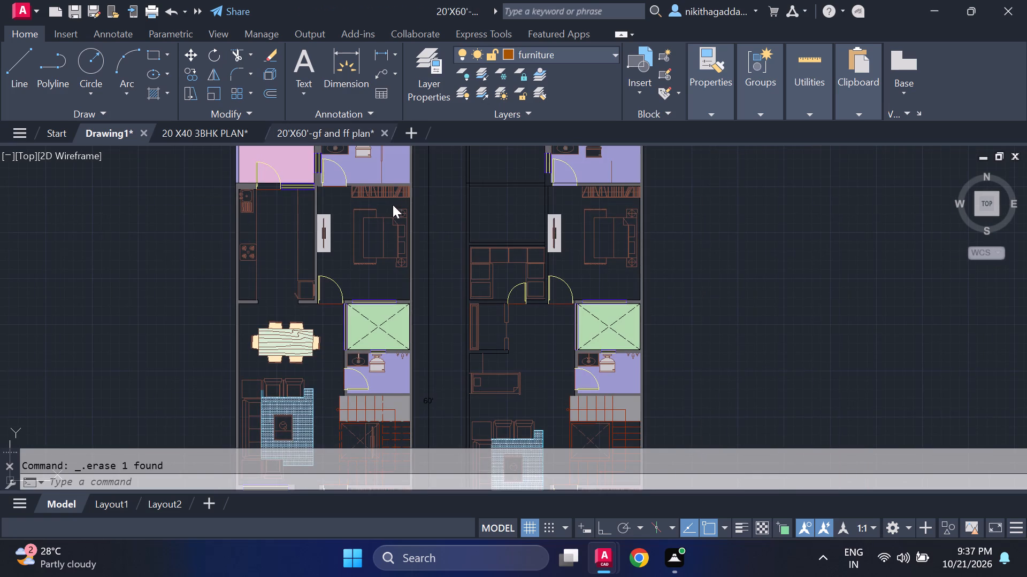
scroll(393, 205, down, 3)
scroll(361, 308, up, 3)
scroll(351, 315, down, 5)
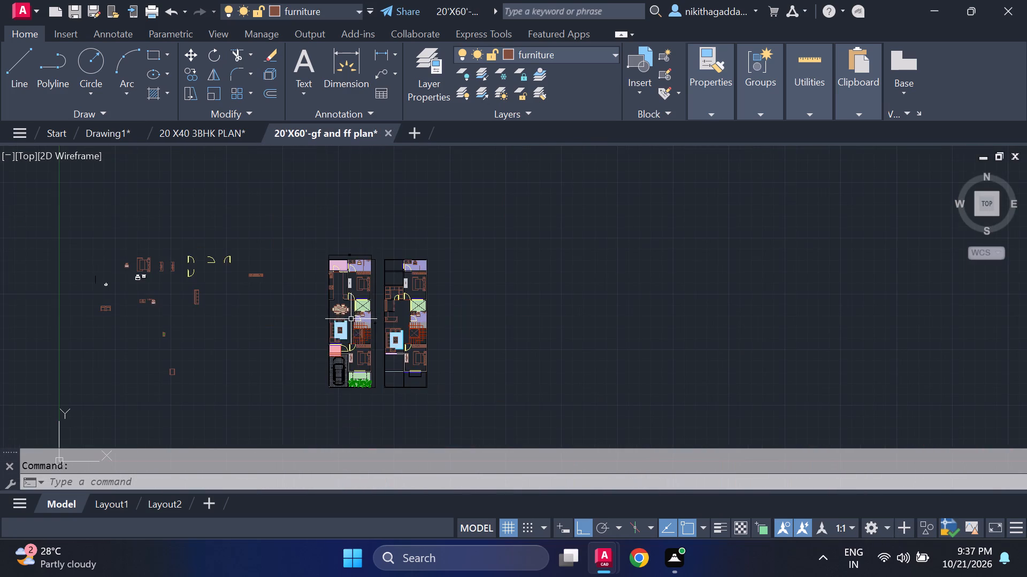
scroll(329, 347, up, 4)
middle_drag(383, 350, 421, 413)
scroll(421, 413, down, 3)
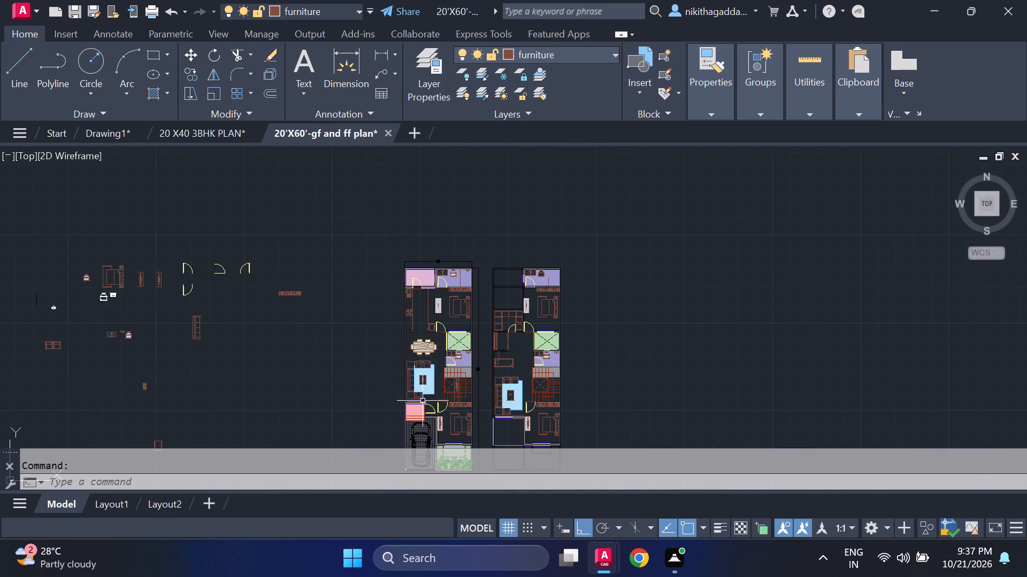
scroll(456, 245, up, 4)
middle_drag(464, 276, 478, 254)
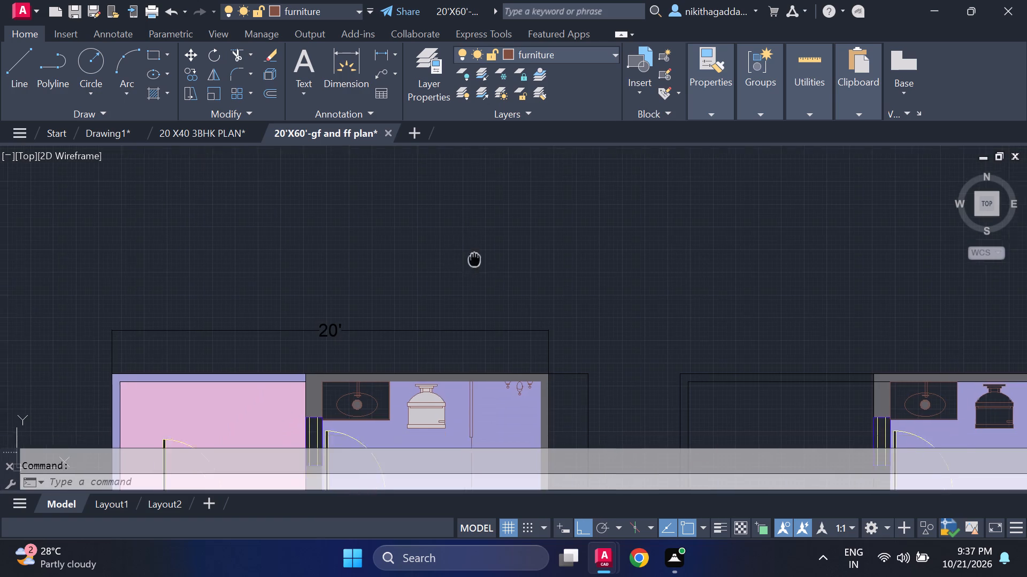
middle_drag(478, 254, 514, 191)
scroll(471, 342, up, 2)
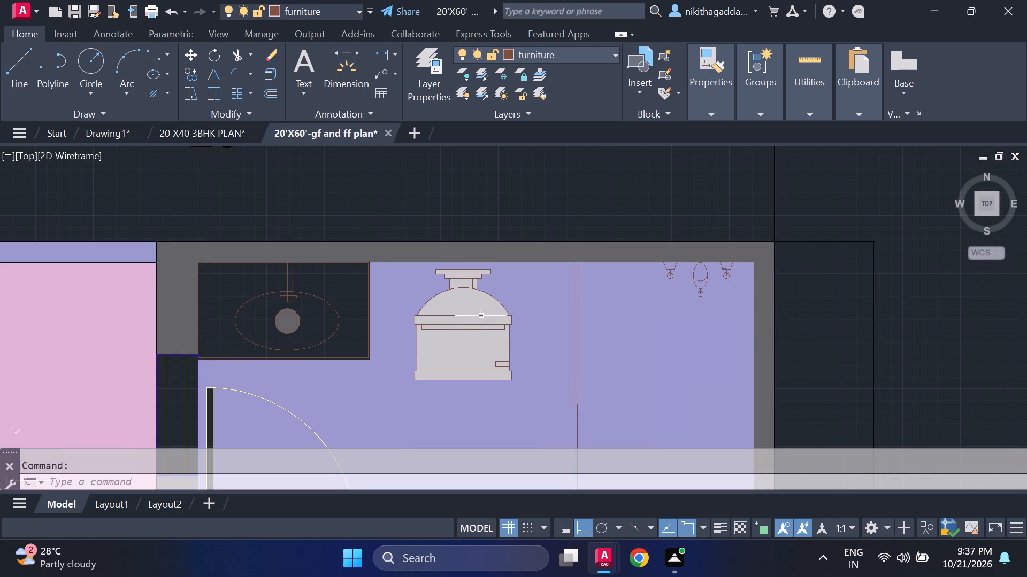
click(481, 316)
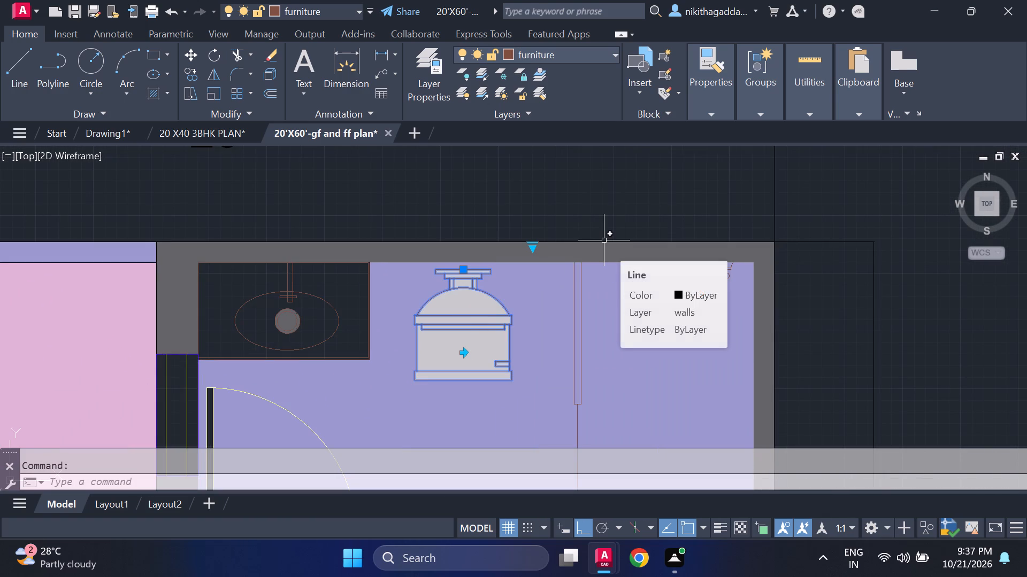
key(ctrl+c)
ctrl+drag(604, 240, 599, 238)
click(102, 126)
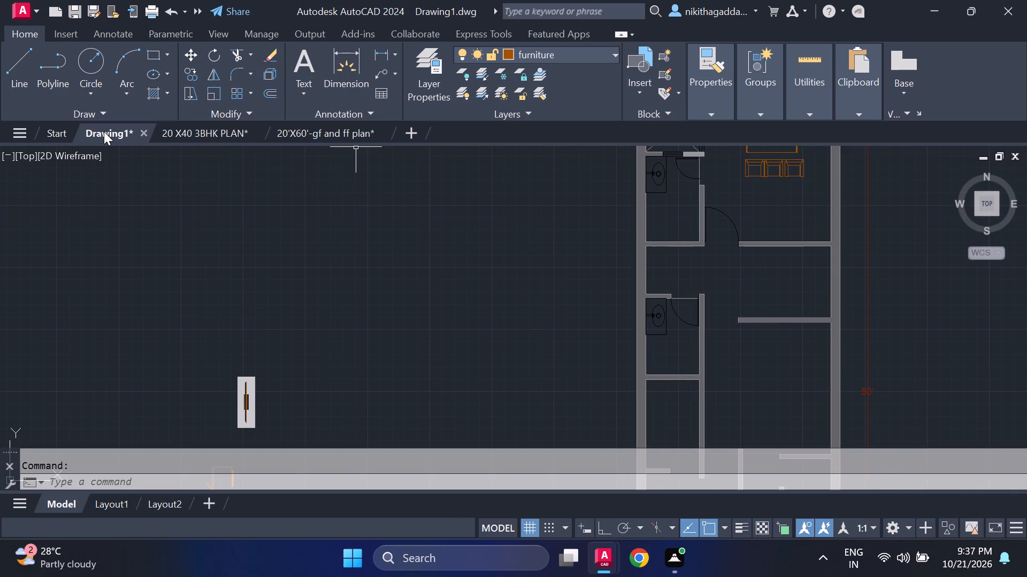
key(ctrl+v)
click(436, 315)
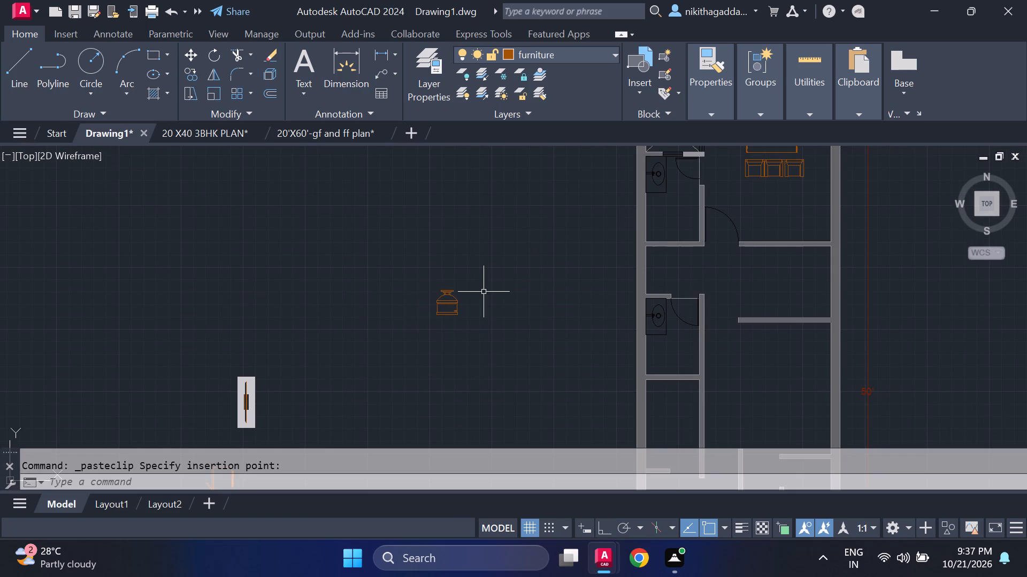
Assign the pasted toilet to the windows layer.
click(484, 290)
click(416, 337)
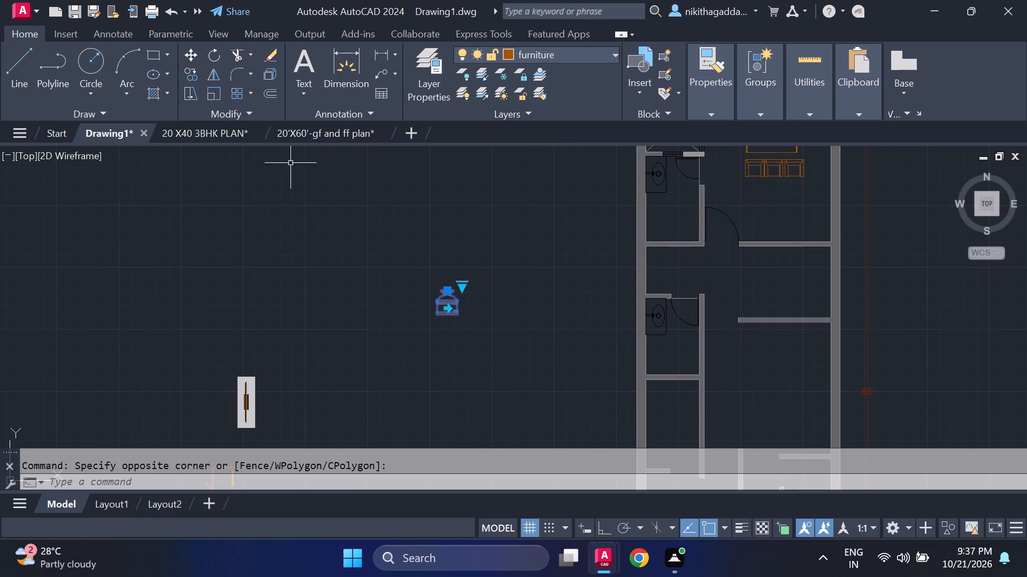
click(581, 60)
click(534, 208)
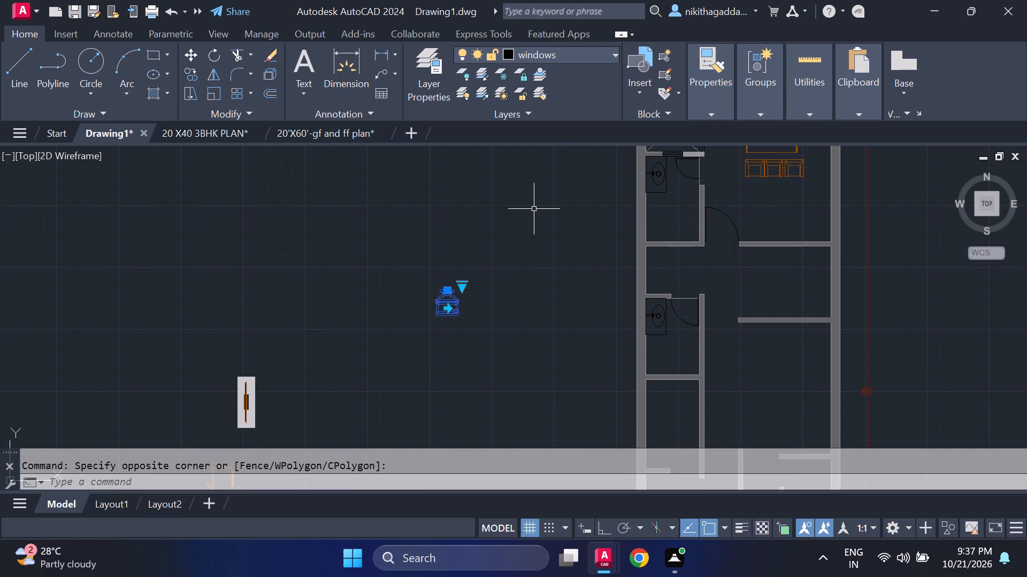
key(Escape)
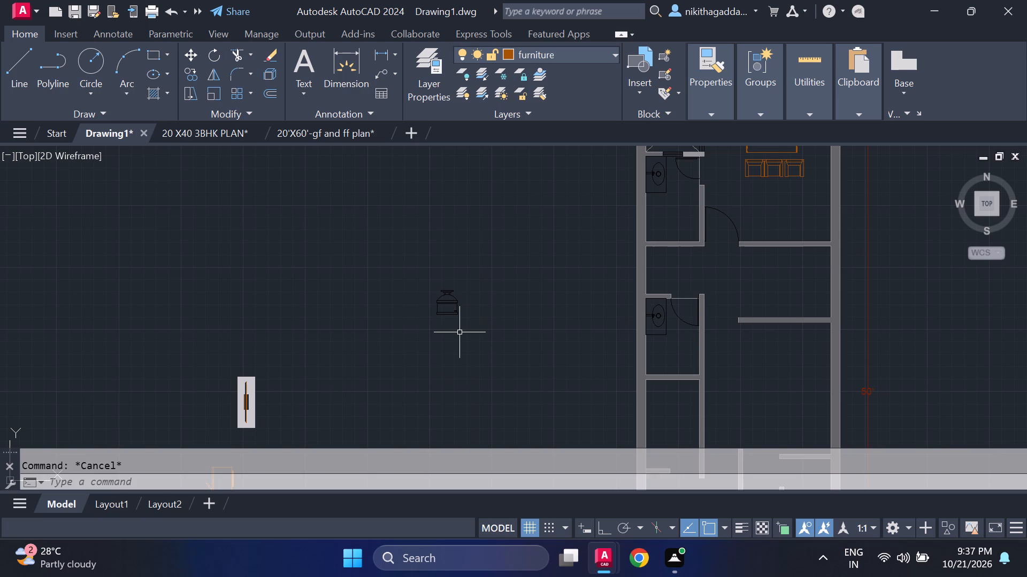
Rotate the pasted toilet 90 degrees counterclockwise so its tank faces west.
drag(476, 268, 476, 286)
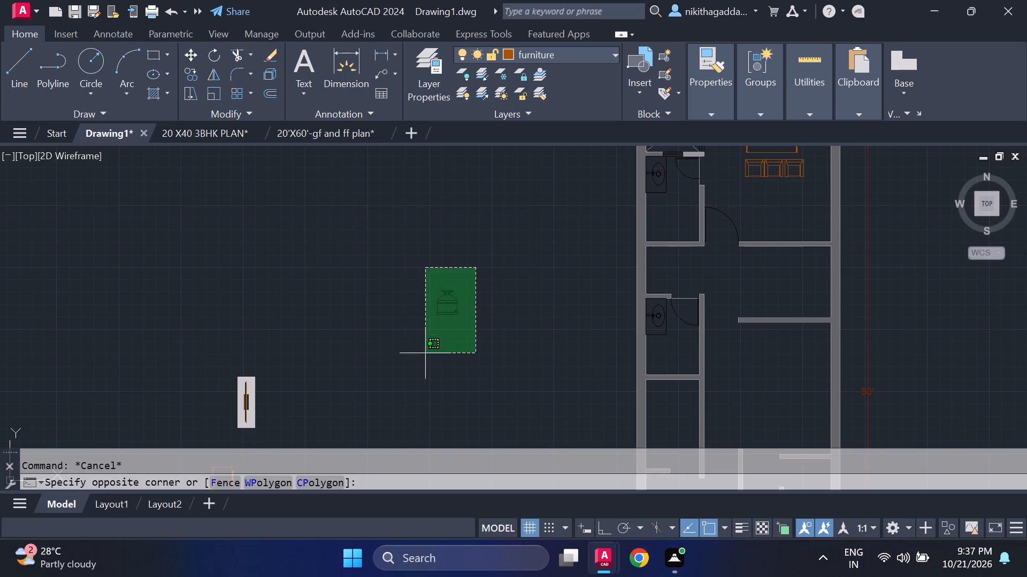
click(425, 353)
text(ro)
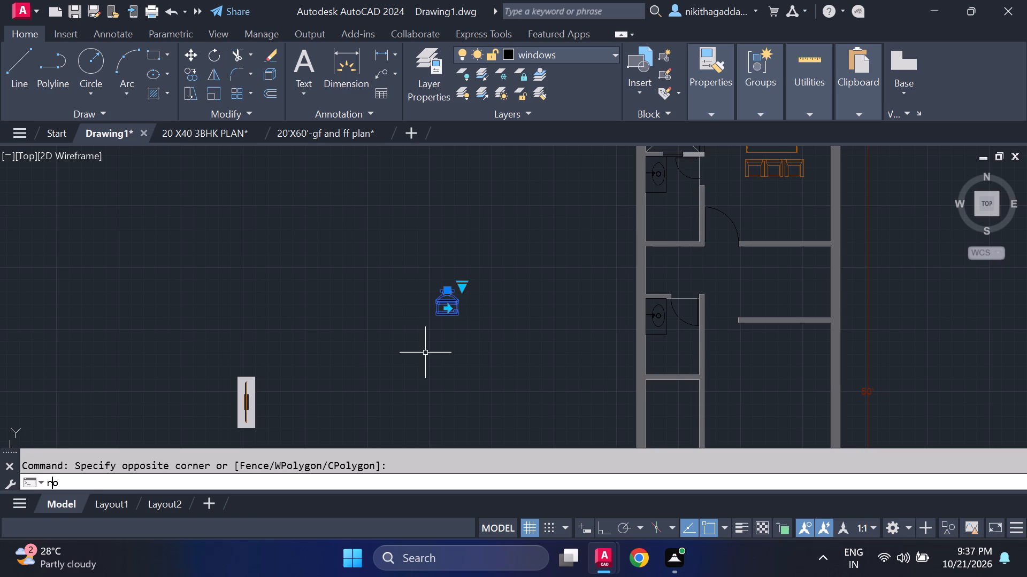
key(Return)
click(455, 313)
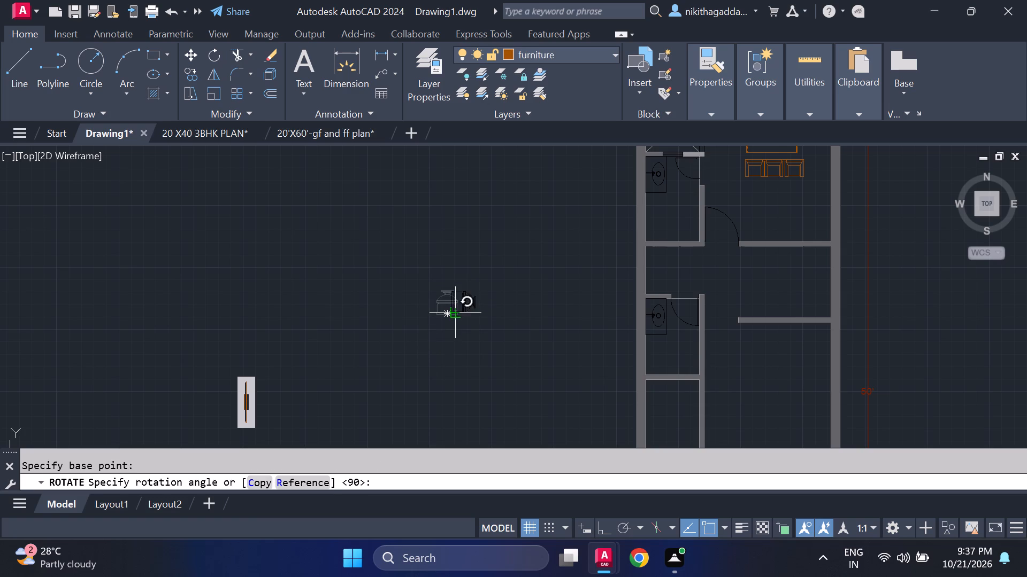
click(453, 241)
Copy the rotated toilet into the north bathroom, below the washbasin with its tank toward the west wall.
click(472, 309)
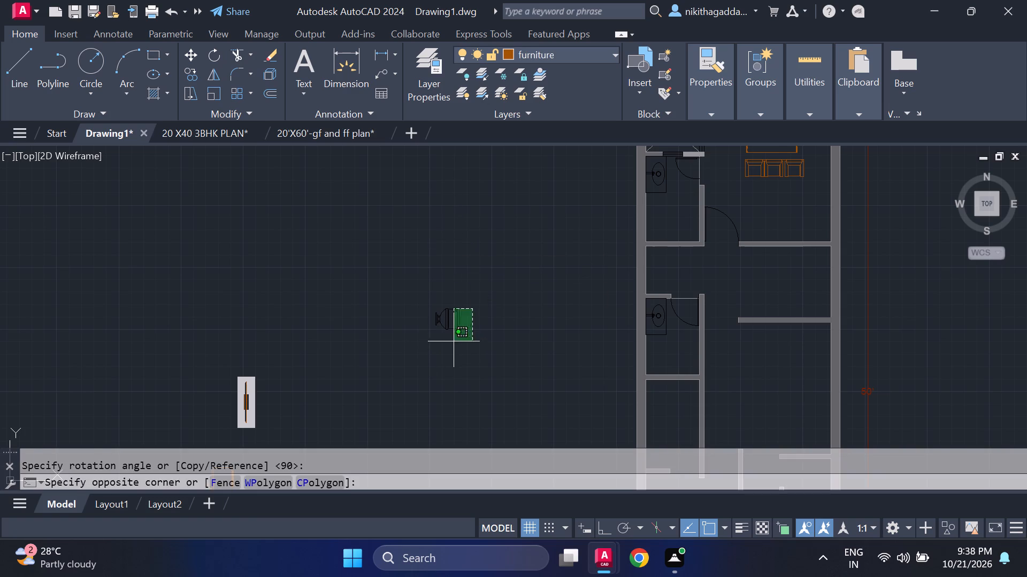
click(453, 346)
text(co)
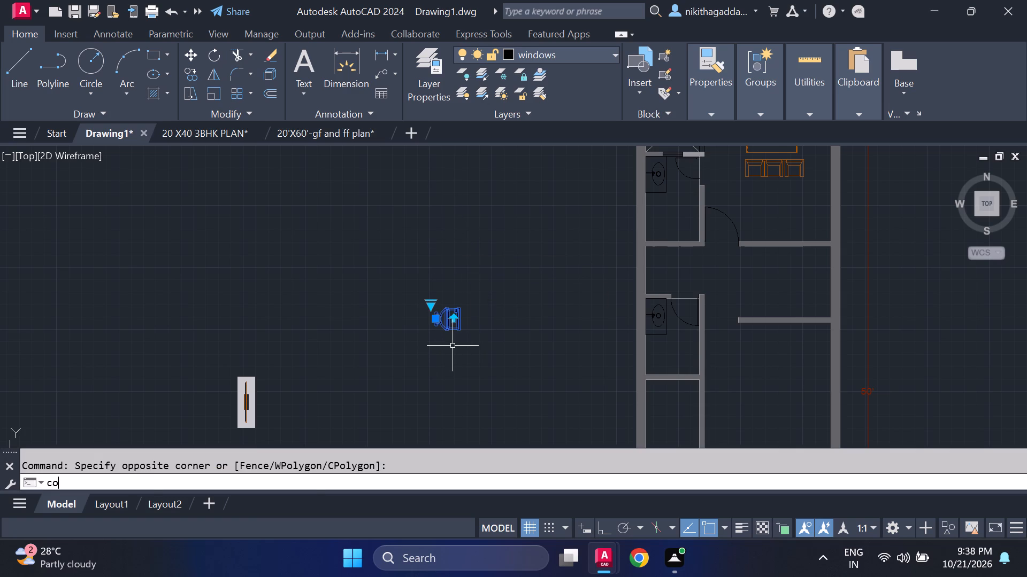
key(Return)
click(462, 305)
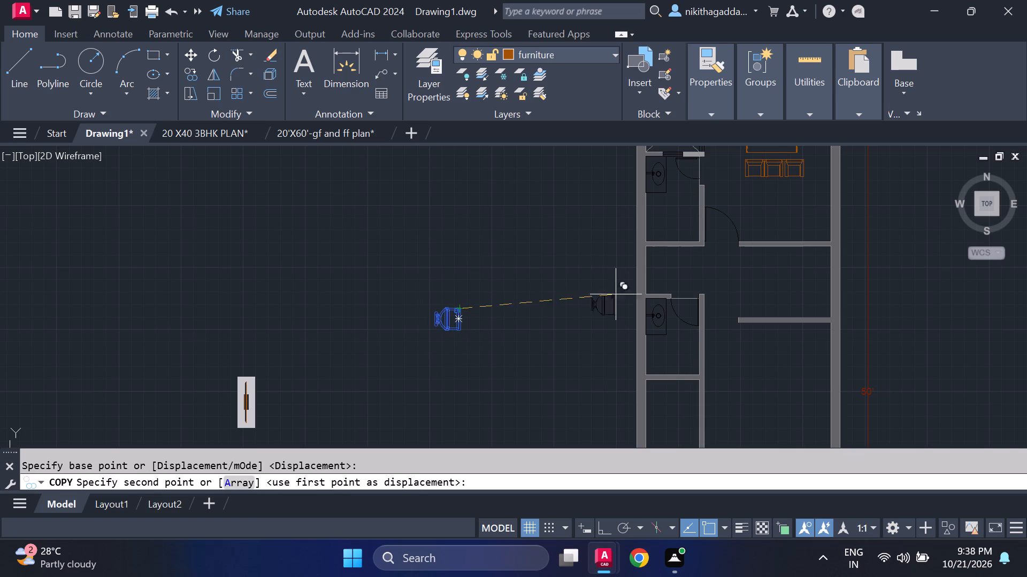
middle_drag(658, 274, 633, 373)
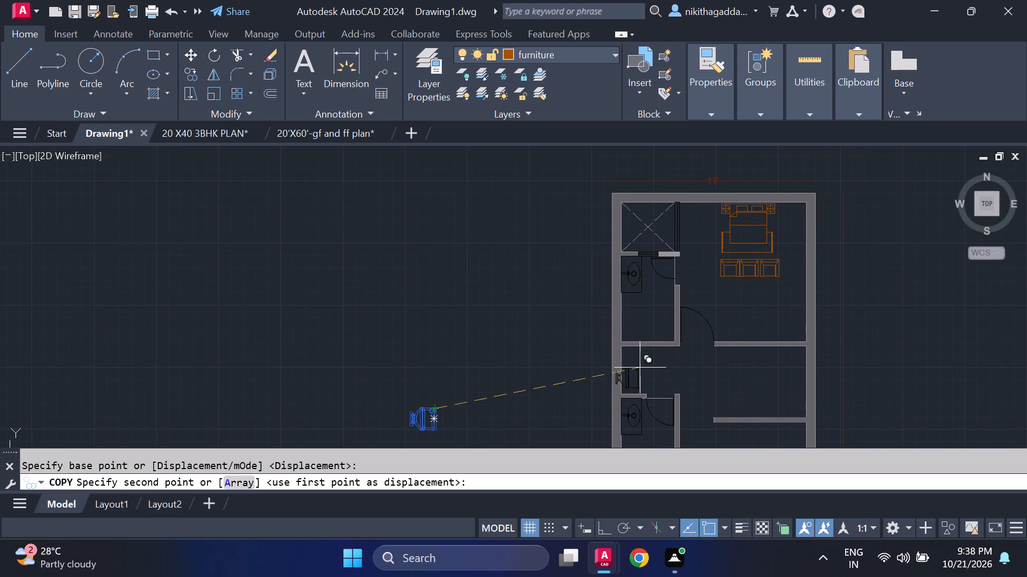
scroll(649, 324, up, 3)
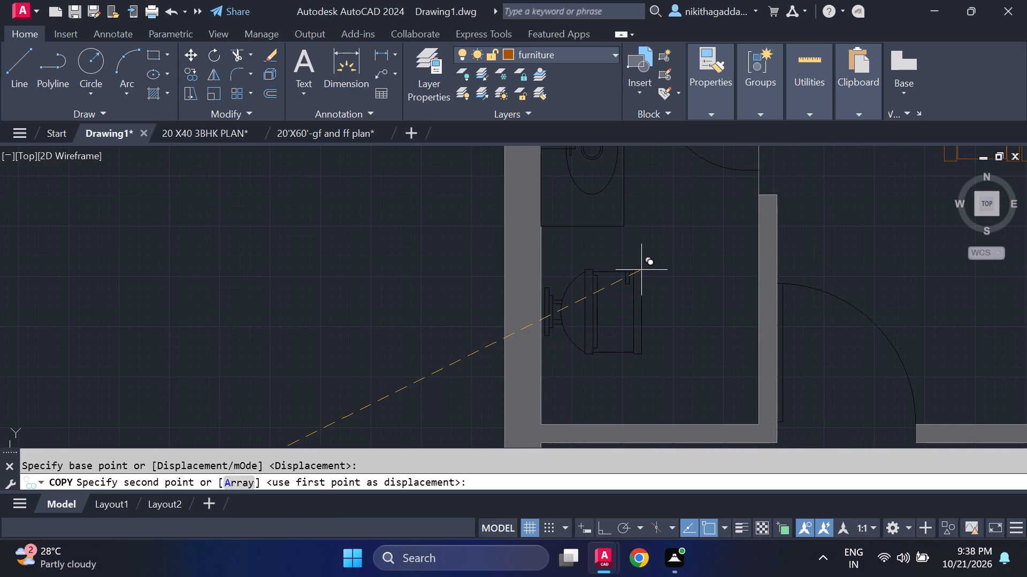
click(642, 267)
Place a second copy of the toilet in the south bathroom, below its washbasin, and finish copying.
scroll(645, 269, down, 3)
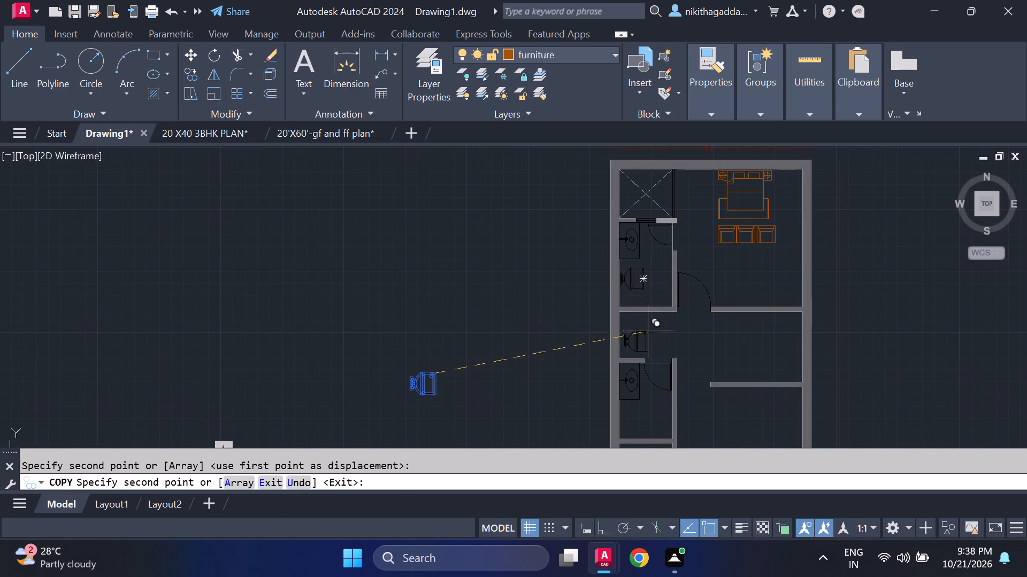
middle_drag(652, 343, 641, 284)
scroll(627, 345, up, 2)
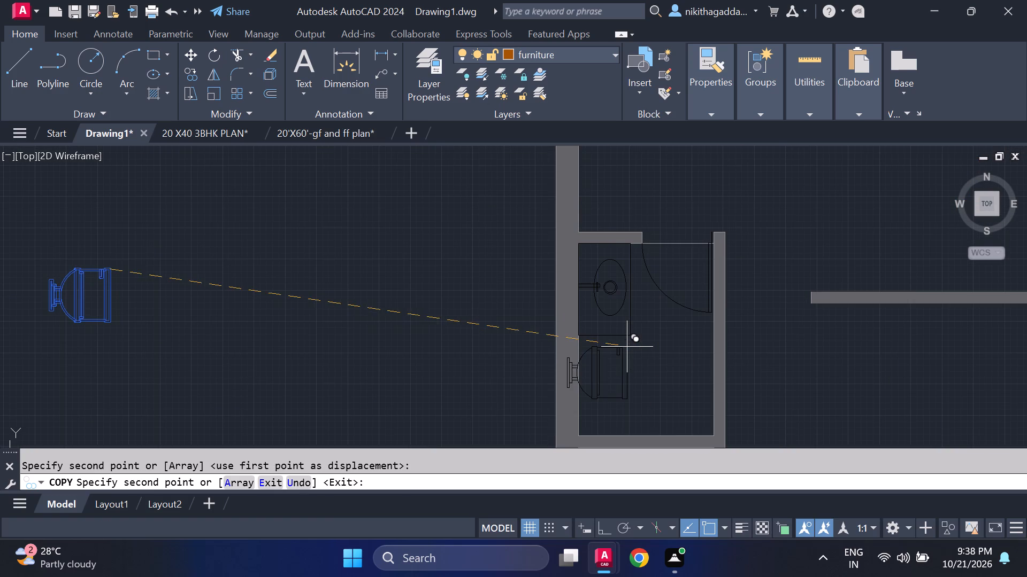
middle_drag(650, 350, 662, 301)
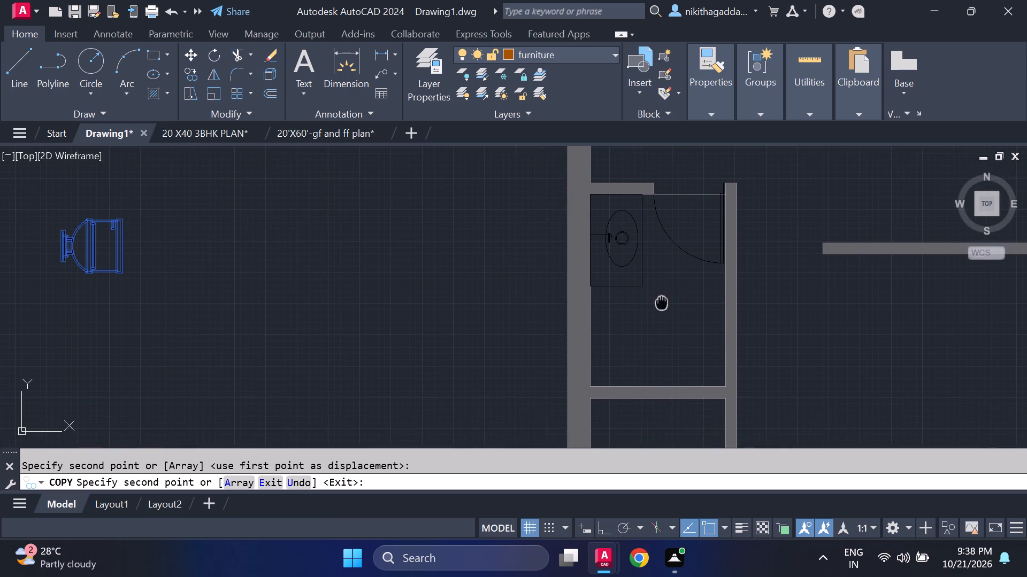
middle_drag(662, 301, 662, 299)
scroll(656, 311, up, 2)
middle_drag(654, 315, 664, 227)
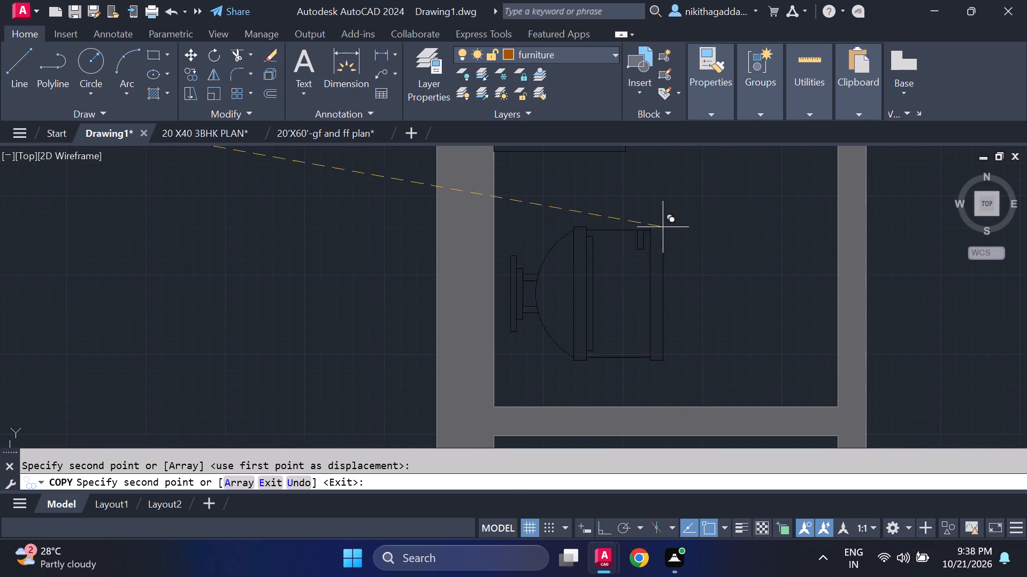
click(651, 246)
scroll(689, 215, down, 4)
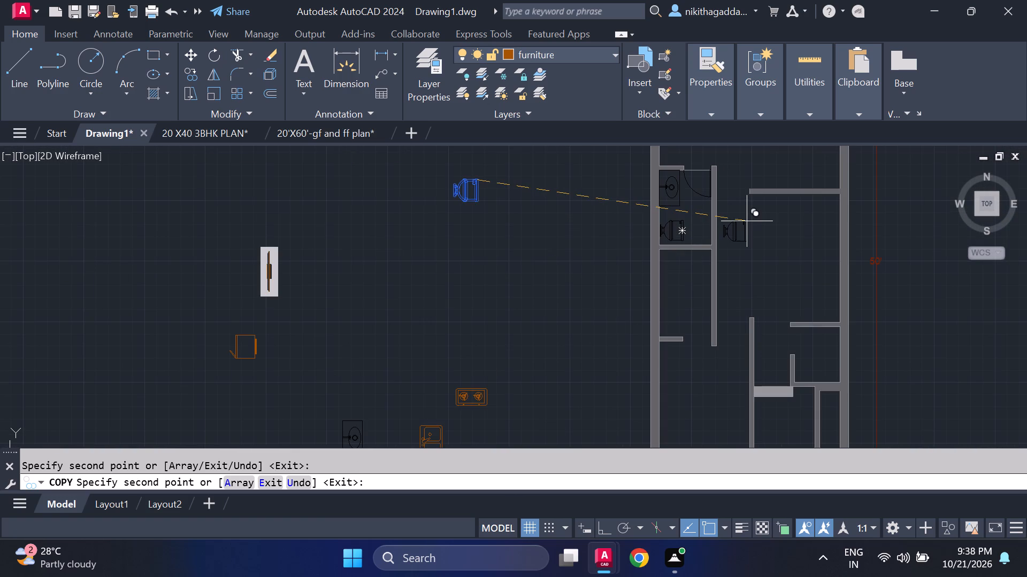
key(Escape)
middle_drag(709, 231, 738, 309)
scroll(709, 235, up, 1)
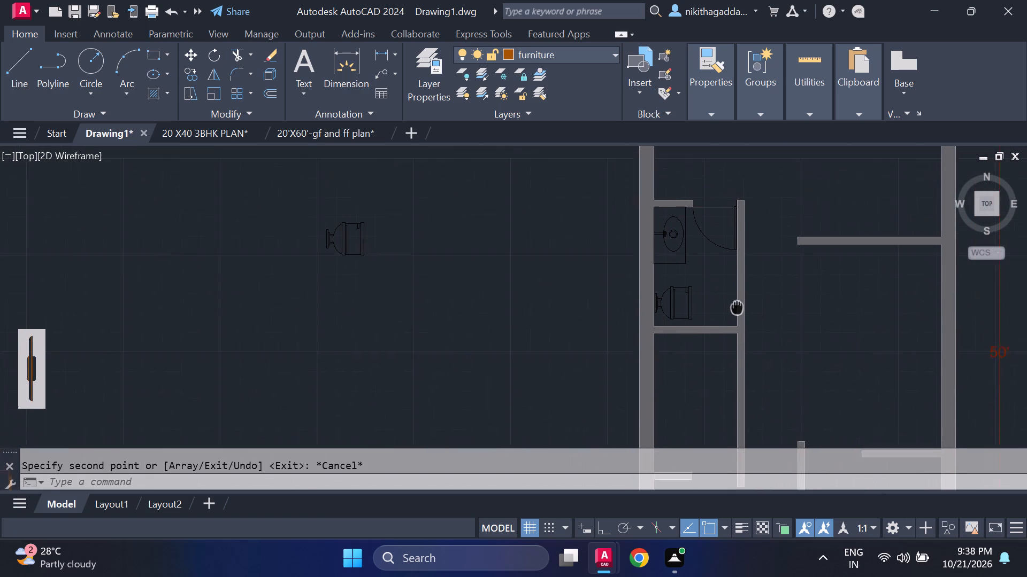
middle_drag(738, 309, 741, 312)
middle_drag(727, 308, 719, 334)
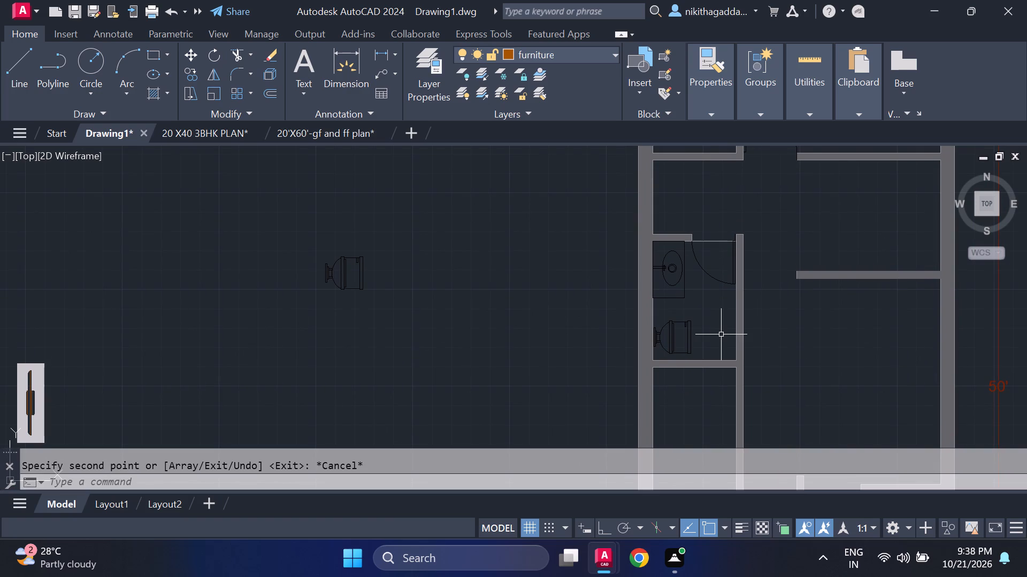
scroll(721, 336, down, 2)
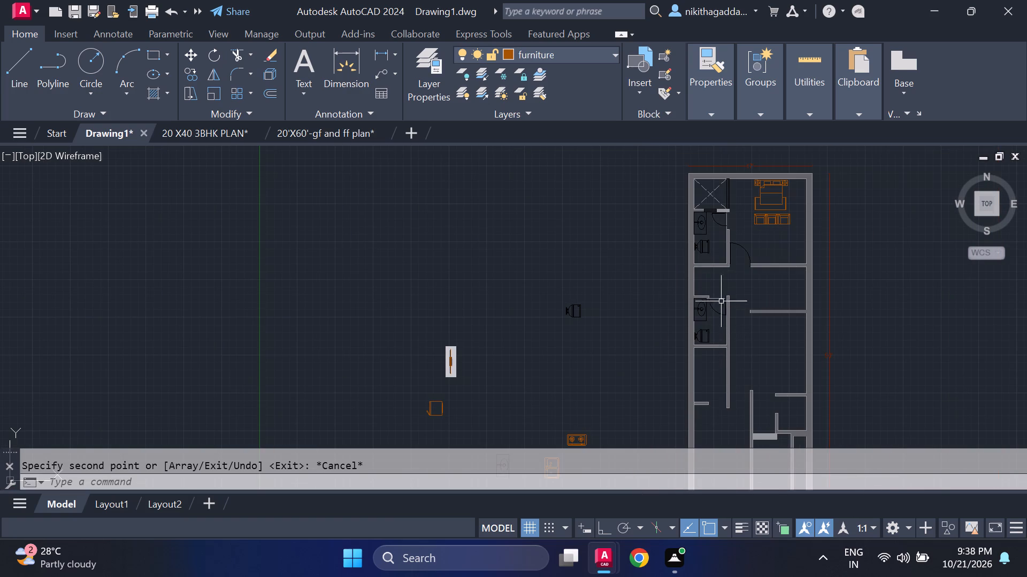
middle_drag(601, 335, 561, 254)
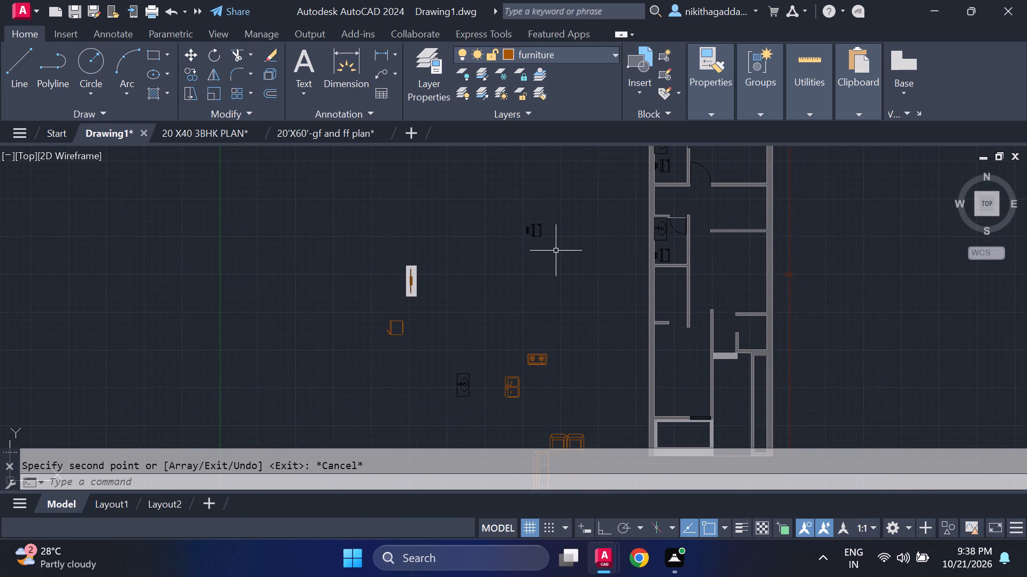
Make walls the current layer.
scroll(655, 302, up, 3)
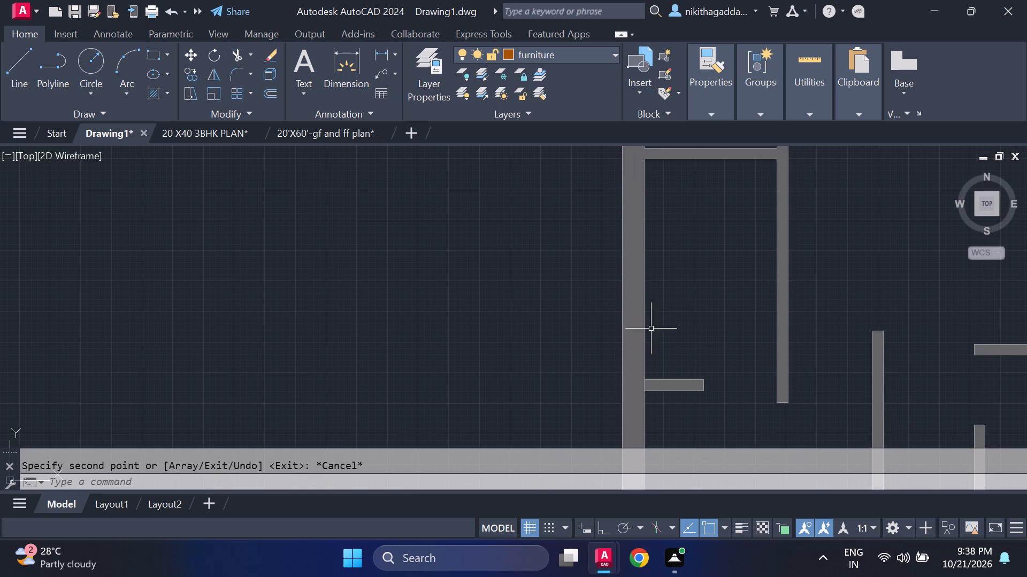
scroll(640, 356, down, 3)
middle_drag(670, 266, 676, 363)
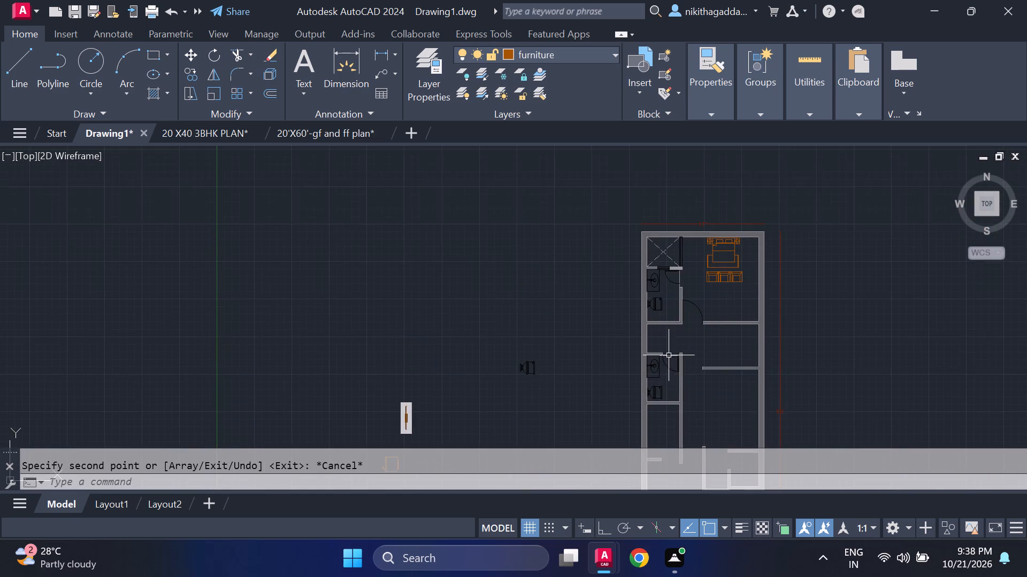
scroll(668, 354, up, 2)
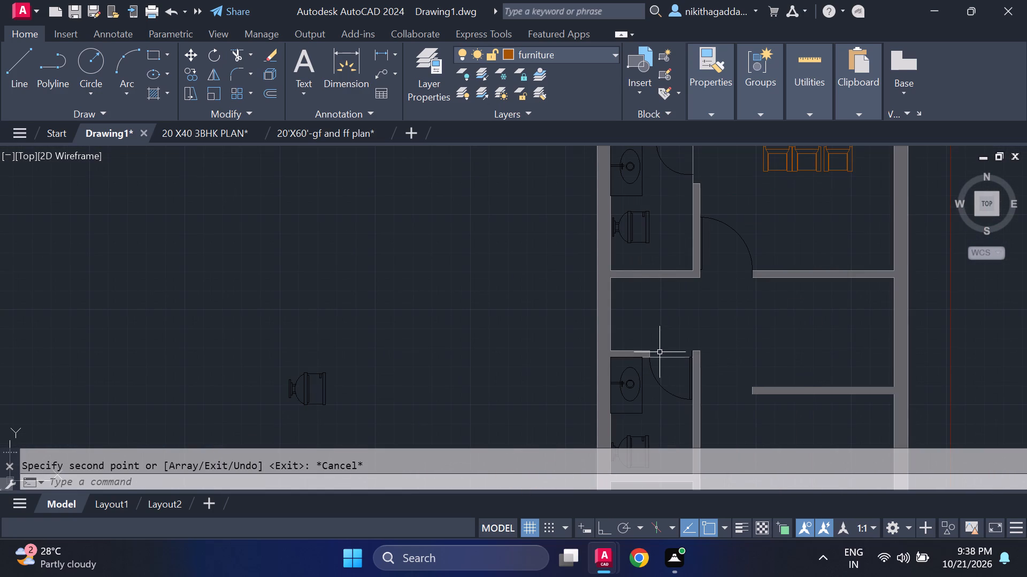
click(588, 56)
click(543, 197)
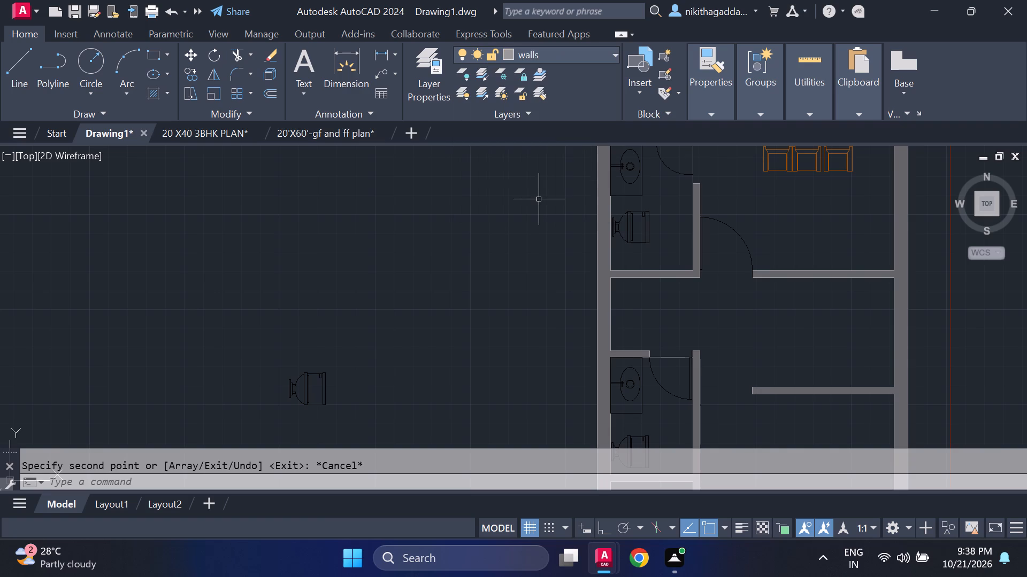
Draw a vertical line across the recess between the two bathrooms, from the north bathroom's south wall down to the south bathroom's north wall.
scroll(534, 248, up, 1)
middle_drag(534, 267, 510, 263)
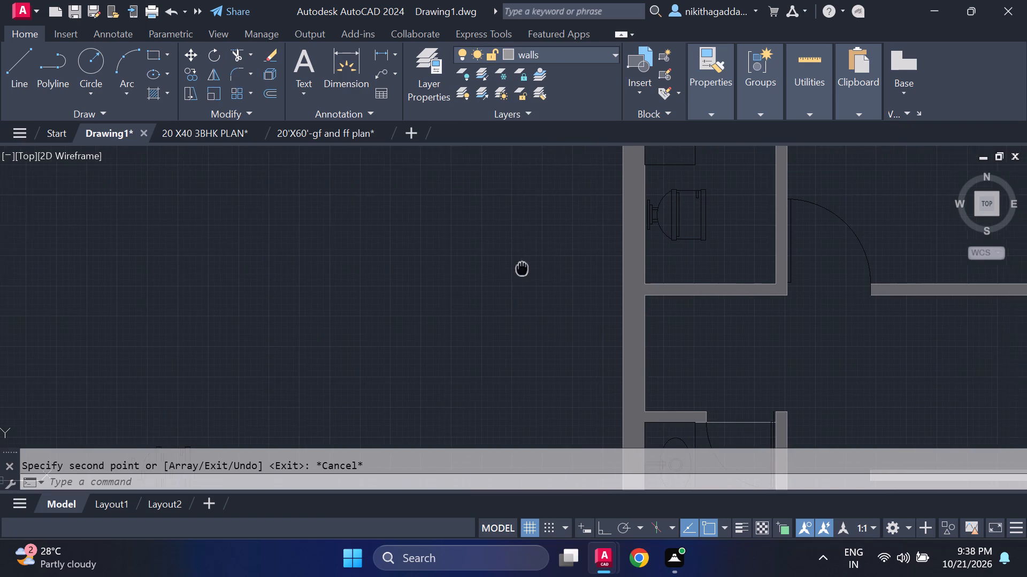
middle_drag(510, 263, 325, 220)
key(Escape)
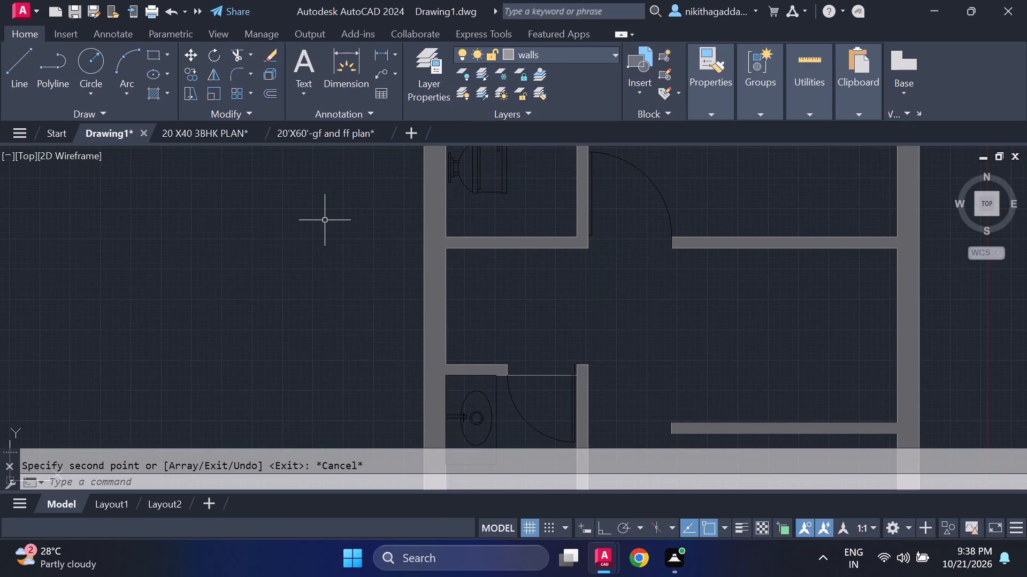
key(l)
key(Return)
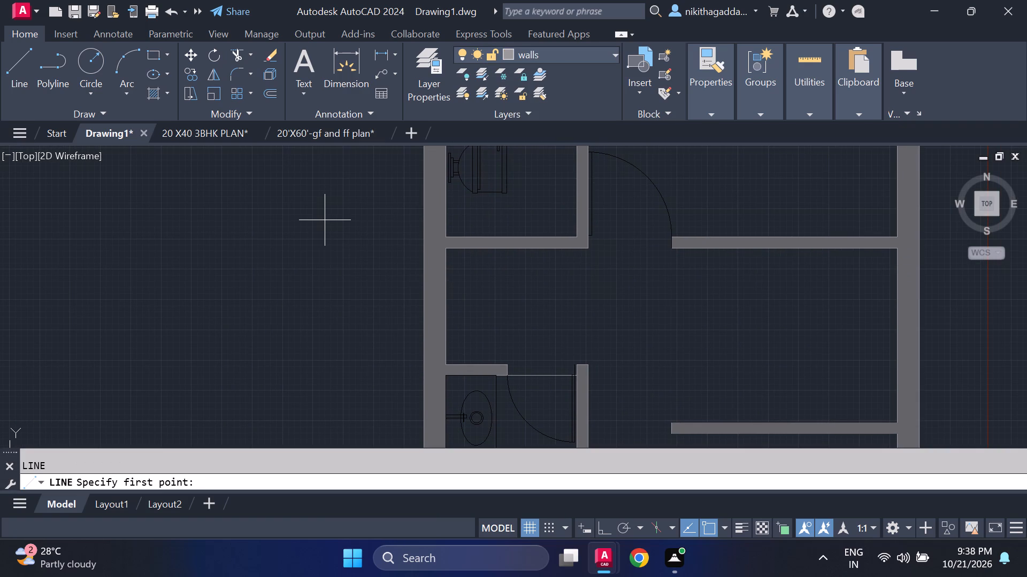
click(501, 252)
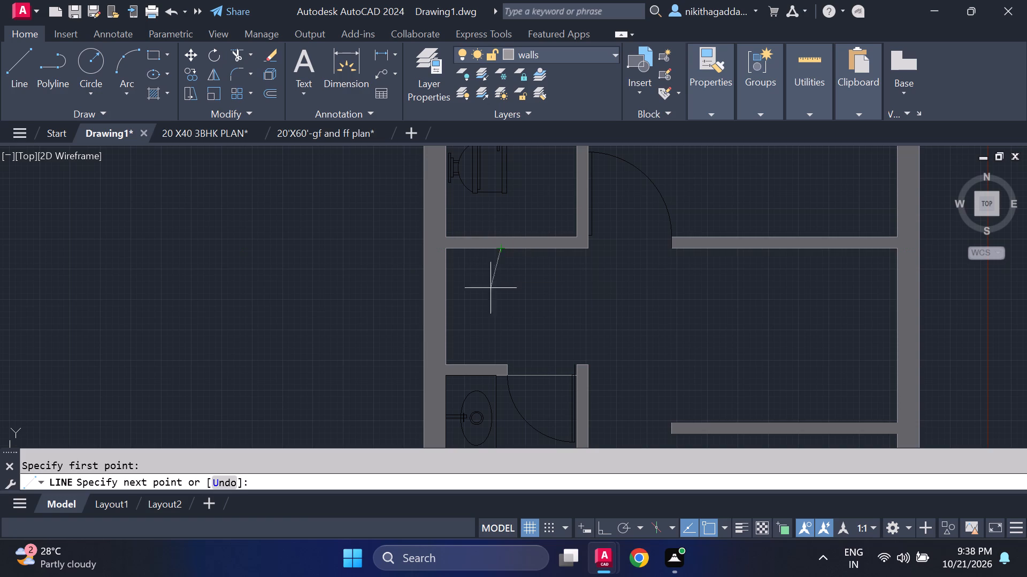
scroll(500, 362, up, 2)
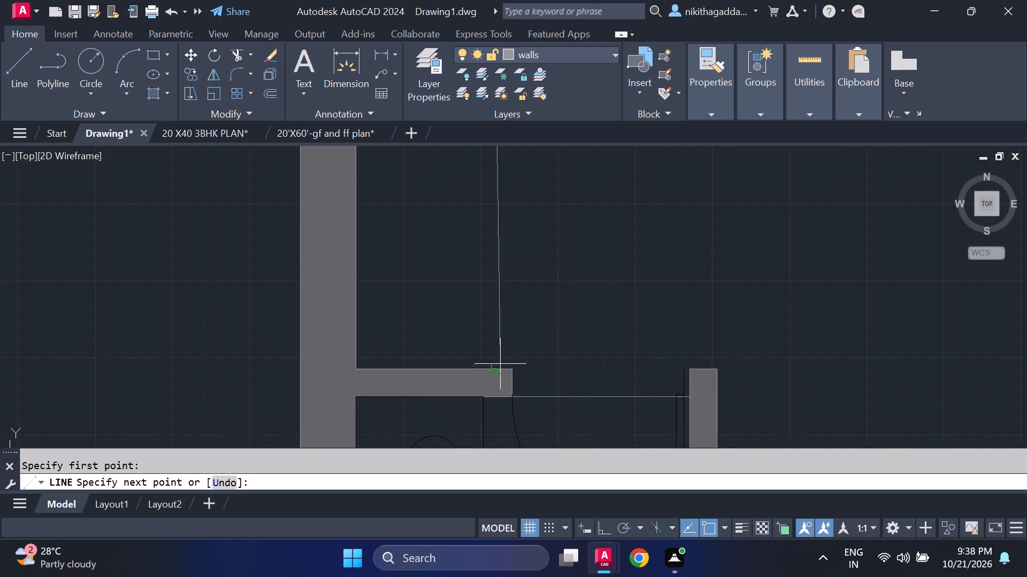
click(499, 368)
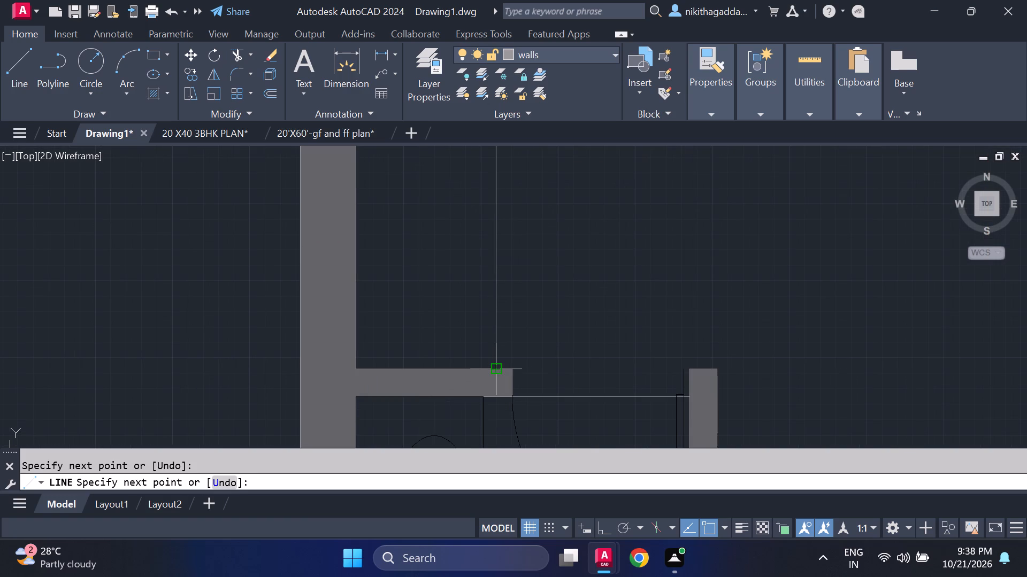
key(Escape)
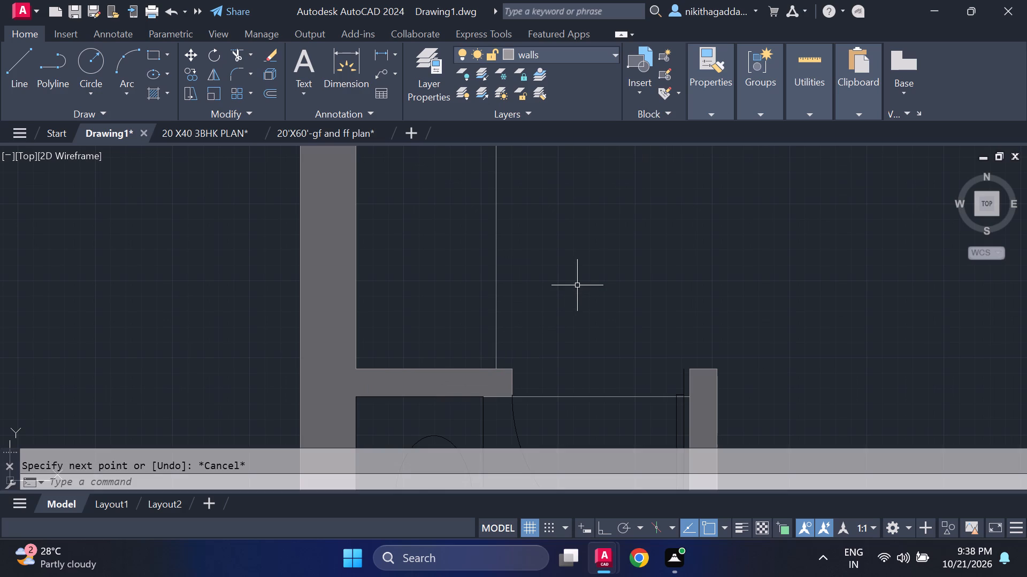
Draw a circle as a basin in the recess between the bathrooms, centred about 10.6" west of the vertical line.
key(c)
key(Return)
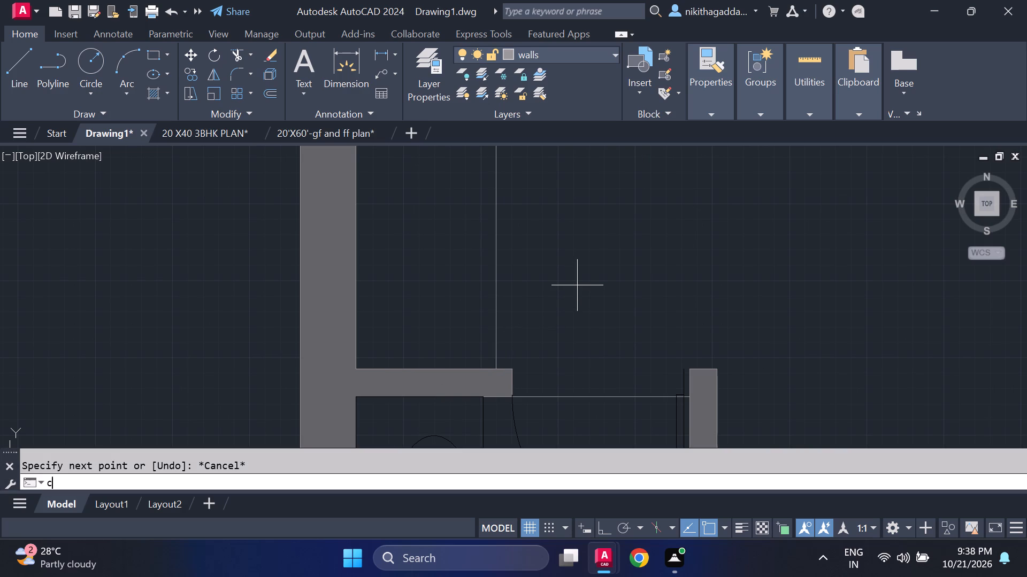
scroll(579, 287, down, 3)
scroll(540, 274, up, 2)
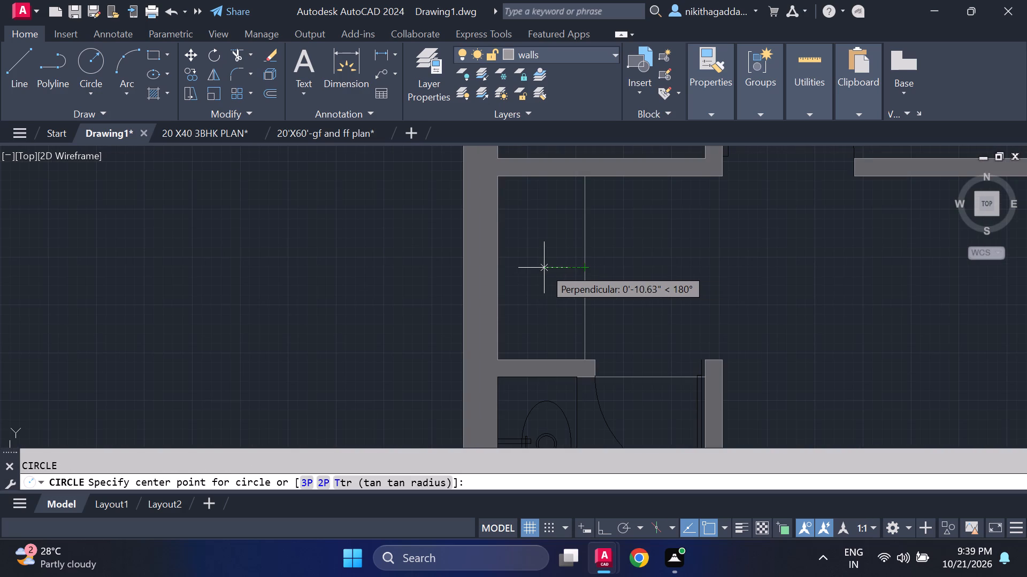
click(544, 268)
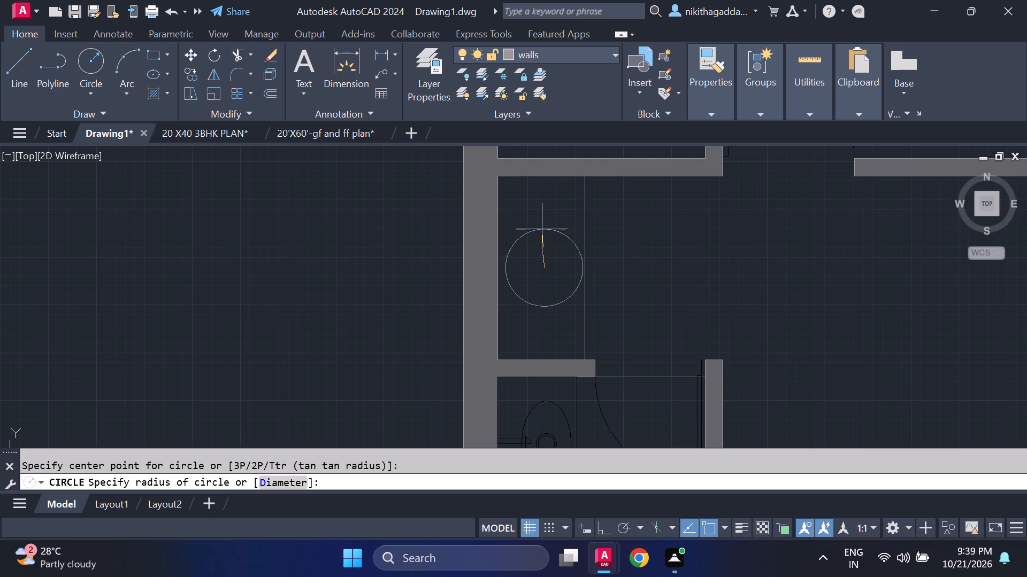
click(540, 233)
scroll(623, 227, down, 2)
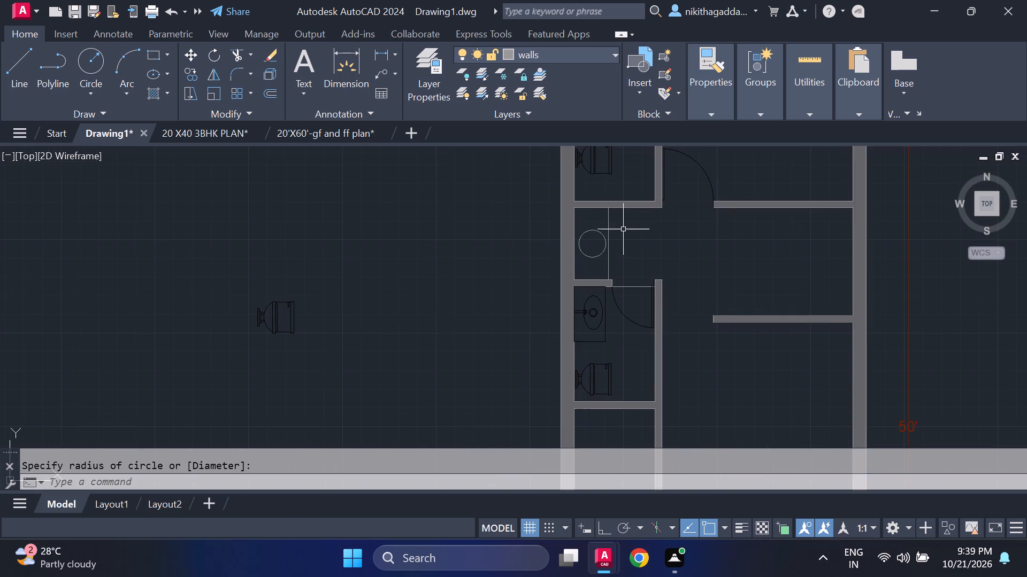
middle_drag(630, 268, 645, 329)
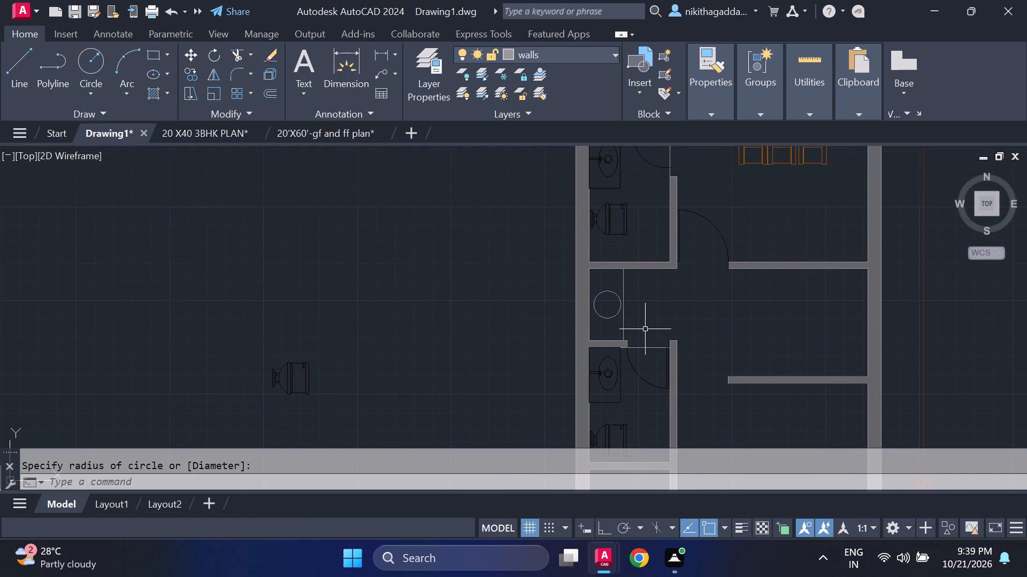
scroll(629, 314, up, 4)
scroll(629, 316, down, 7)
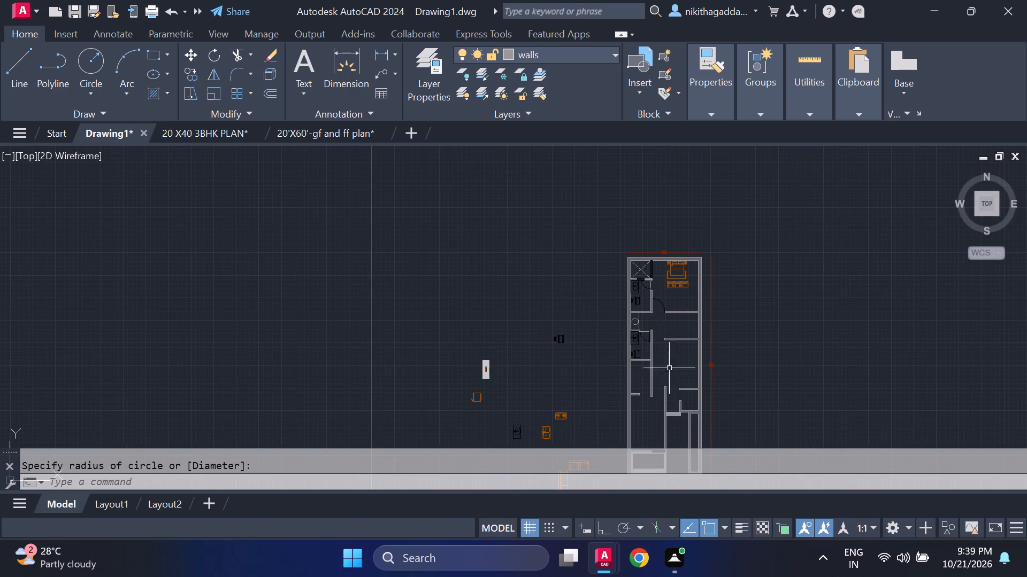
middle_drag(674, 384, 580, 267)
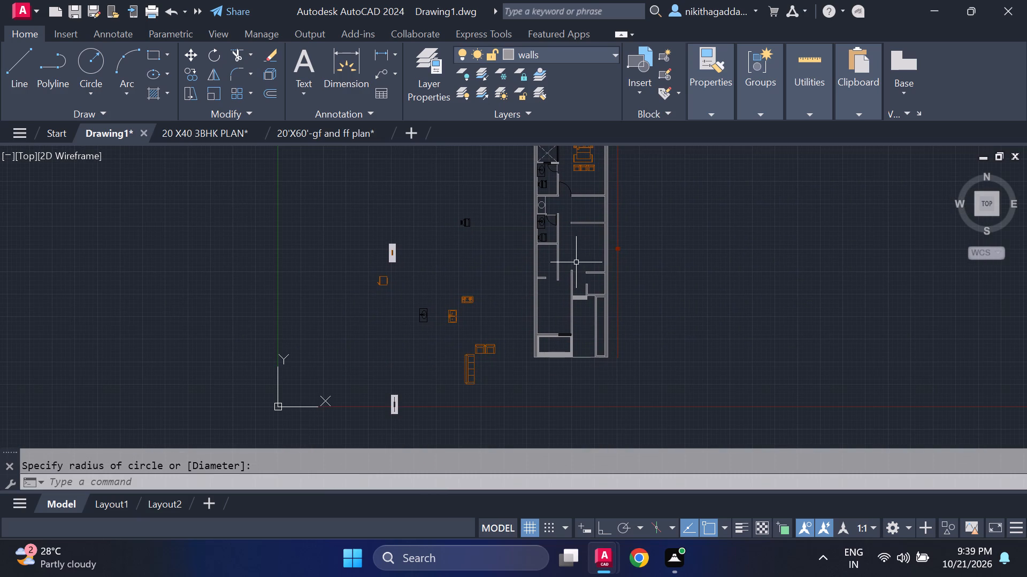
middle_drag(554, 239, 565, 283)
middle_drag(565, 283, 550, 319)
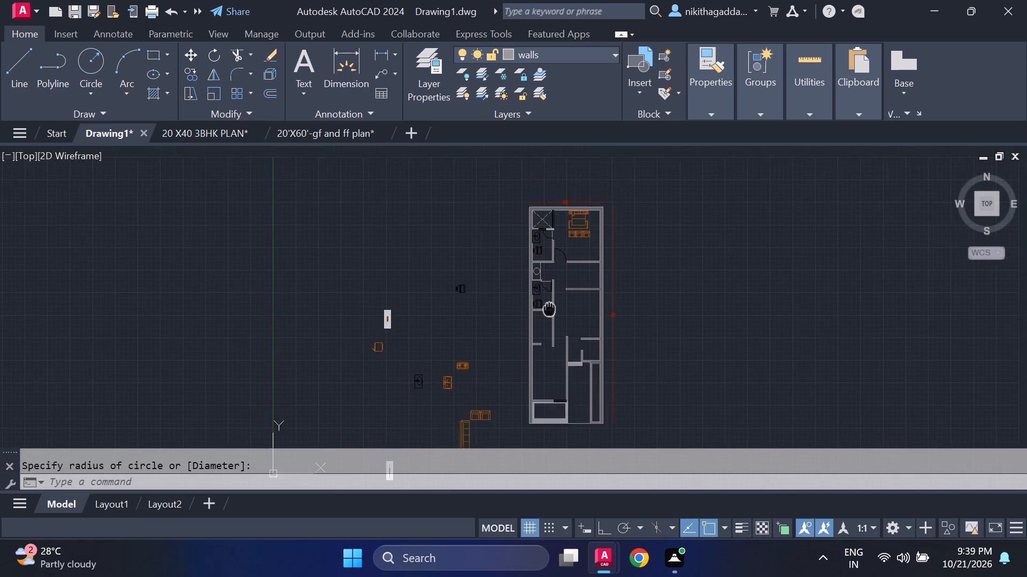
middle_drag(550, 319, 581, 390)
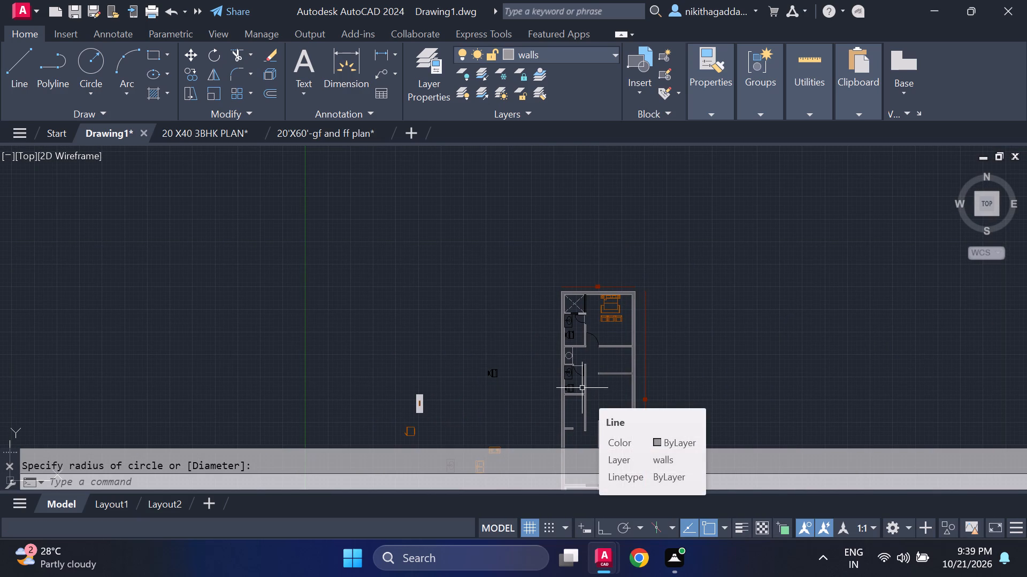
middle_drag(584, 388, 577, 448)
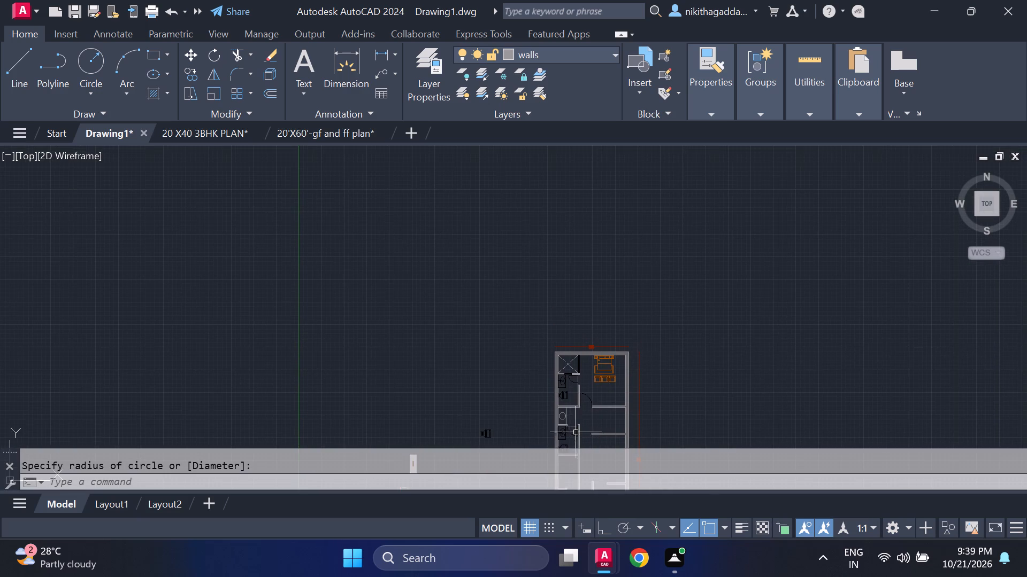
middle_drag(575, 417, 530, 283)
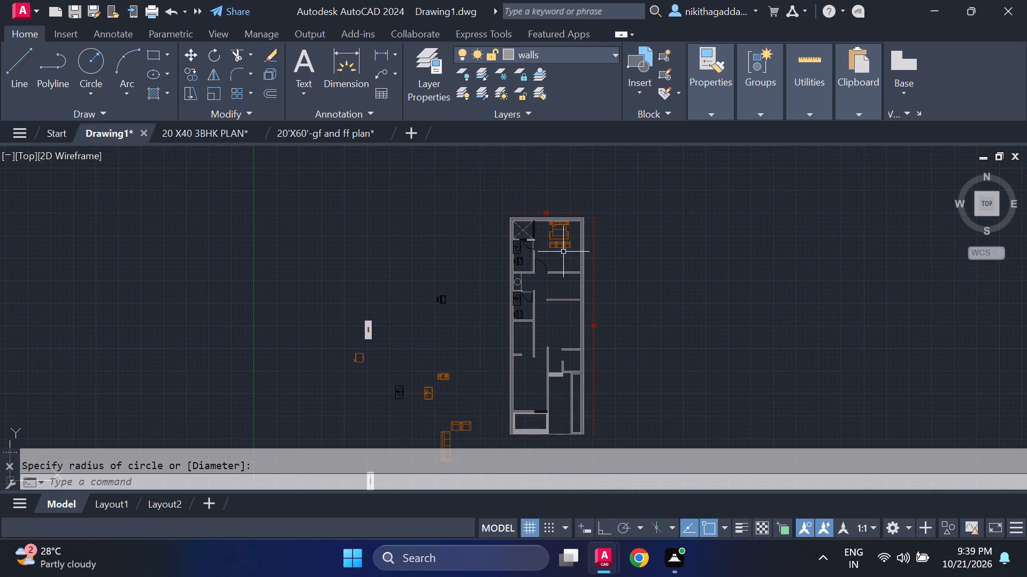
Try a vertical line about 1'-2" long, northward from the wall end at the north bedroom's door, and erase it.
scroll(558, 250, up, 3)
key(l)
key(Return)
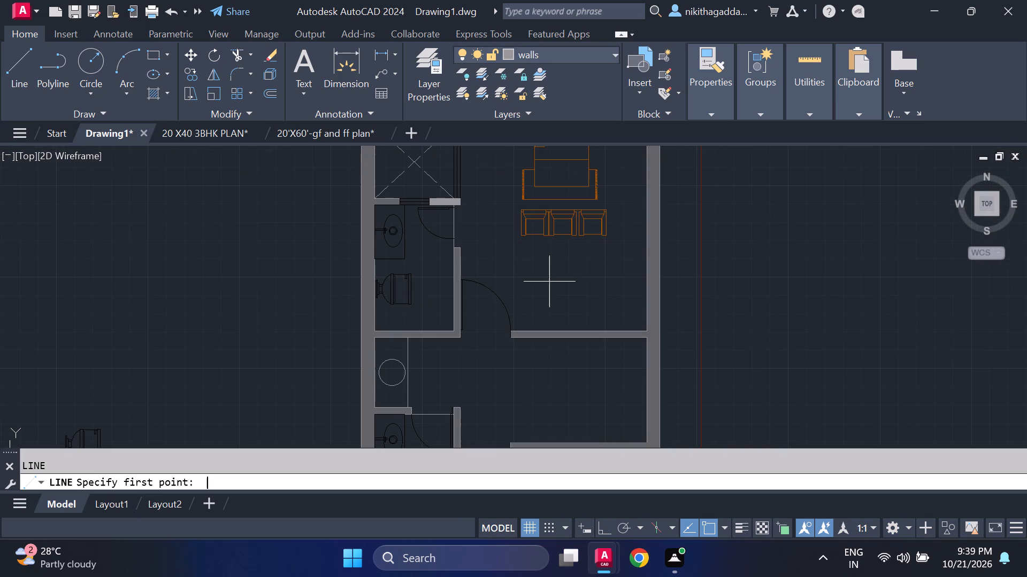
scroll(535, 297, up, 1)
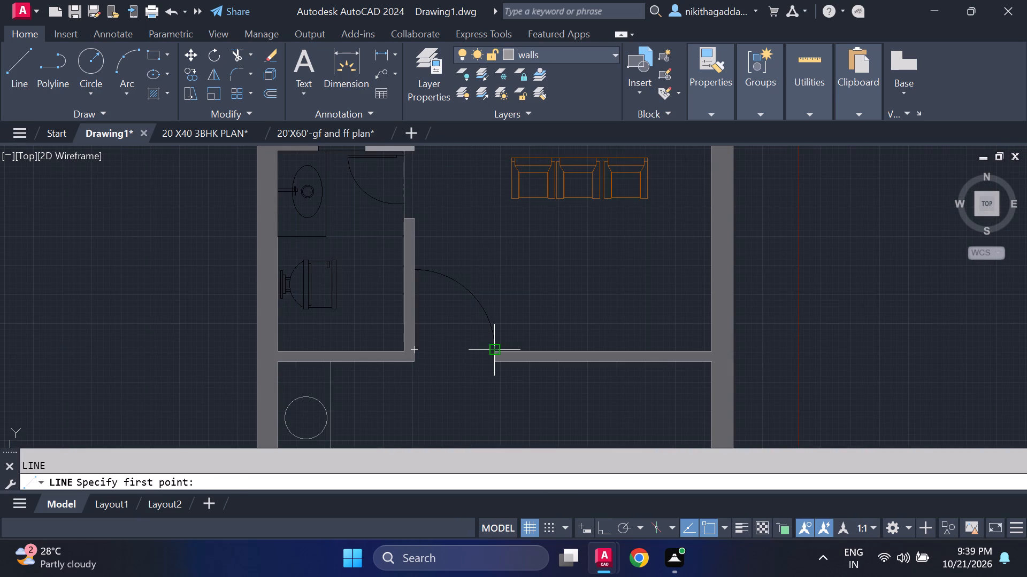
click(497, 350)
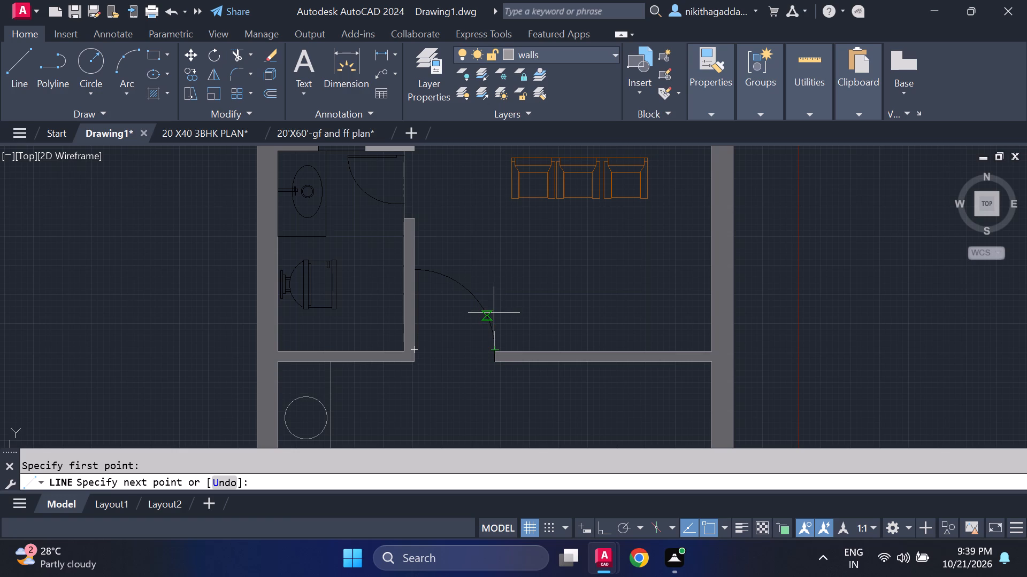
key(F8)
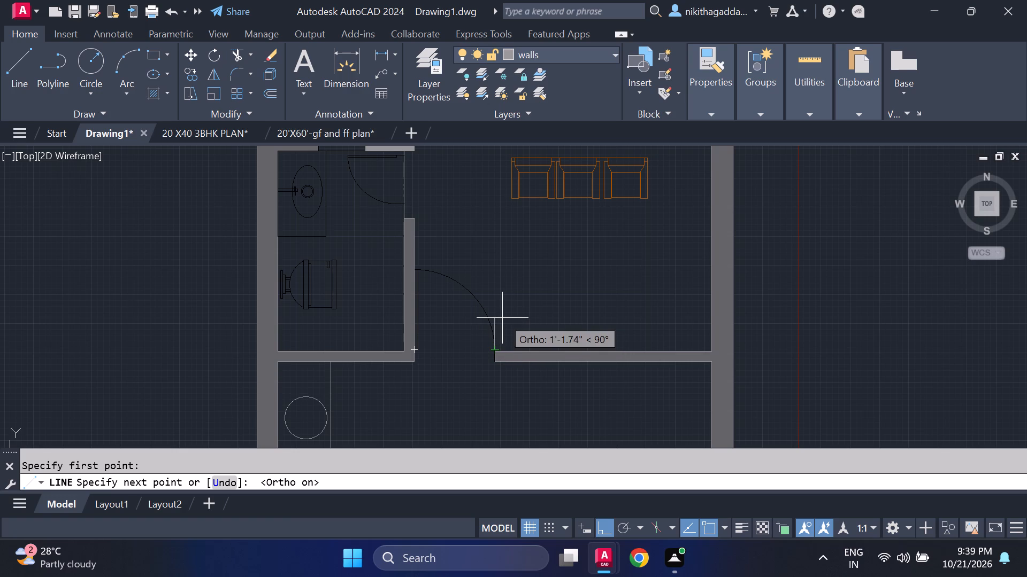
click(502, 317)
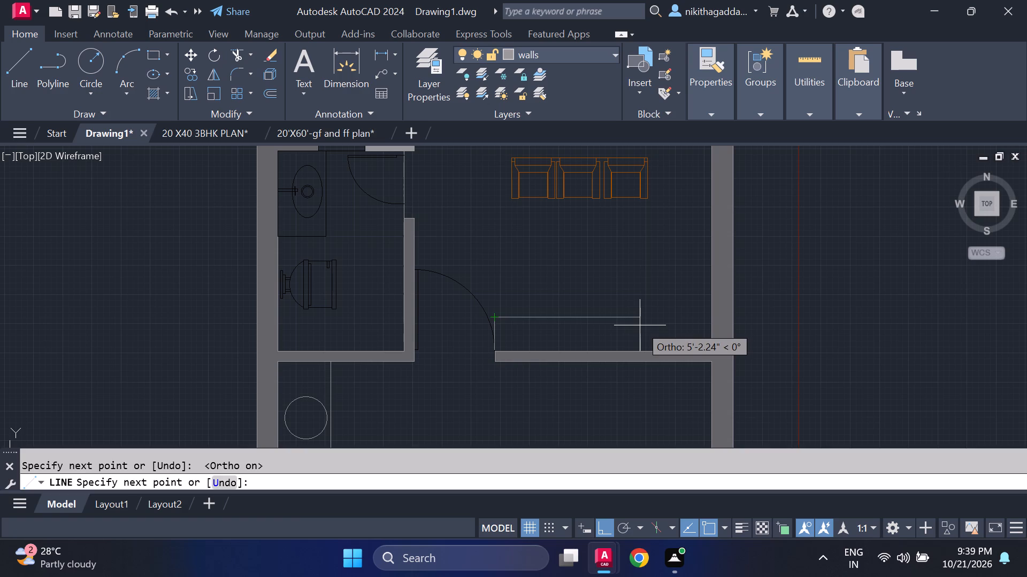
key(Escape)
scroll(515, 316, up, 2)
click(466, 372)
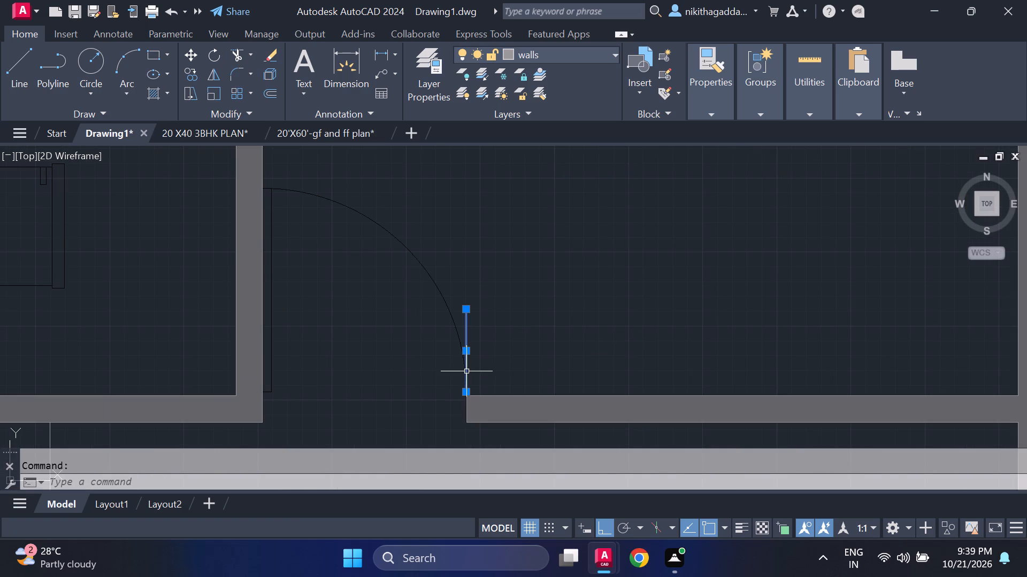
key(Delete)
Draw a stepped unit outline along the north bedroom's south wall, from the door jamb to the east wall, with a first run about 5'-5" long.
key(l)
key(Return)
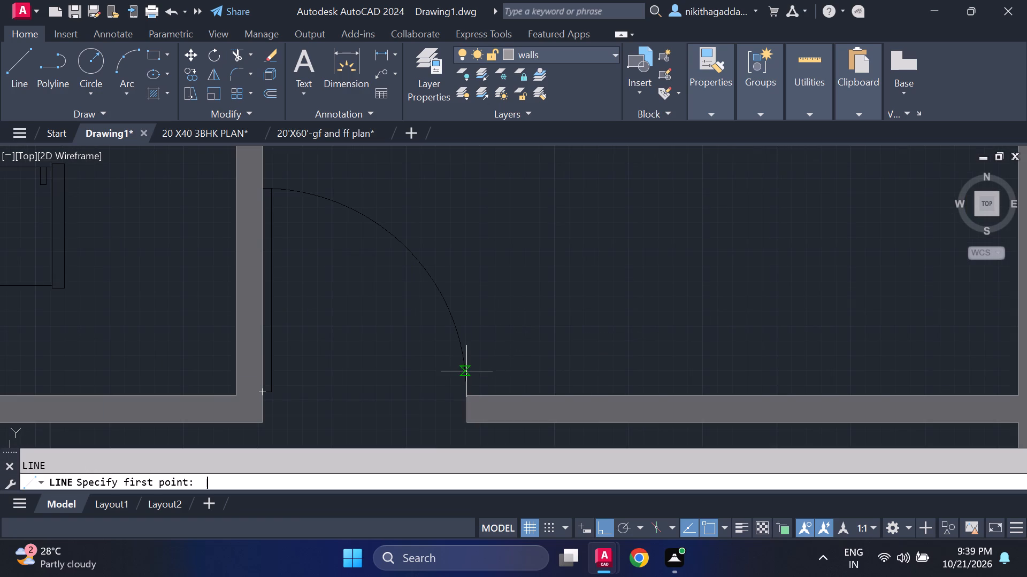
click(469, 391)
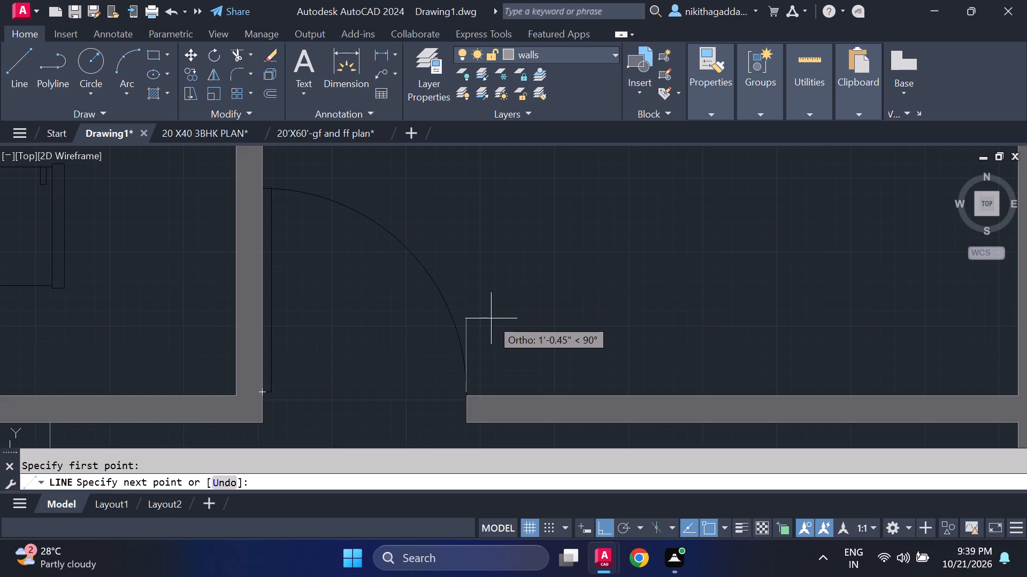
click(482, 349)
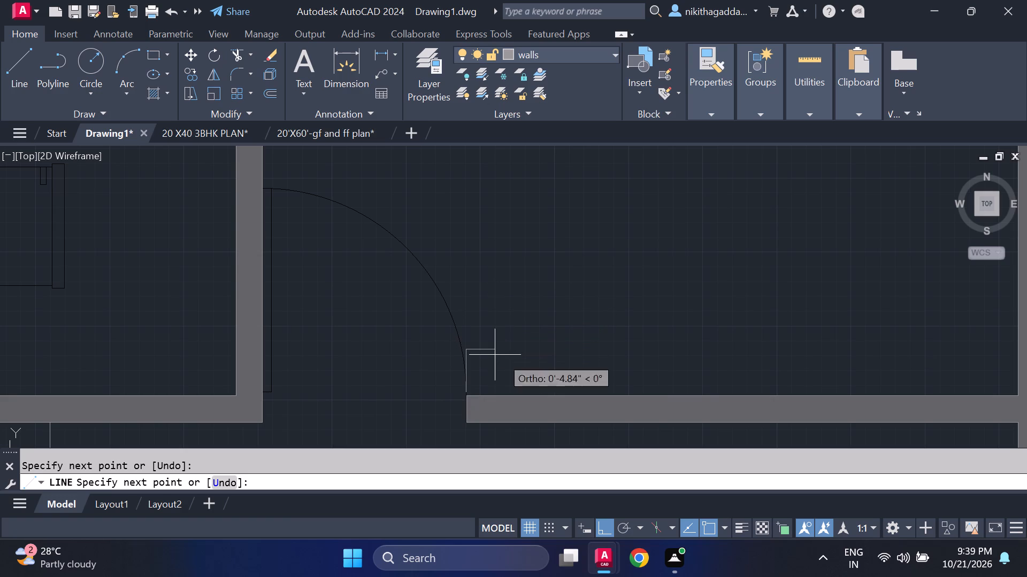
middle_drag(847, 369, 726, 373)
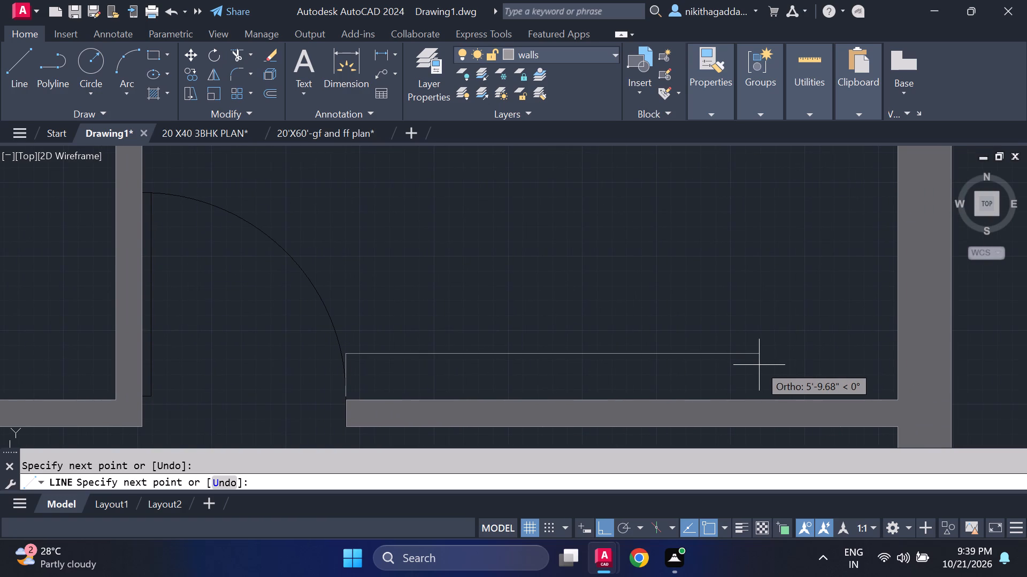
click(731, 362)
key(F8)
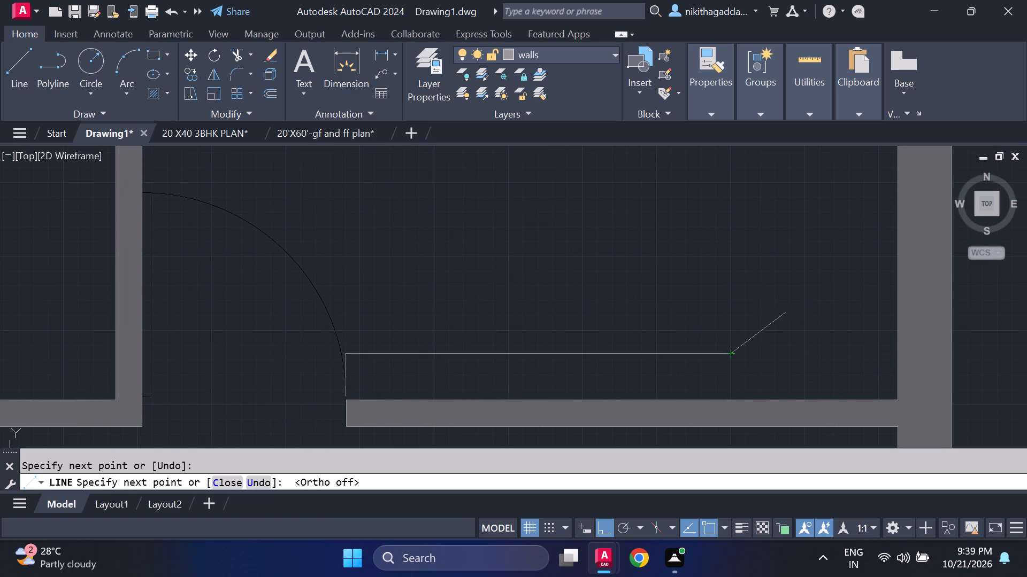
click(763, 331)
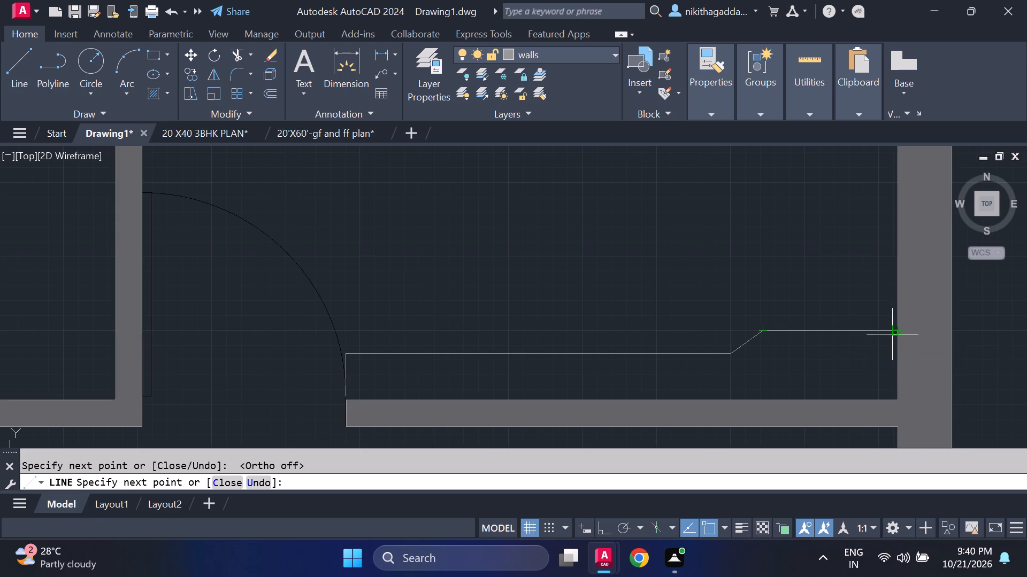
click(894, 334)
key(Escape)
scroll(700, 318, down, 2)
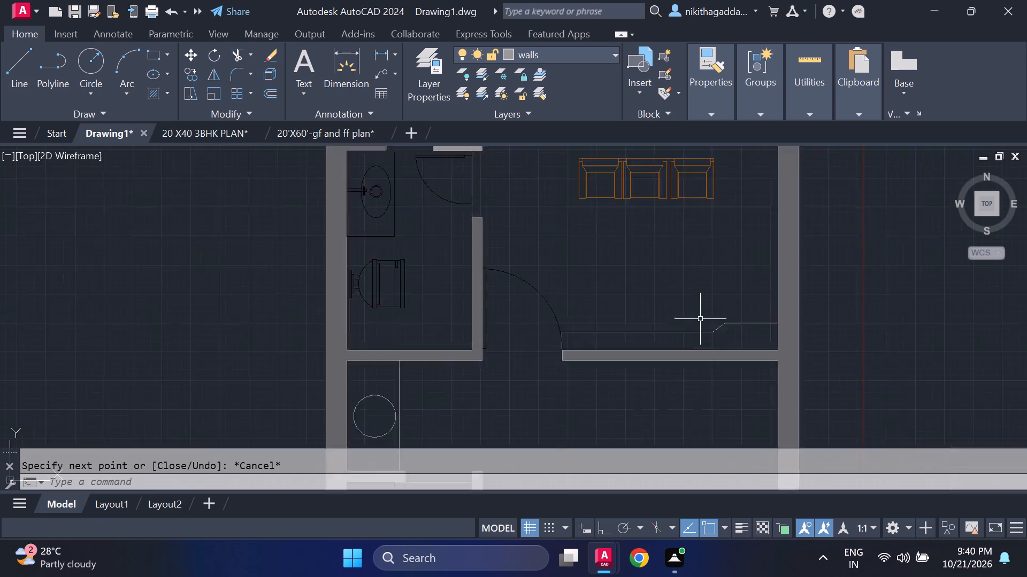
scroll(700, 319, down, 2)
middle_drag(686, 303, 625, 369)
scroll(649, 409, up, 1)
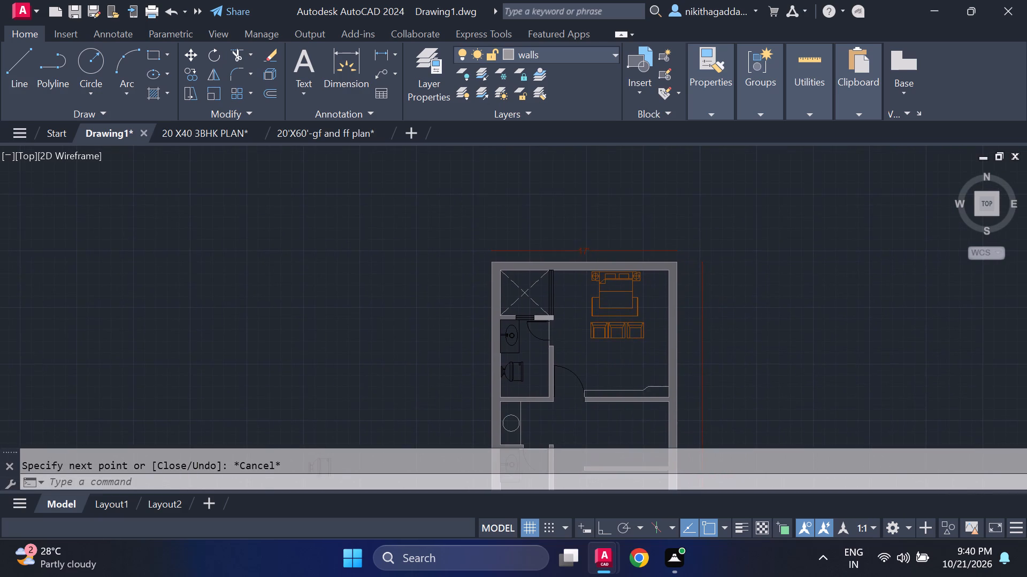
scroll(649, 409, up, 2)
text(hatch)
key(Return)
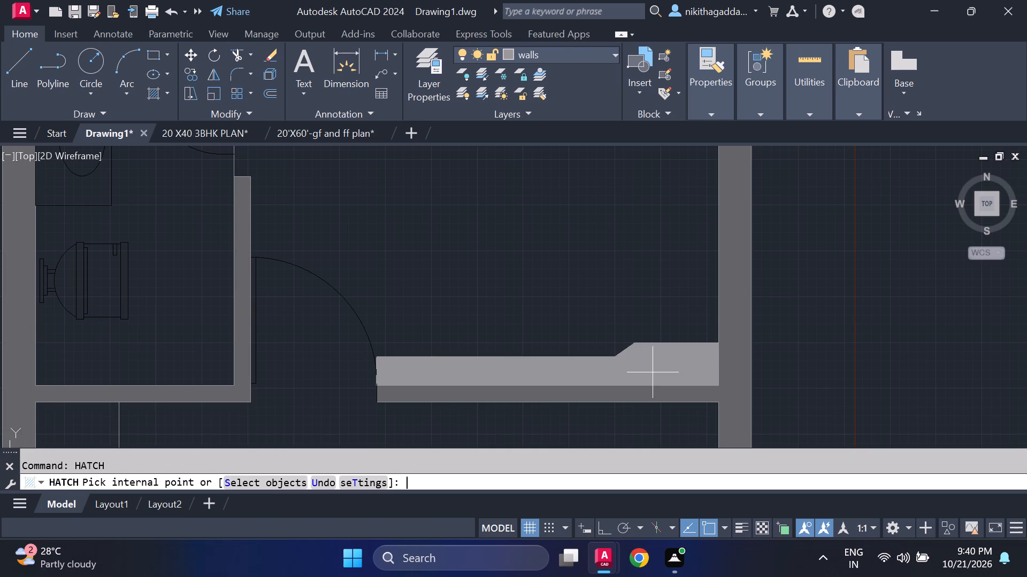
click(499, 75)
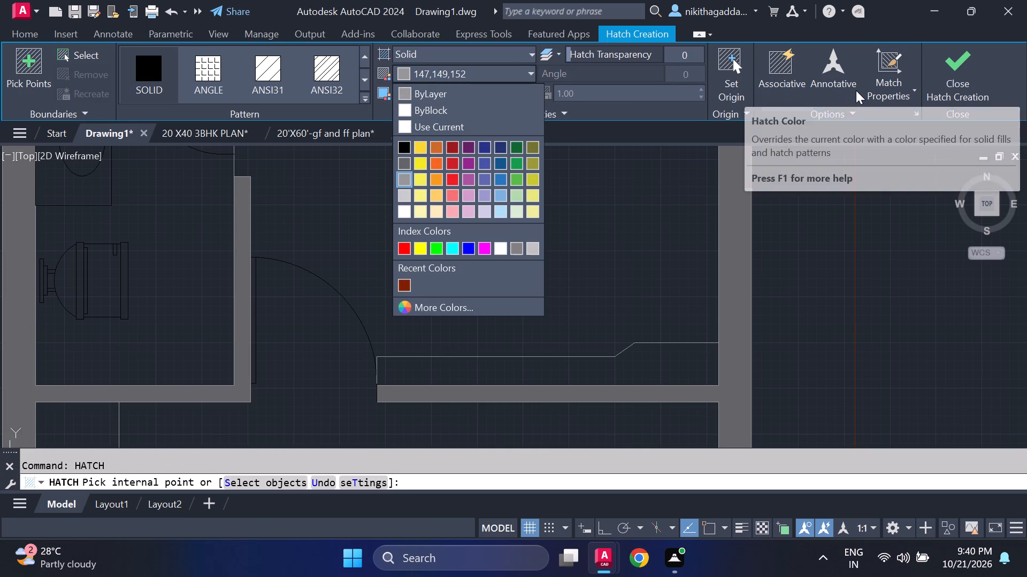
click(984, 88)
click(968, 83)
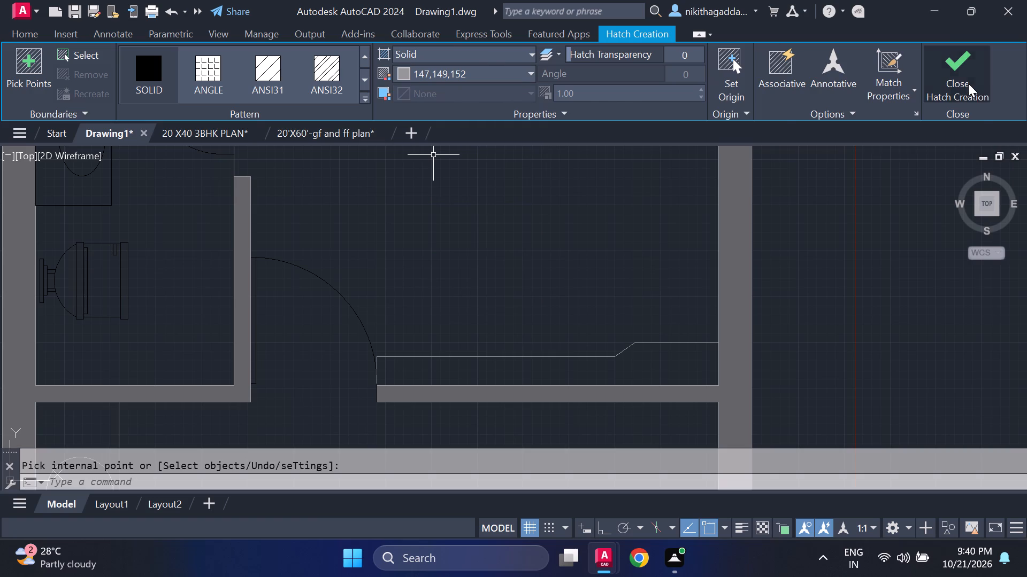
Make furniture the current layer.
click(566, 49)
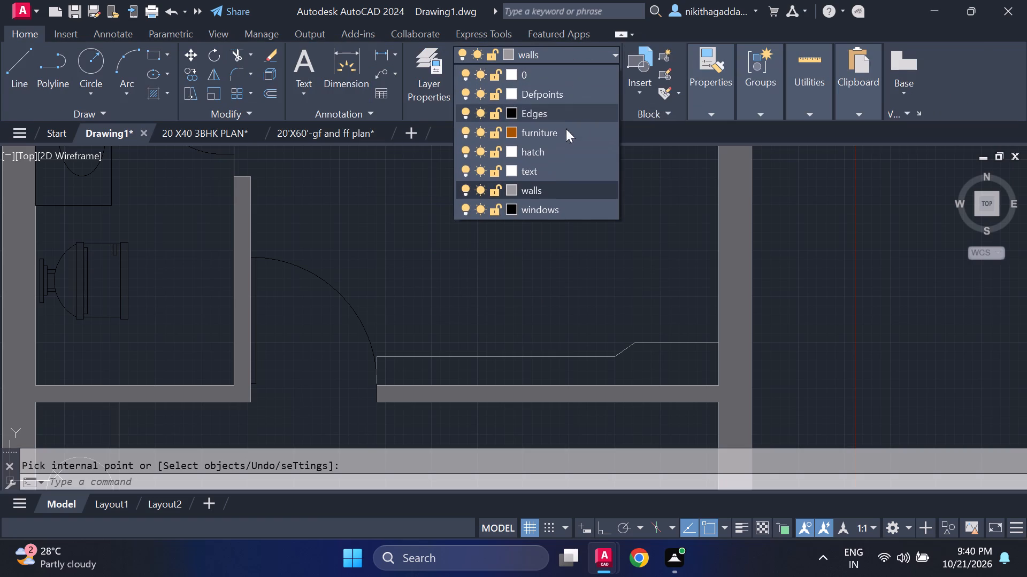
click(577, 133)
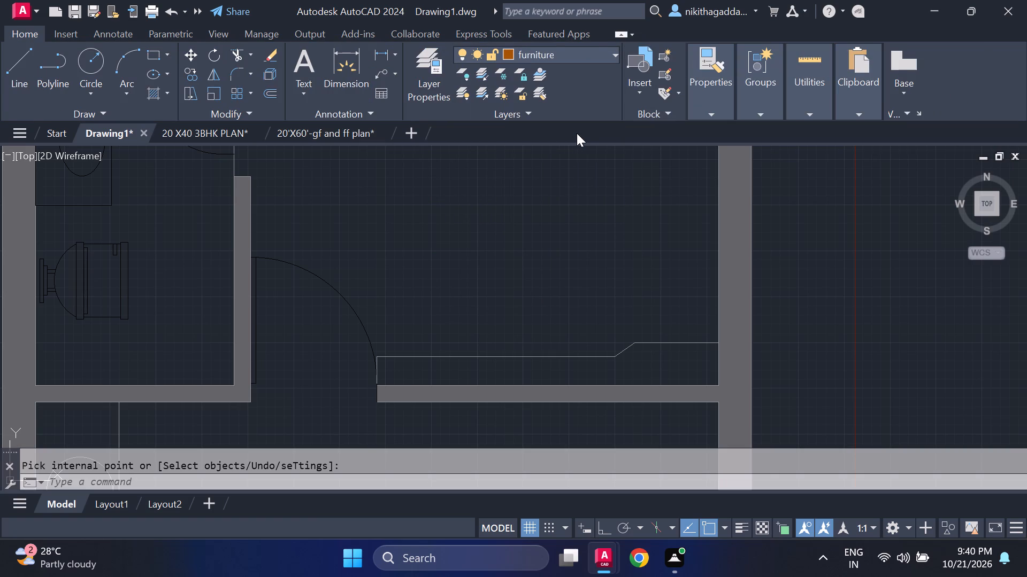
text(hatch)
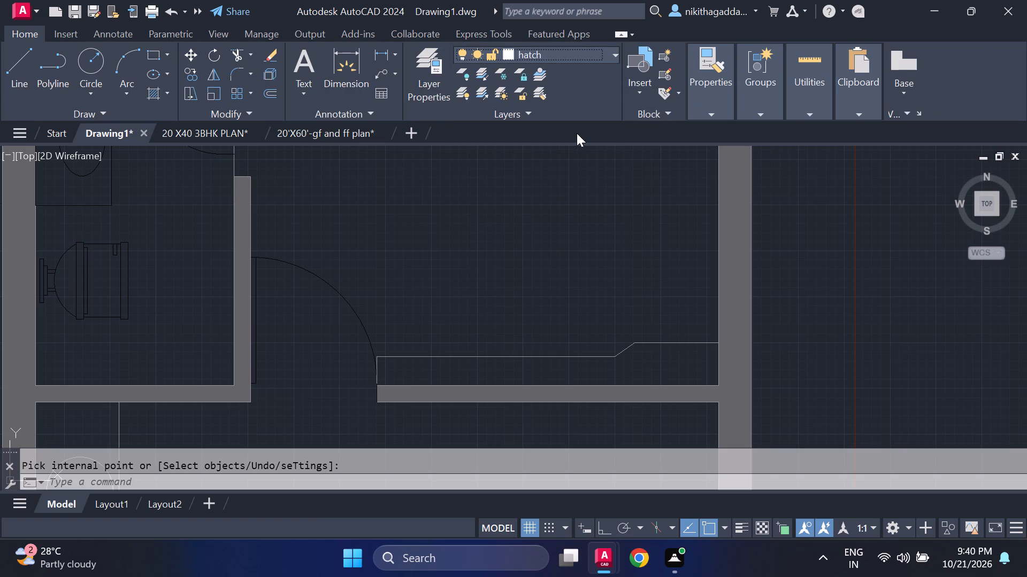
key(Return)
click(599, 61)
click(563, 139)
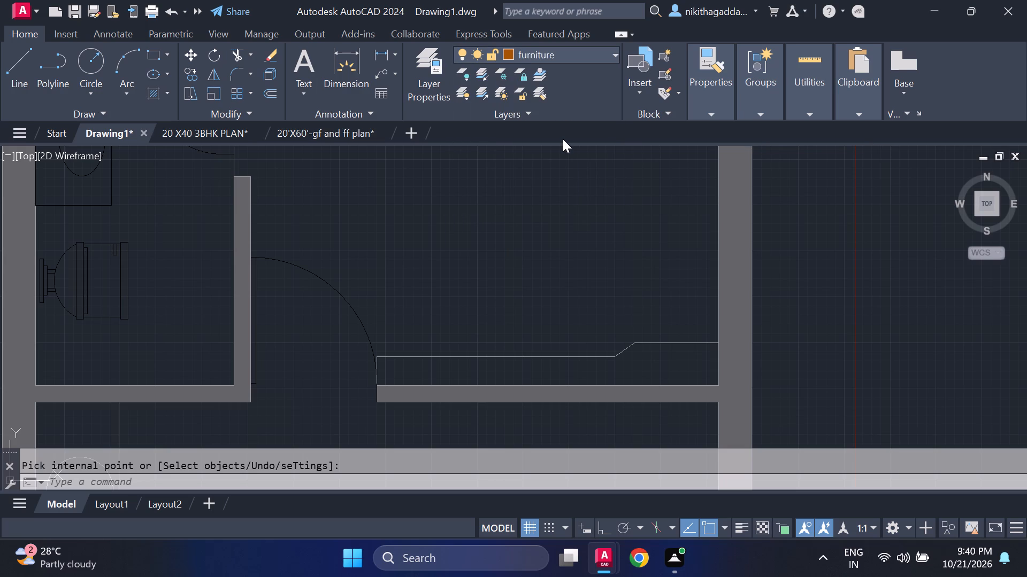
key(Escape)
Fill the stepped unit along the north bedroom's south wall with a Solid hatch coloured ByLayer.
text(hatch)
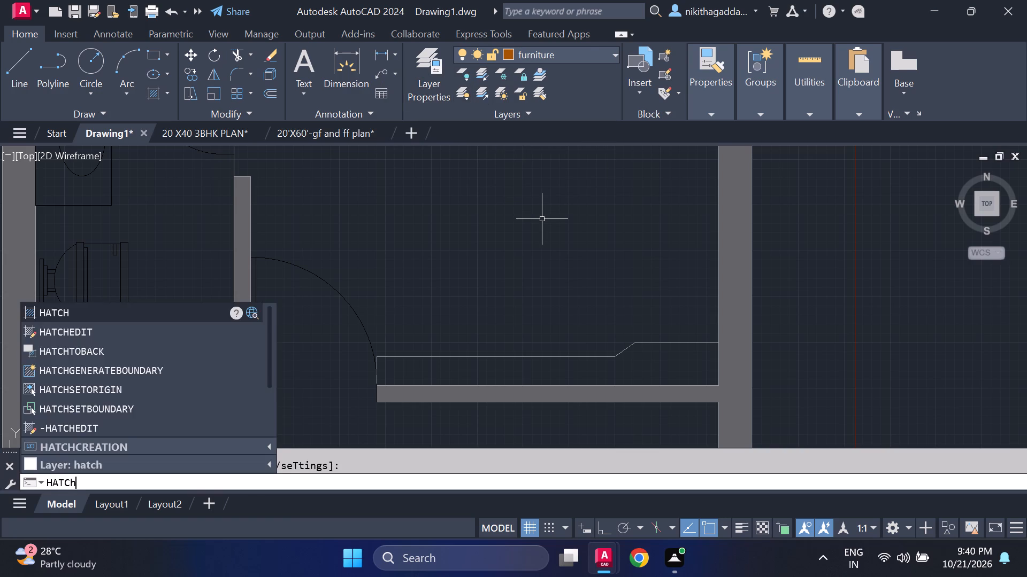
key(Return)
scroll(542, 219, up, 1)
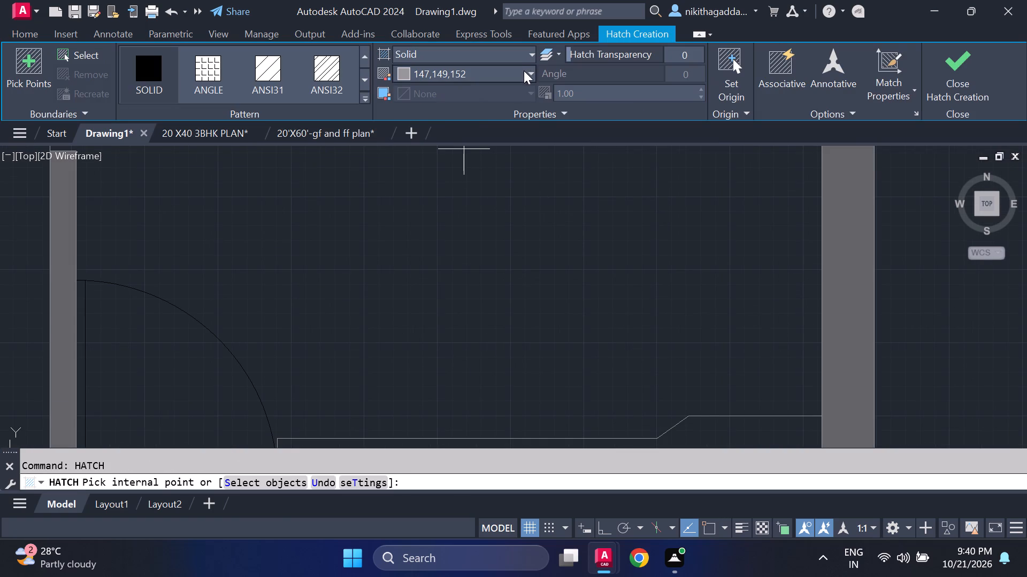
click(524, 71)
click(457, 94)
scroll(466, 229, down, 1)
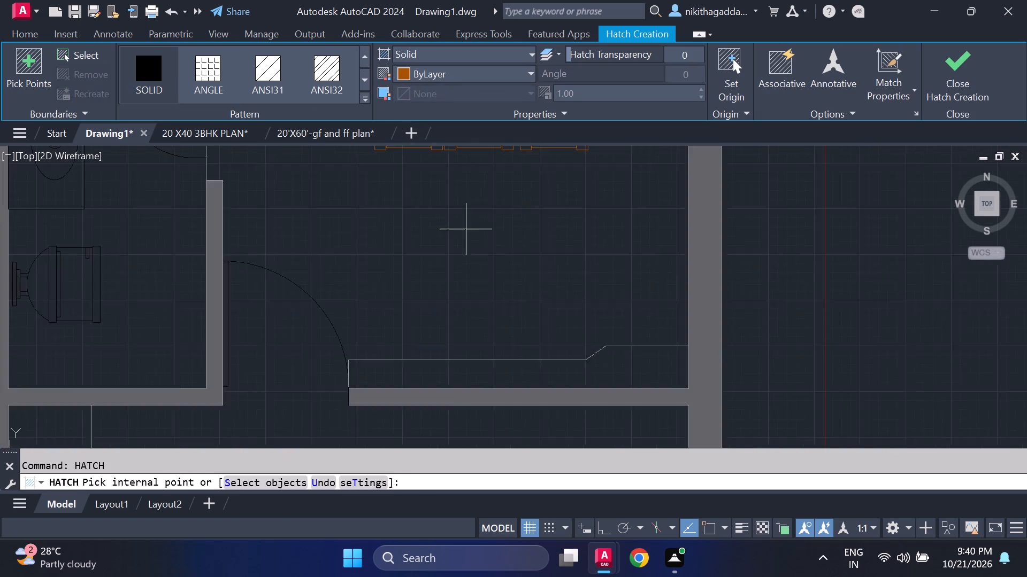
scroll(466, 230, down, 1)
click(458, 325)
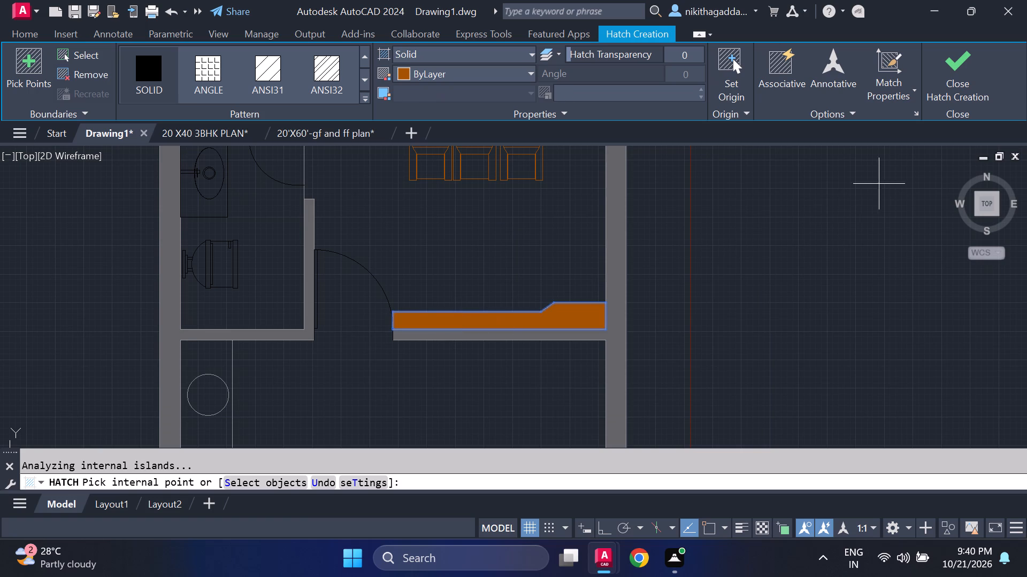
click(971, 91)
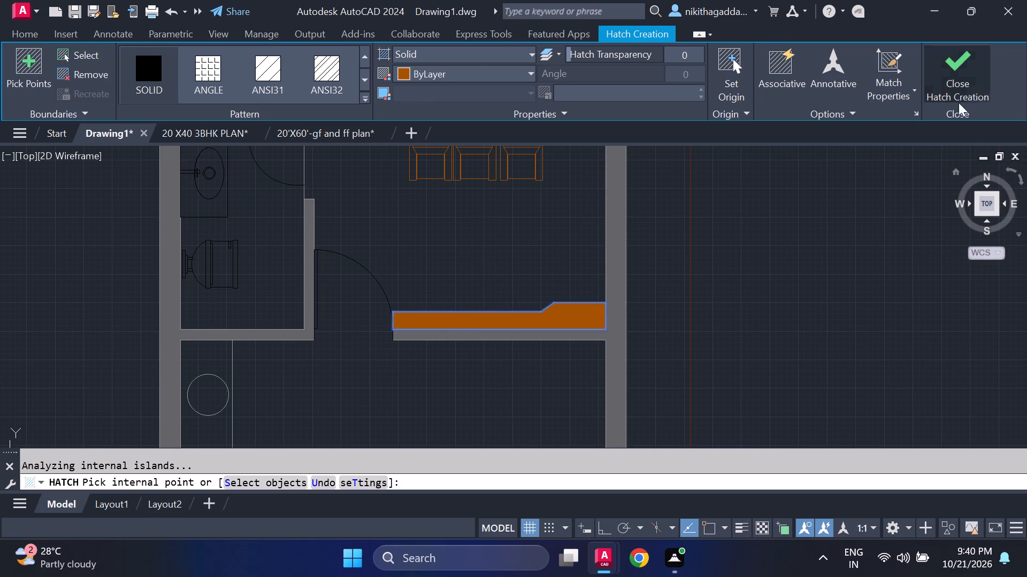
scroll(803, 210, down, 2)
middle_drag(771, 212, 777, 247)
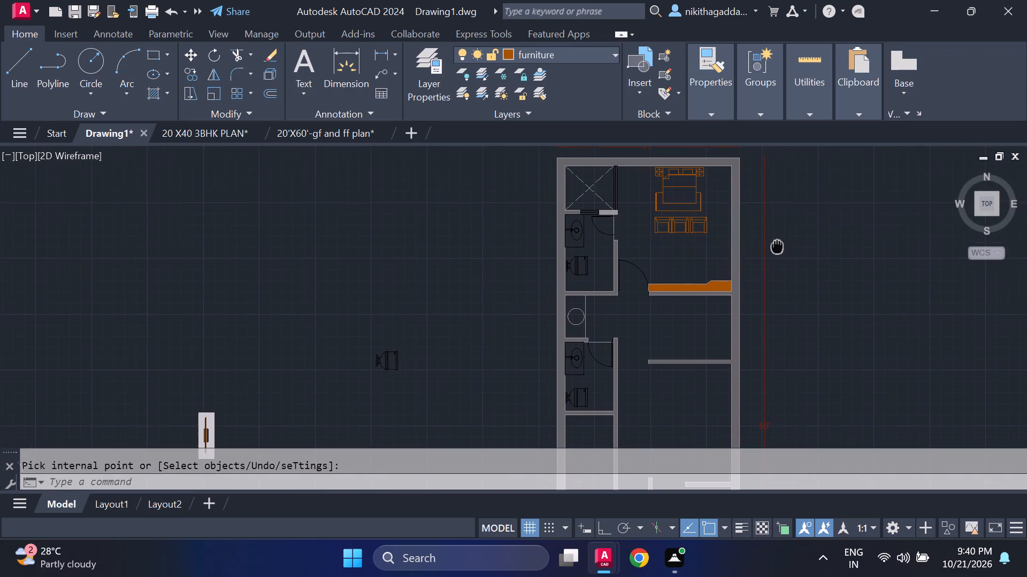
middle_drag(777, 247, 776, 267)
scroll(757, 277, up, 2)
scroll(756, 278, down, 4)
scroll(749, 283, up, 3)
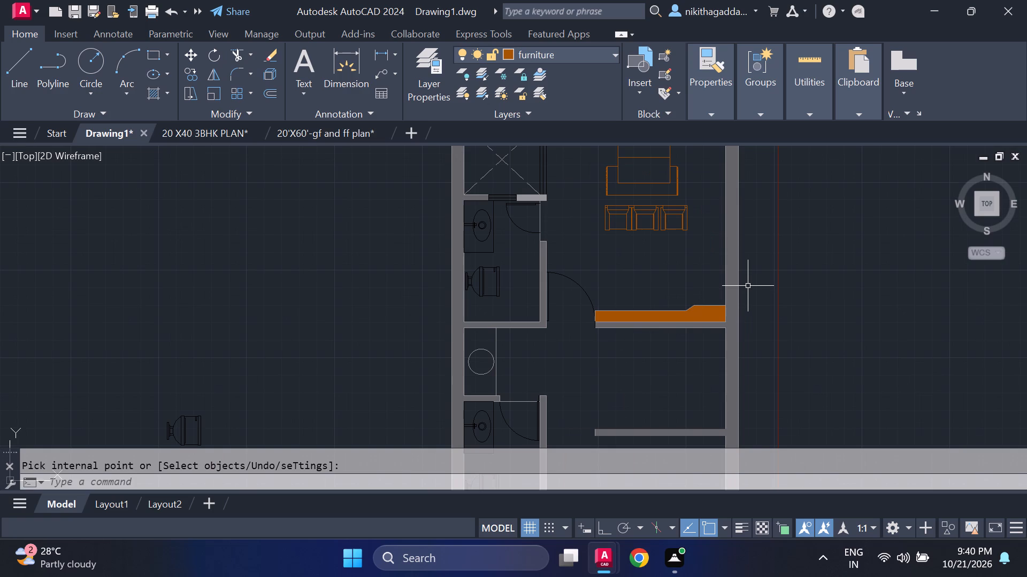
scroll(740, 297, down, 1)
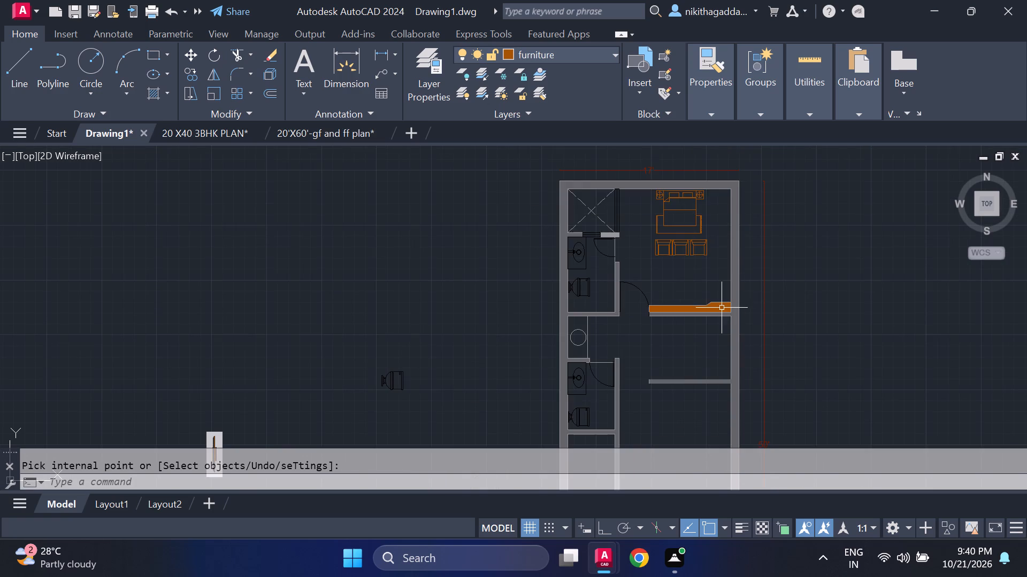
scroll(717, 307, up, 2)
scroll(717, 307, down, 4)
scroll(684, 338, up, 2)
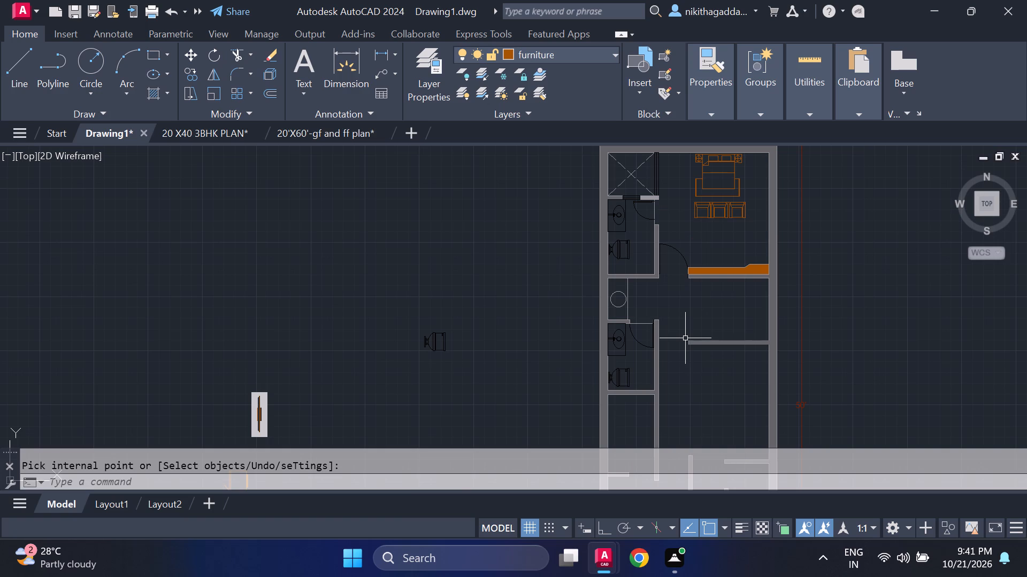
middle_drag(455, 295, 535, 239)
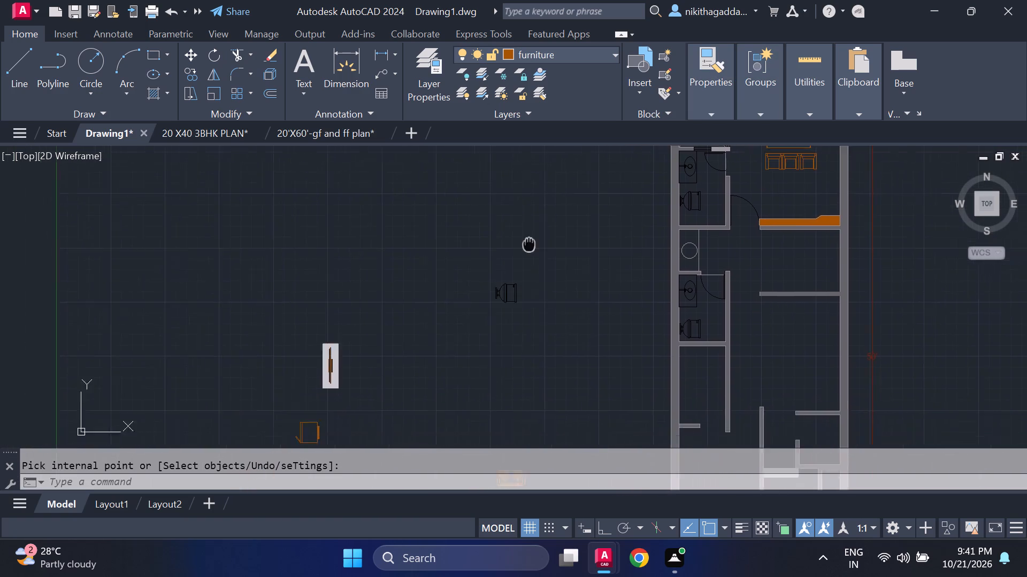
Copy the upright hatched TV symbol to the empty space beside the original, outside the floor plan.
middle_drag(535, 239, 558, 199)
middle_drag(442, 238, 464, 205)
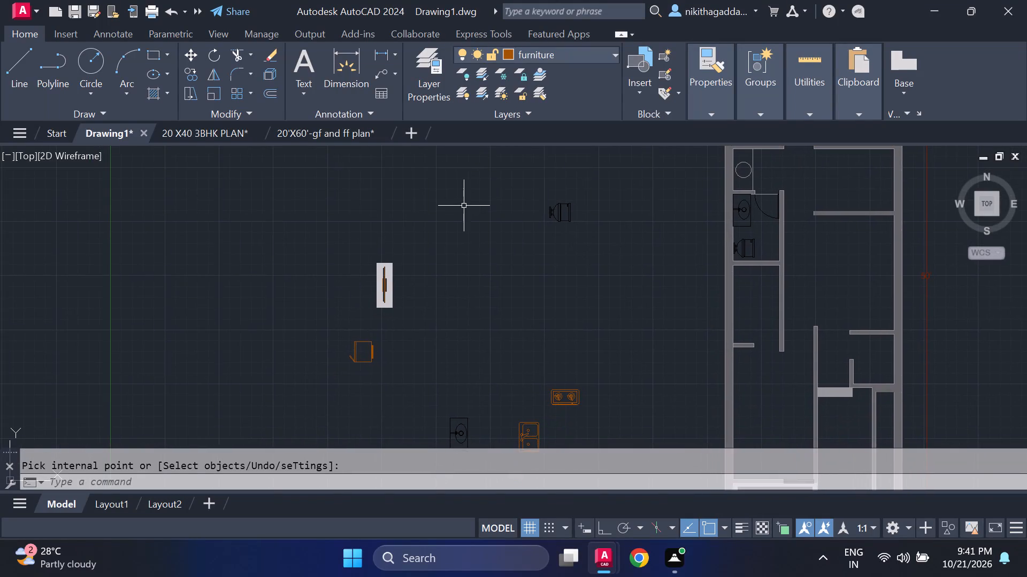
scroll(447, 228, down, 1)
scroll(441, 236, up, 2)
click(440, 237)
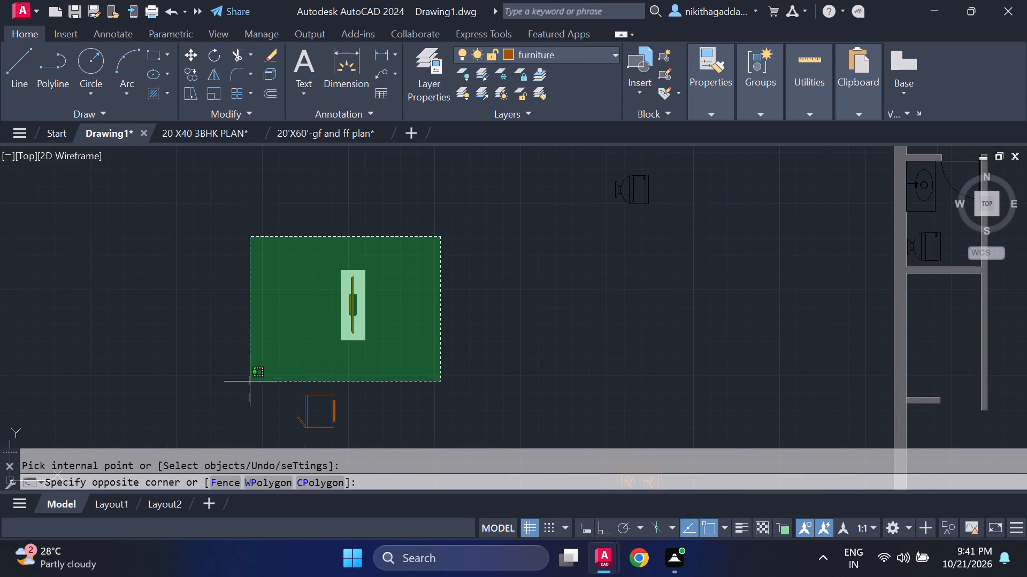
click(283, 353)
text(co)
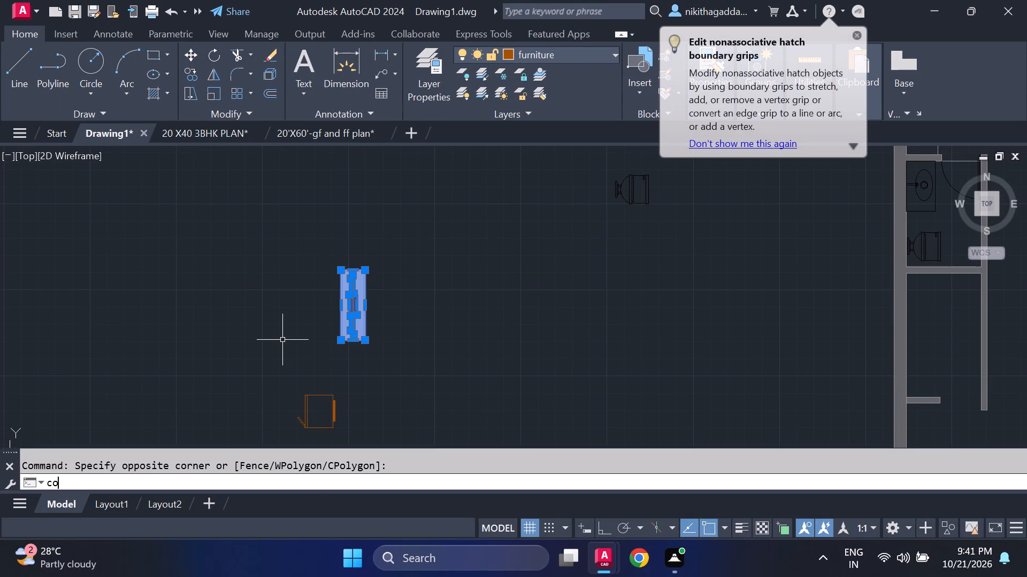
key(Return)
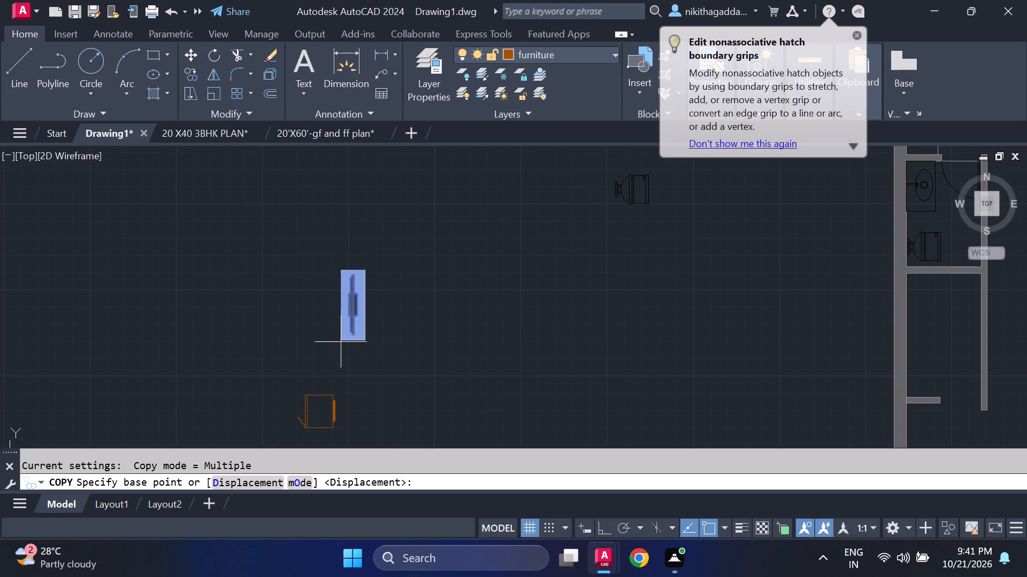
click(346, 340)
click(557, 342)
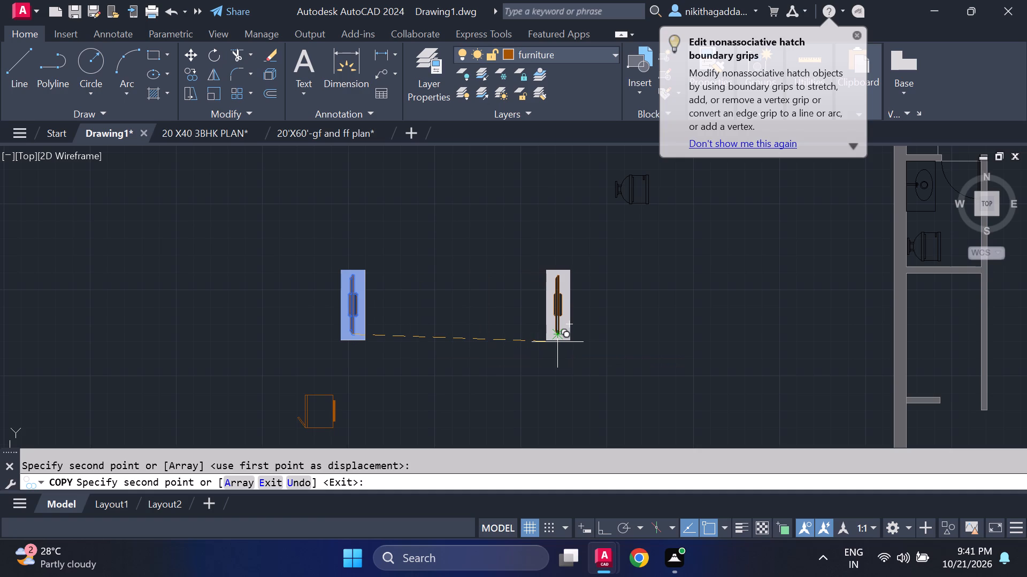
key(Escape)
Rotate the copied TV symbol 90 degrees about its lower-right corner with Ortho on, laying it horizontally.
drag(637, 258, 608, 283)
click(481, 372)
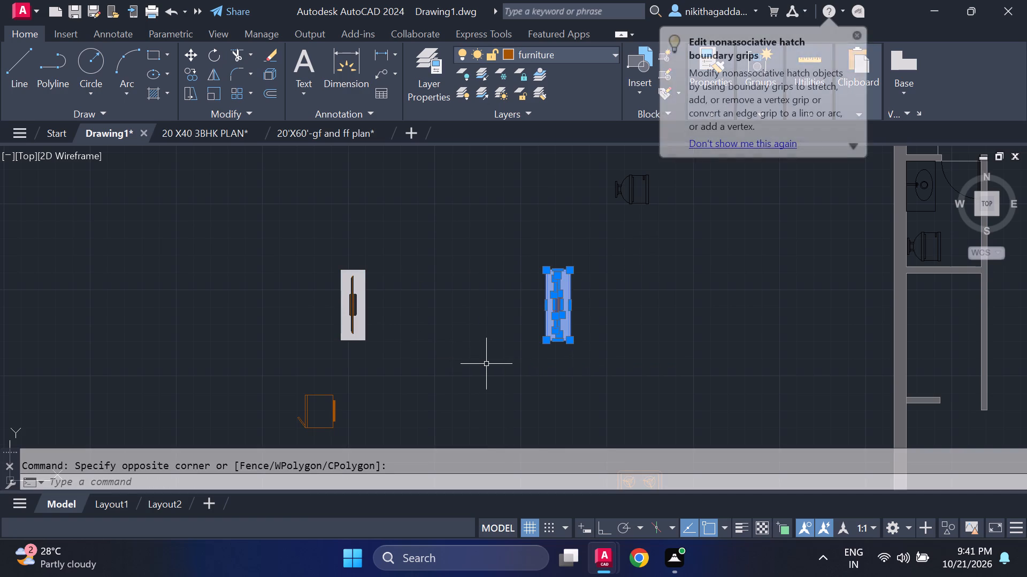
text(ro)
key(Return)
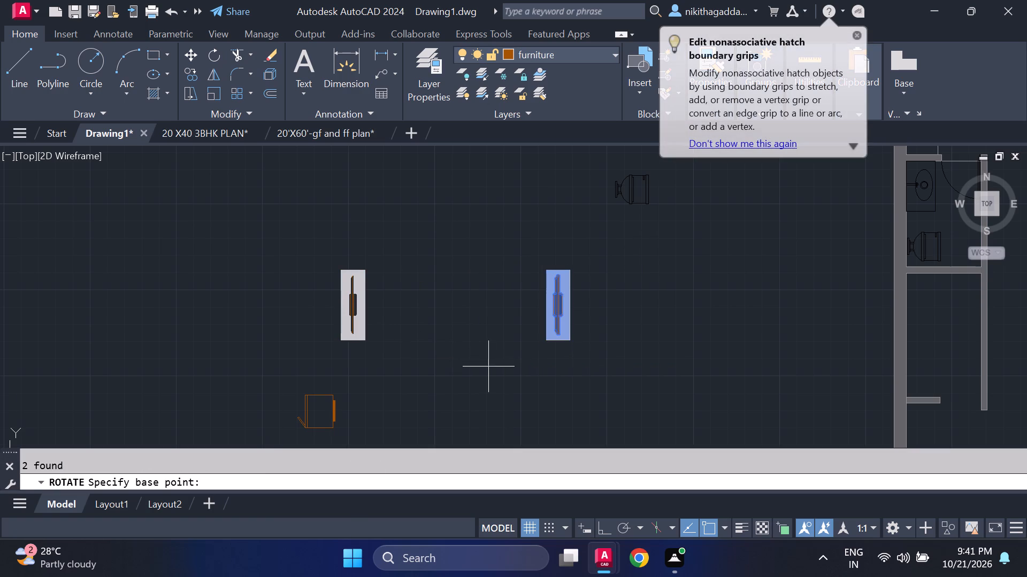
click(570, 341)
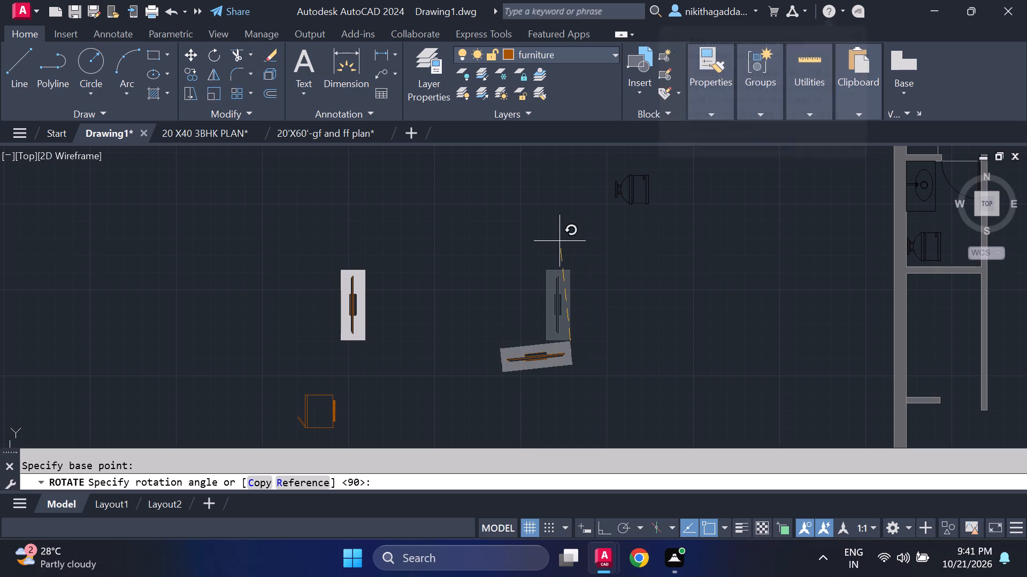
key(F8)
click(571, 222)
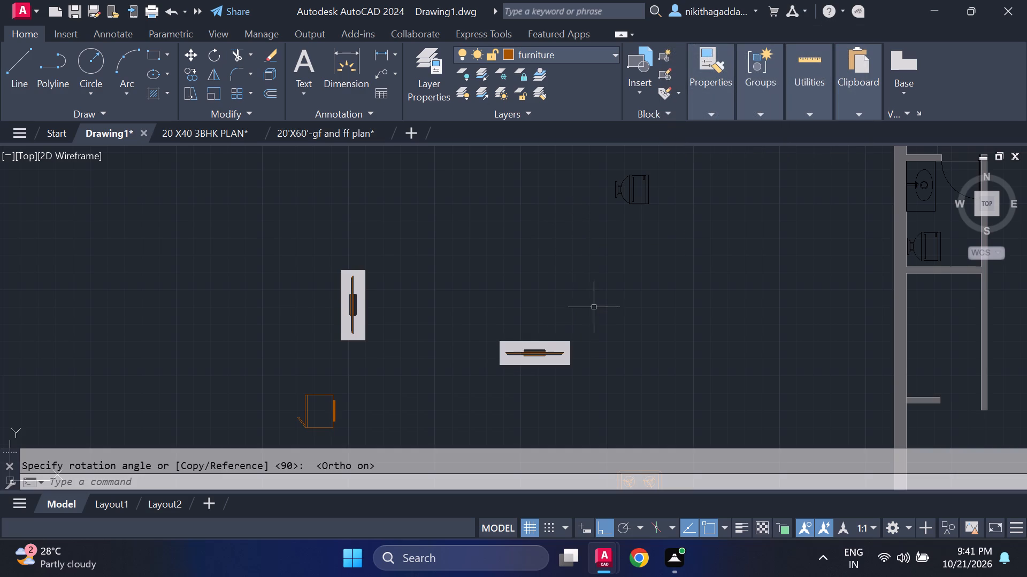
Copy the horizontal TV symbol from its lower-left corner to just outside the plan's east wall, level with the orange cabinet.
scroll(492, 357, up, 1)
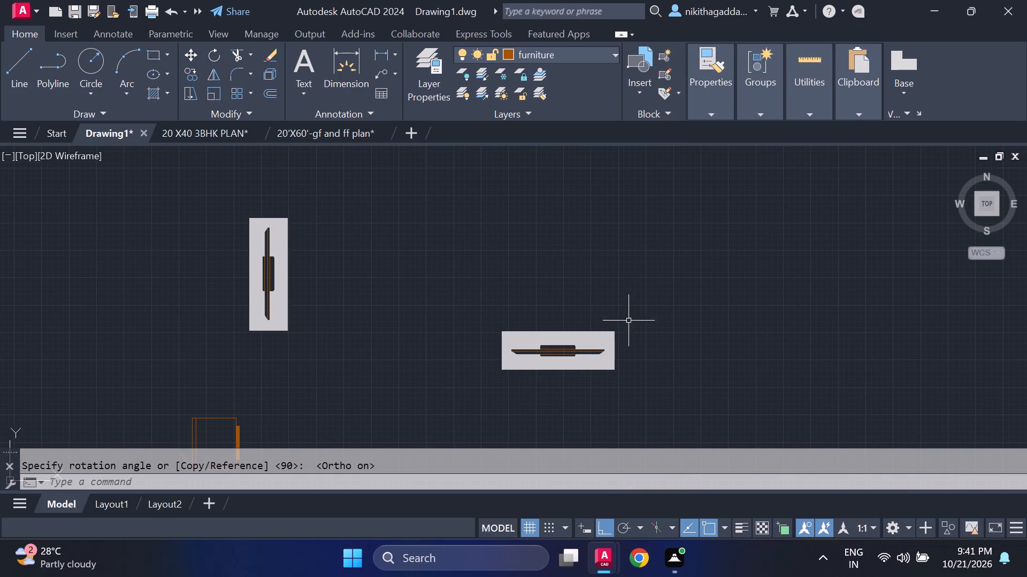
click(646, 314)
click(410, 410)
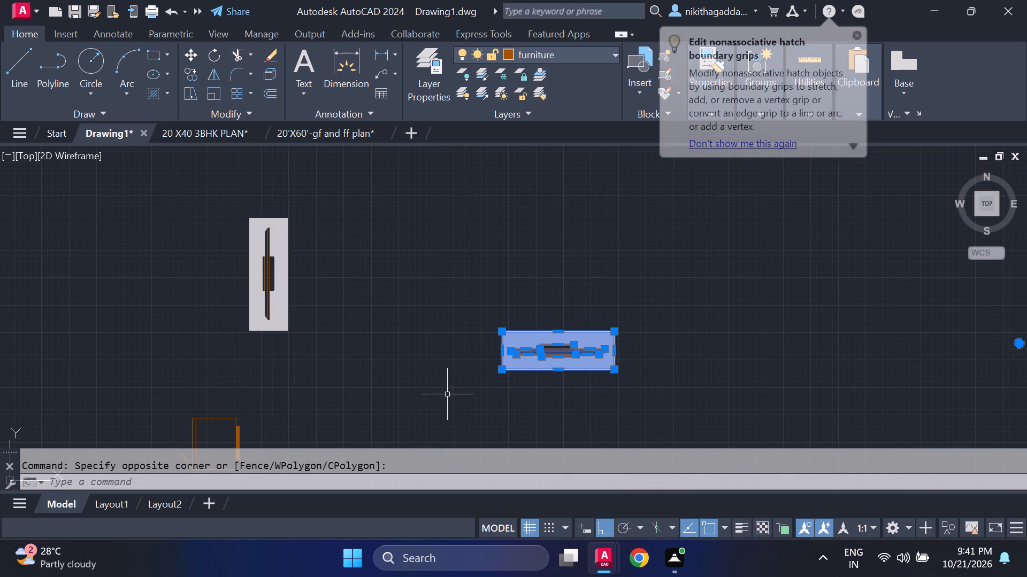
text(co)
key(Return)
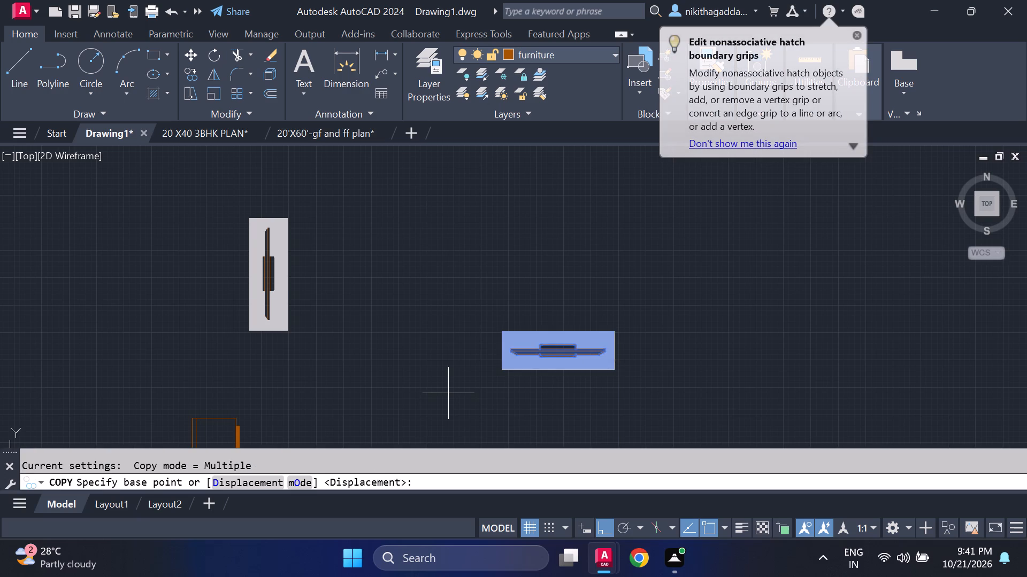
click(502, 370)
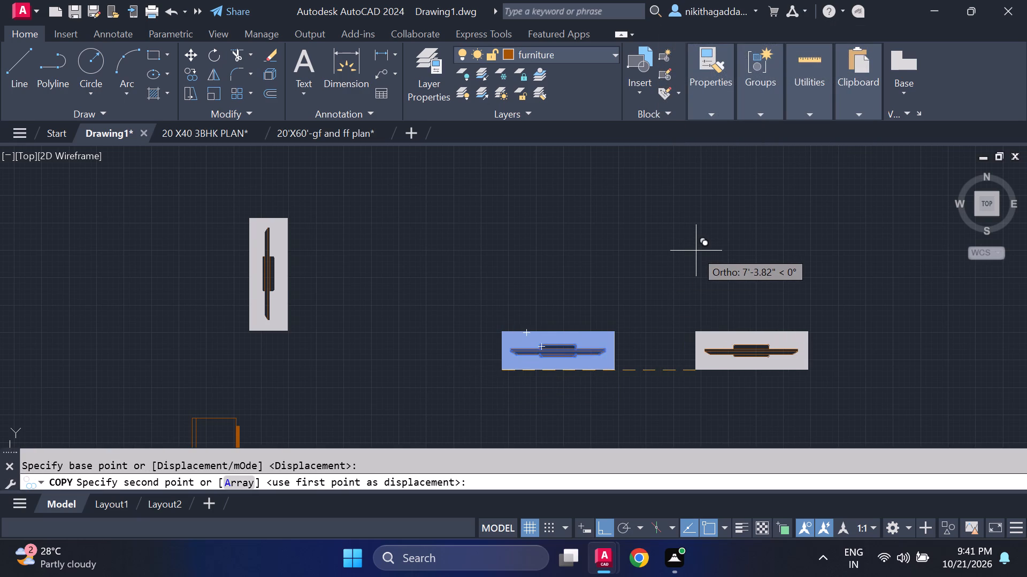
key(F8)
scroll(658, 261, down, 4)
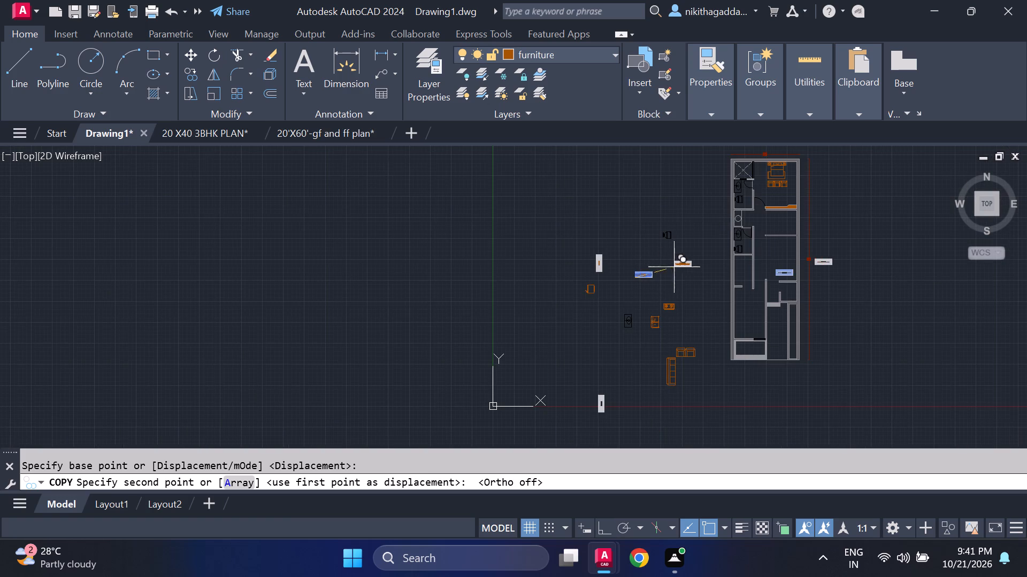
middle_drag(681, 264, 639, 307)
scroll(653, 287, up, 4)
scroll(637, 287, down, 1)
middle_drag(629, 294, 549, 332)
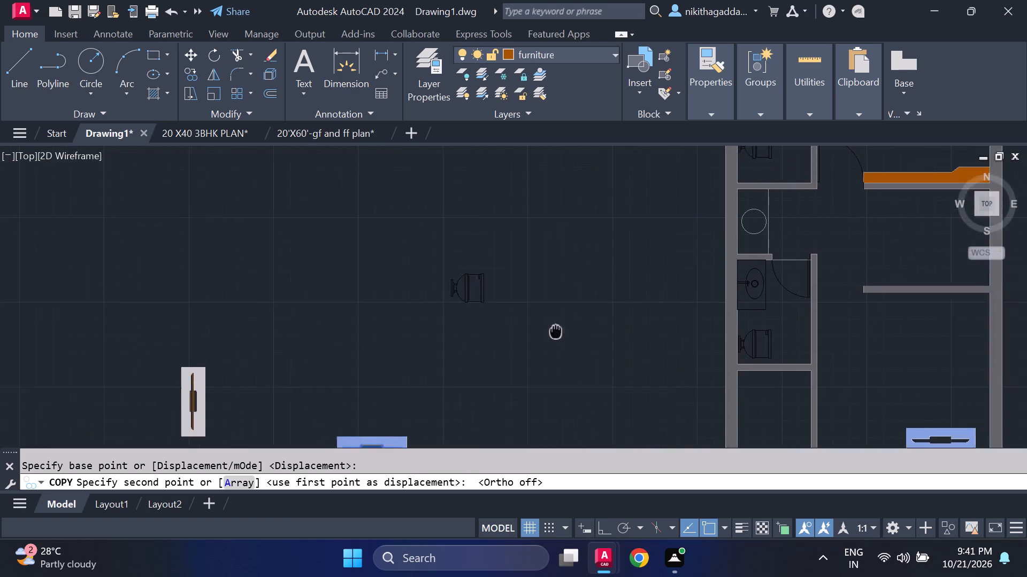
middle_drag(549, 332, 306, 317)
scroll(303, 315, down, 3)
scroll(421, 280, up, 3)
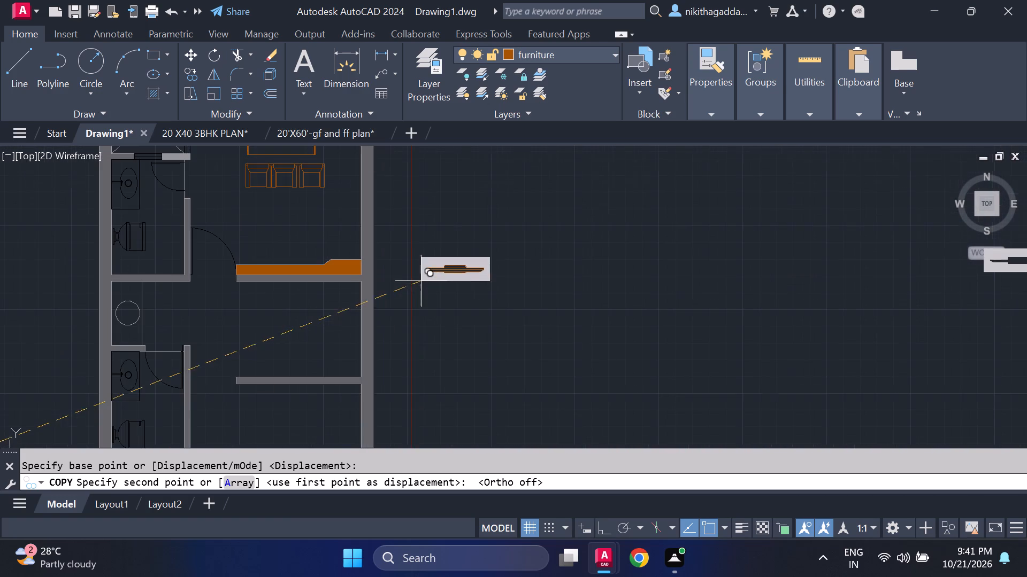
middle_drag(418, 287, 652, 324)
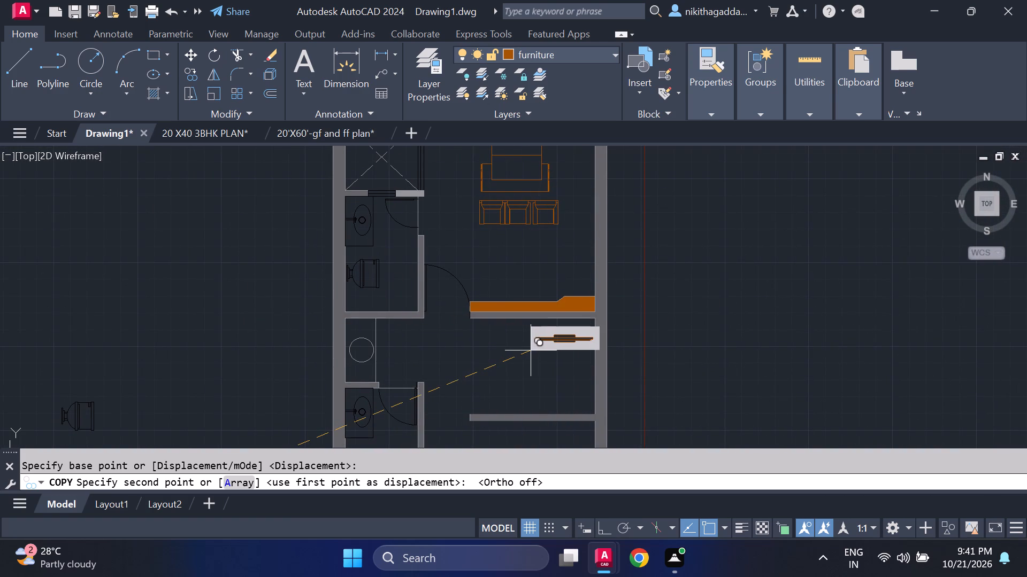
middle_drag(531, 350, 556, 342)
scroll(519, 309, up, 2)
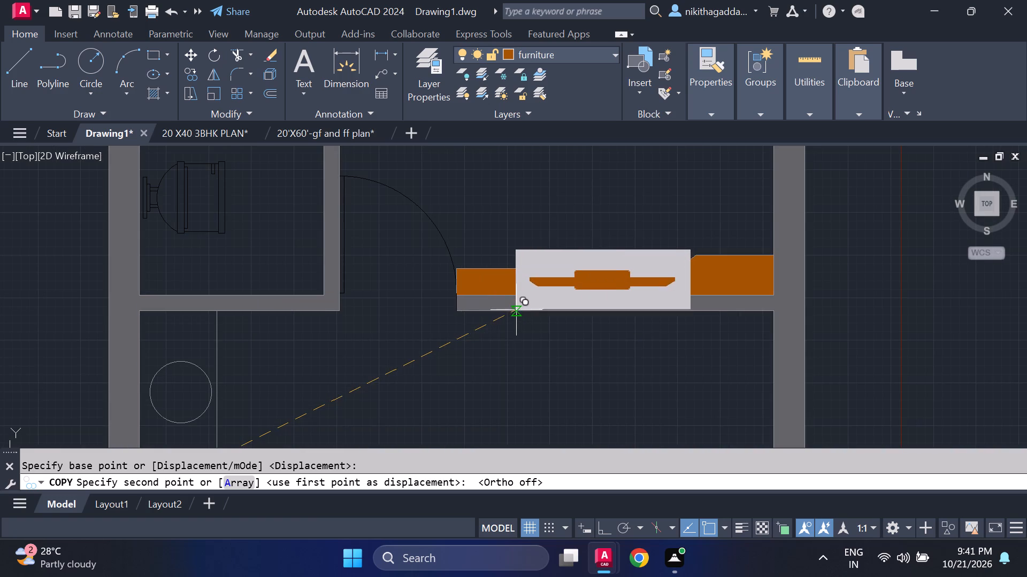
middle_drag(607, 298, 402, 302)
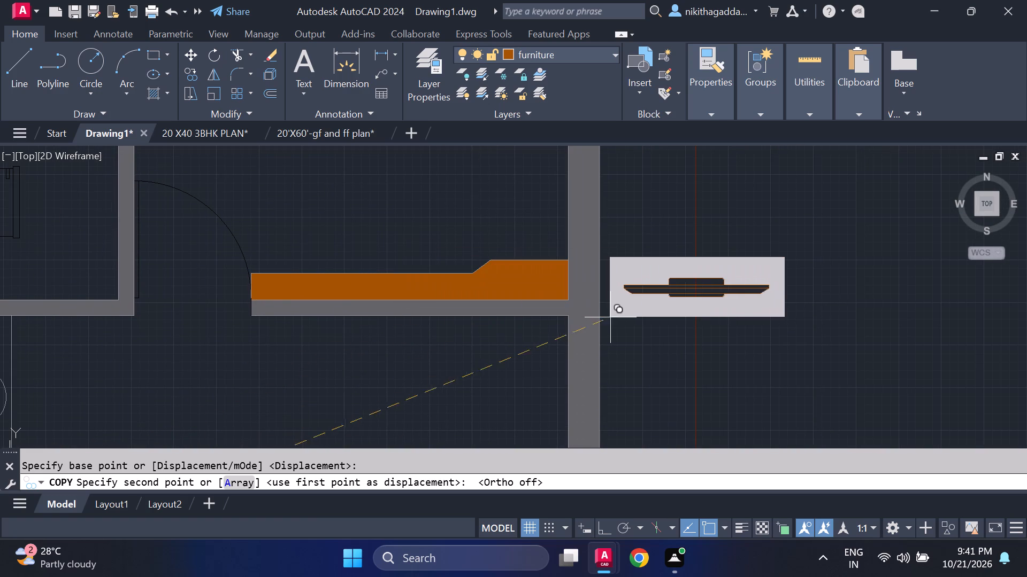
click(685, 317)
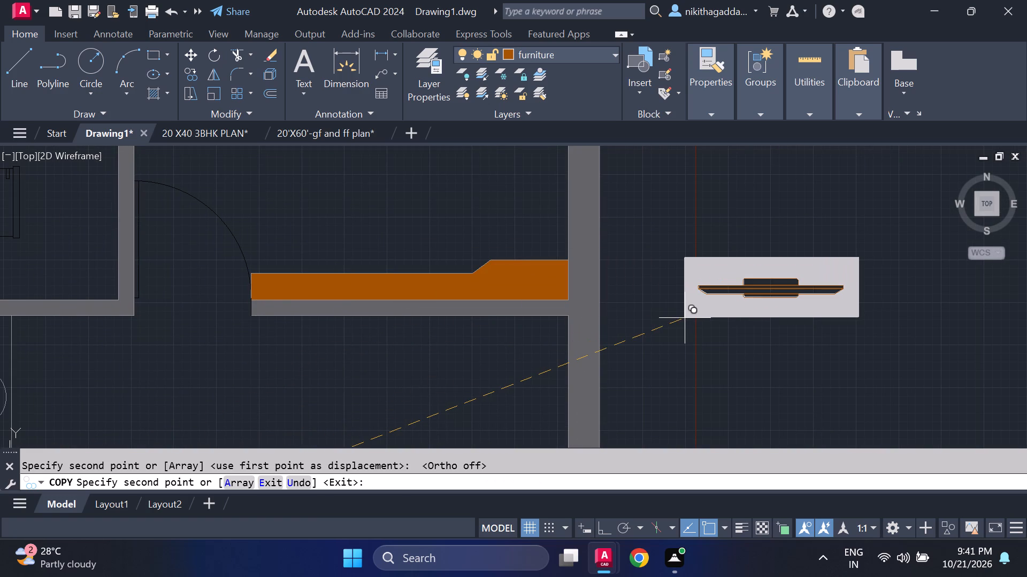
key(Escape)
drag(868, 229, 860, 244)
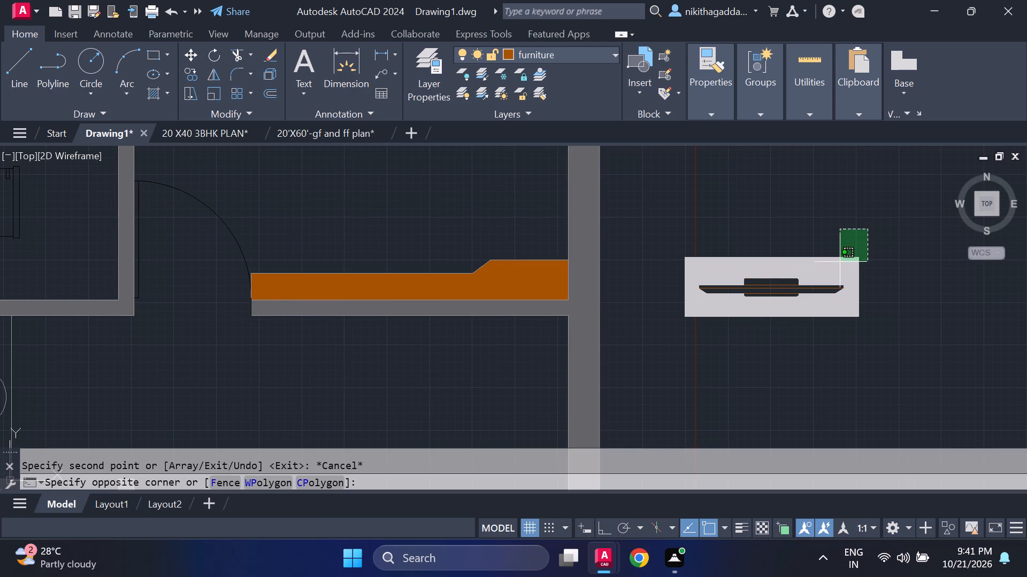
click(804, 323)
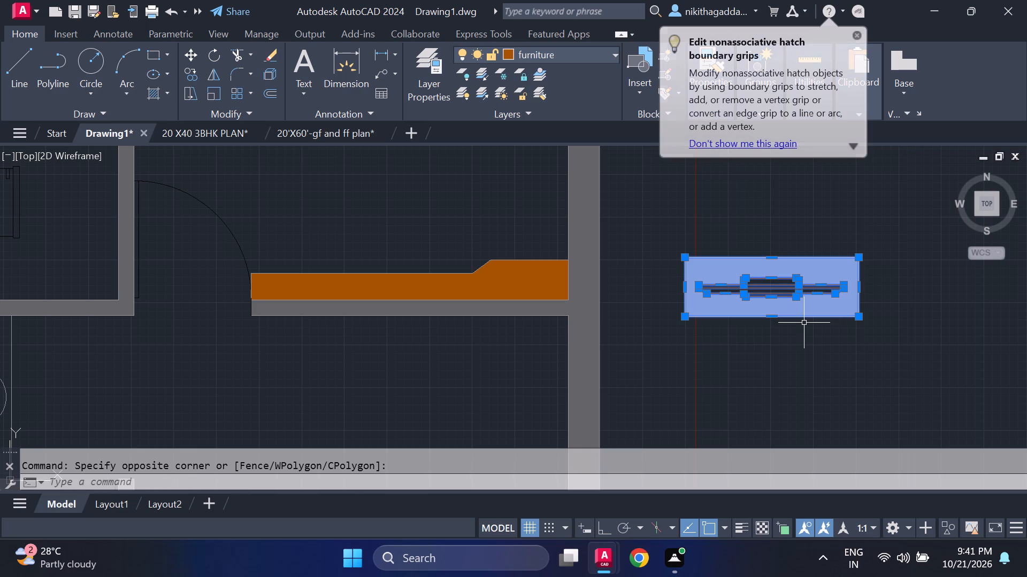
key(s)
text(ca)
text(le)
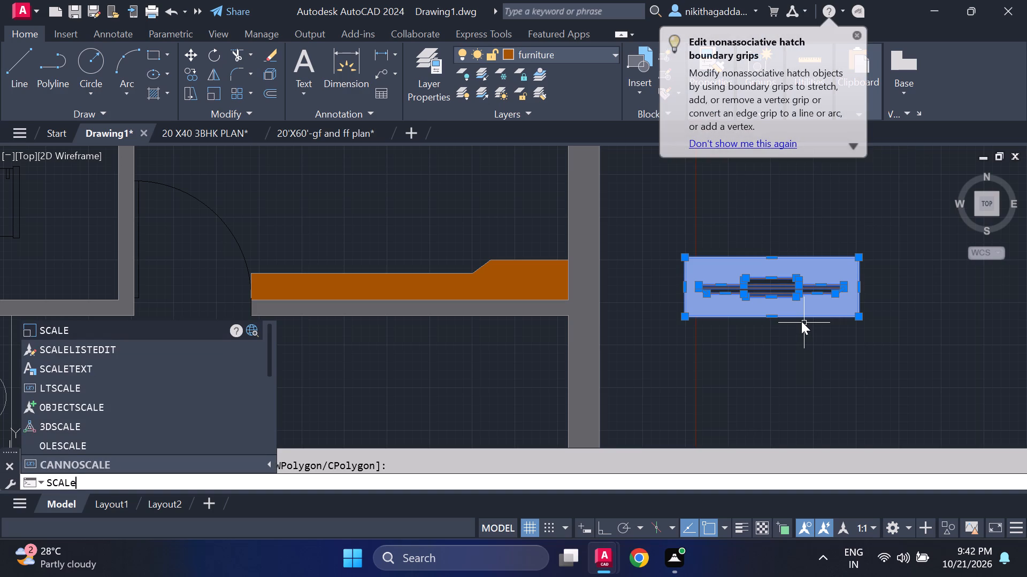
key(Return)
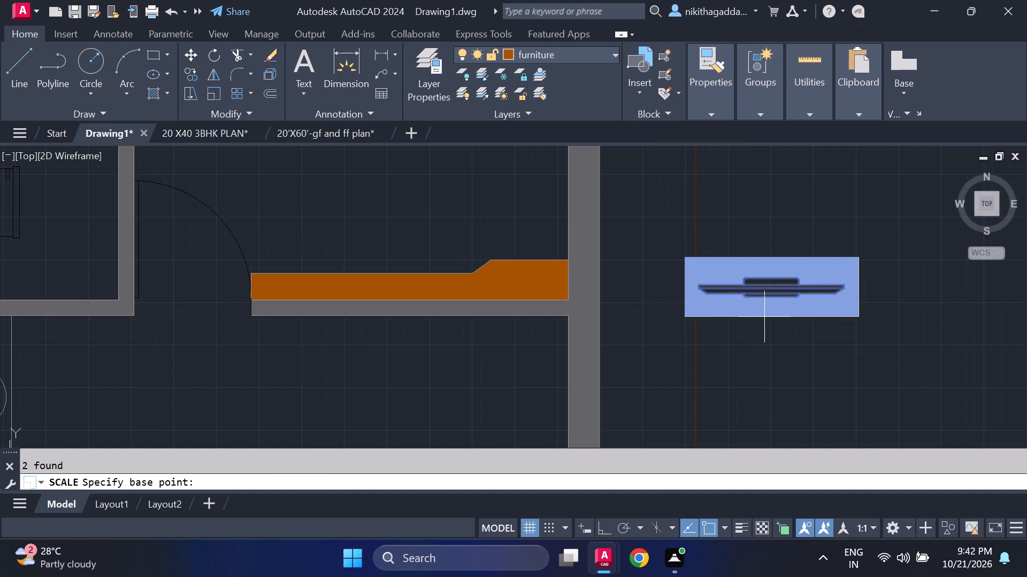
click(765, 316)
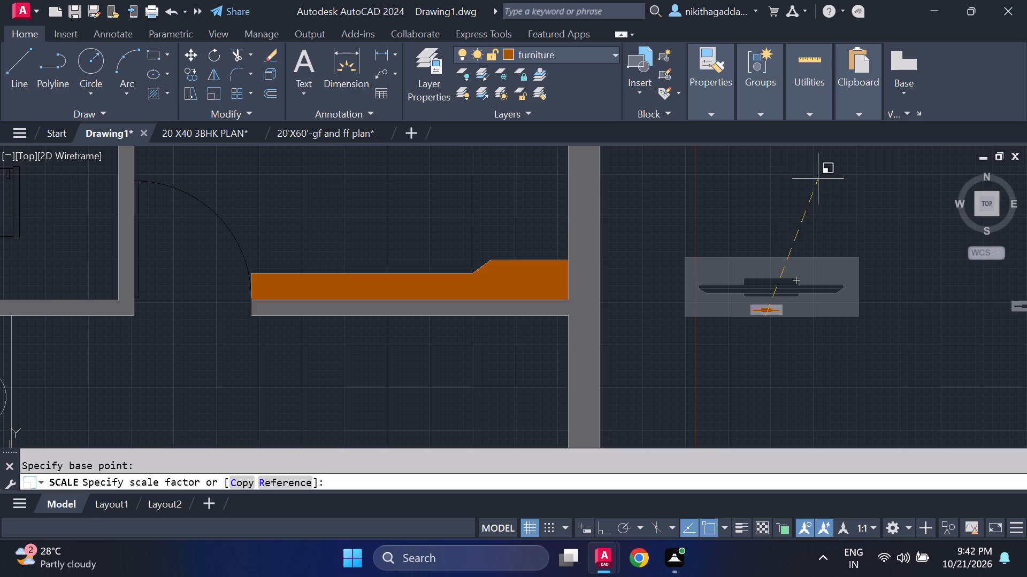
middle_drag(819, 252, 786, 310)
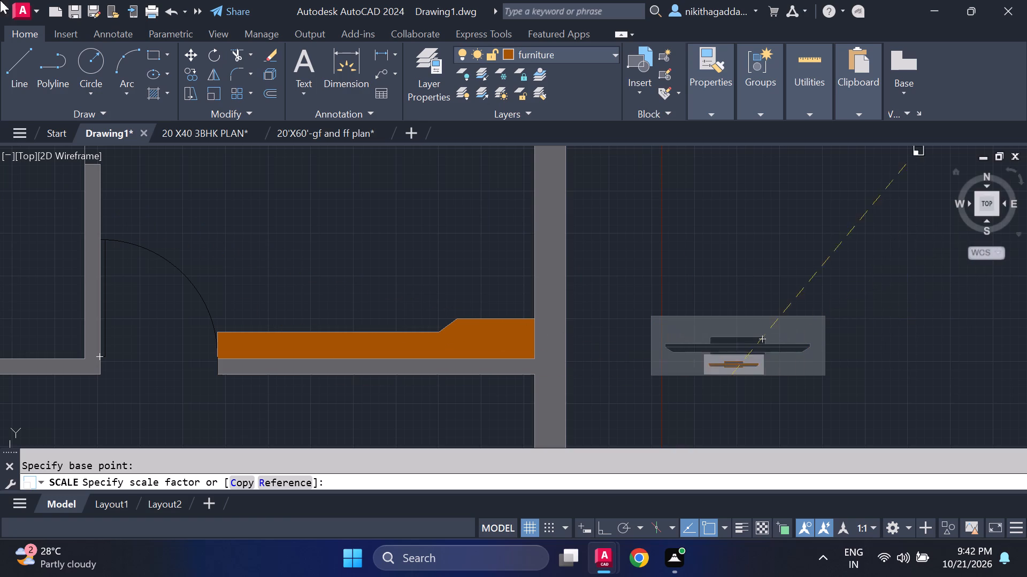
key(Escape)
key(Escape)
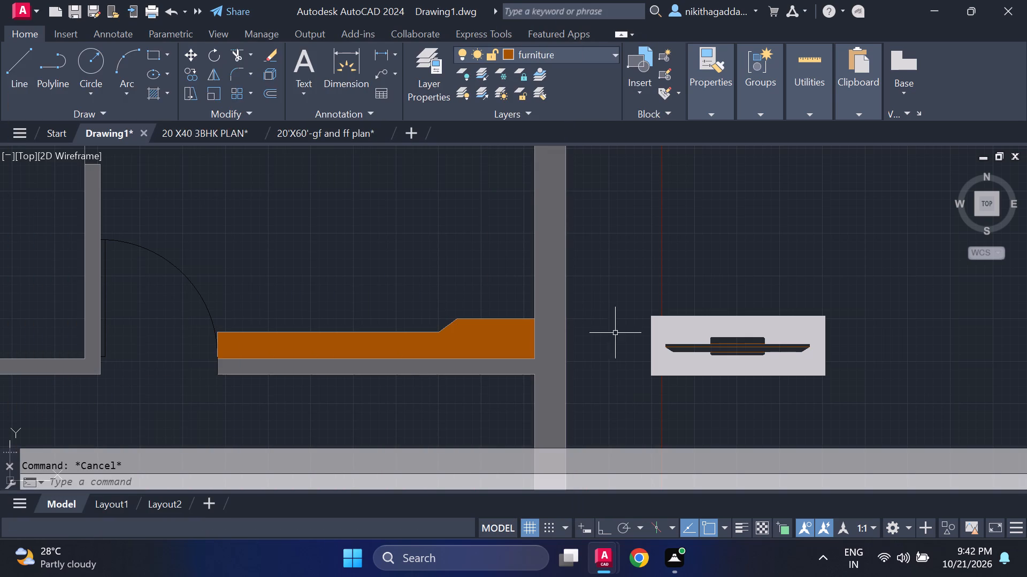
Scale the TV symbol outside the east wall down freehand to a little over half its size, from its lower-right corner.
click(872, 320)
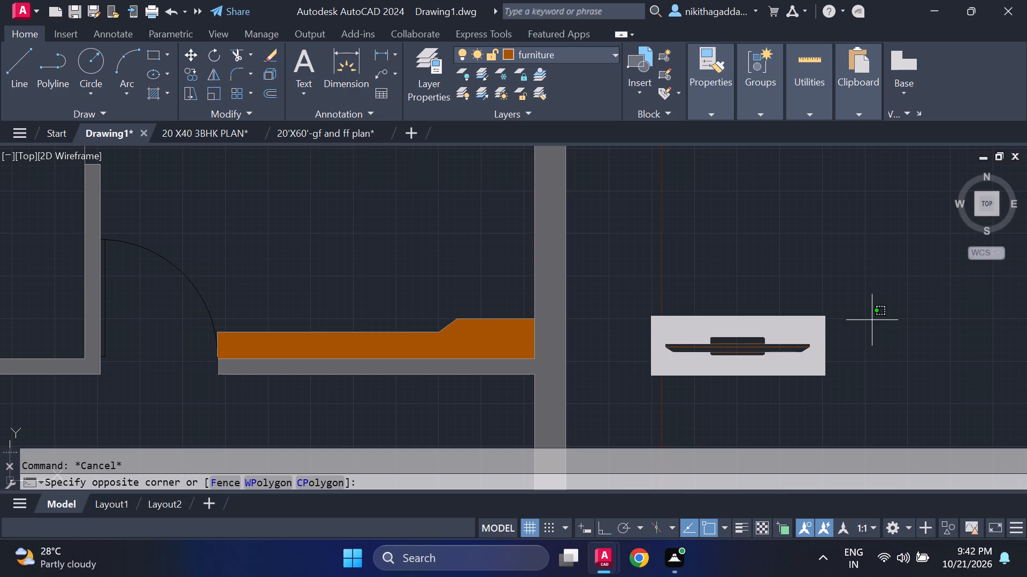
click(687, 412)
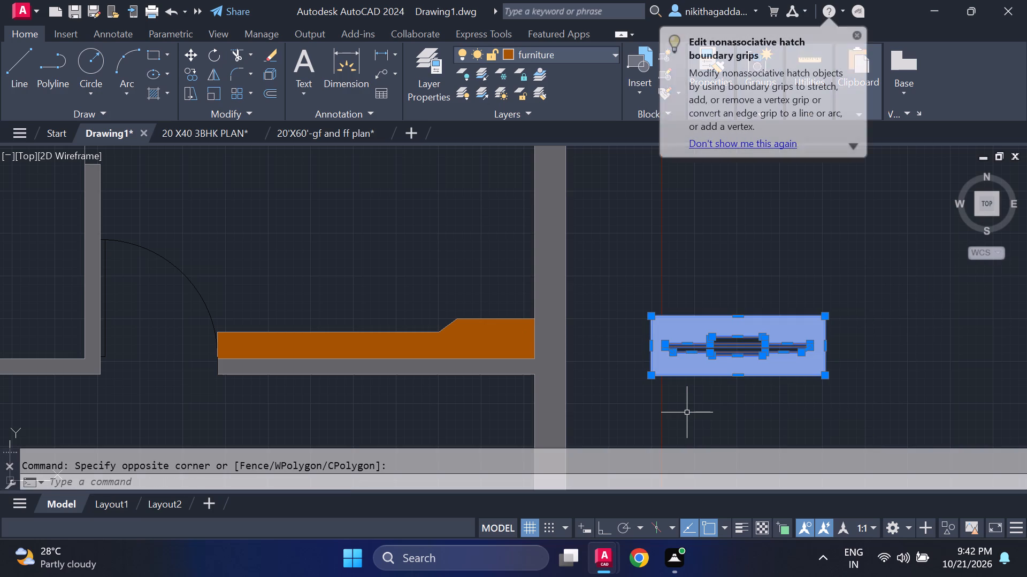
key(s)
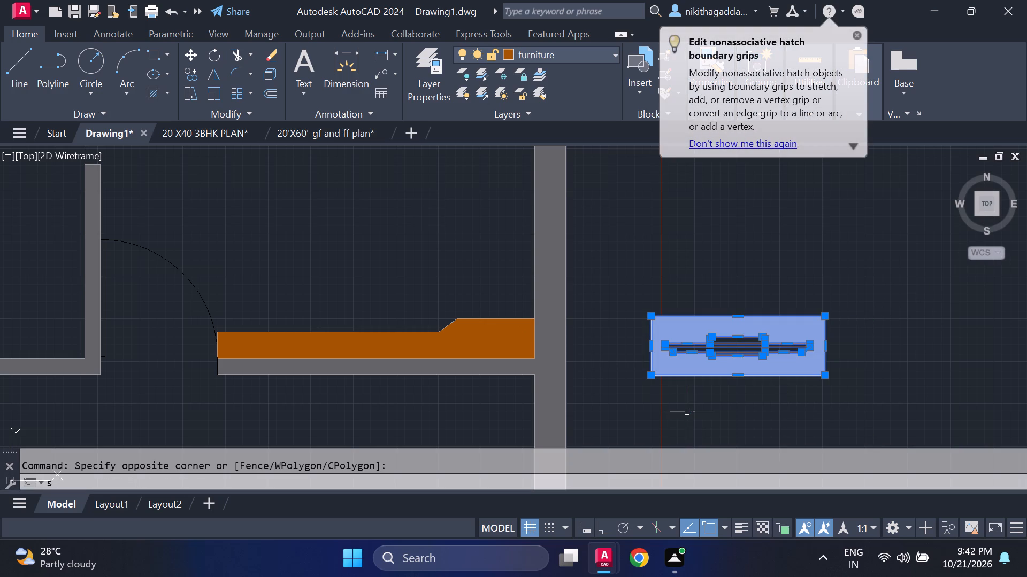
text(cale)
key(Return)
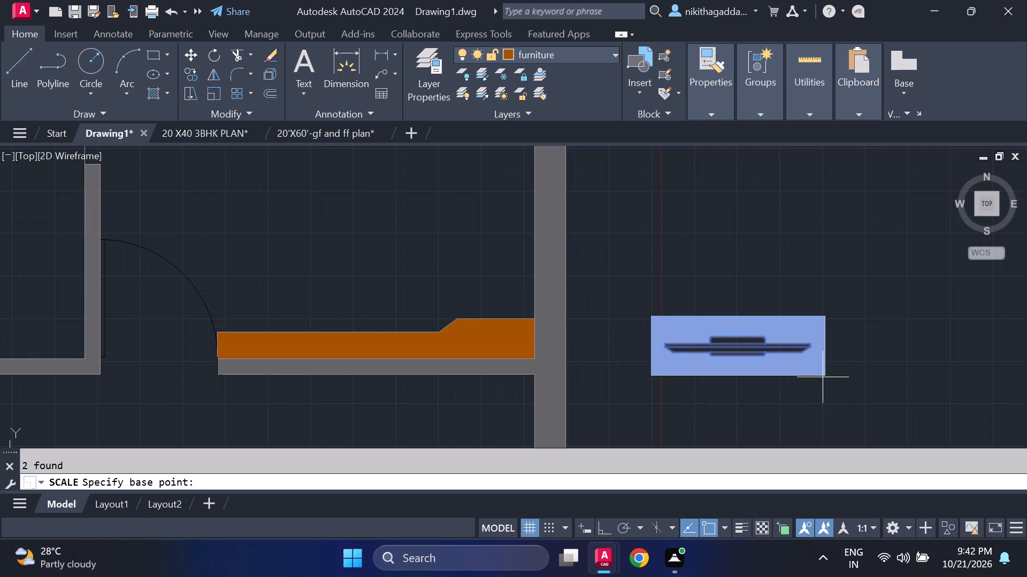
click(824, 377)
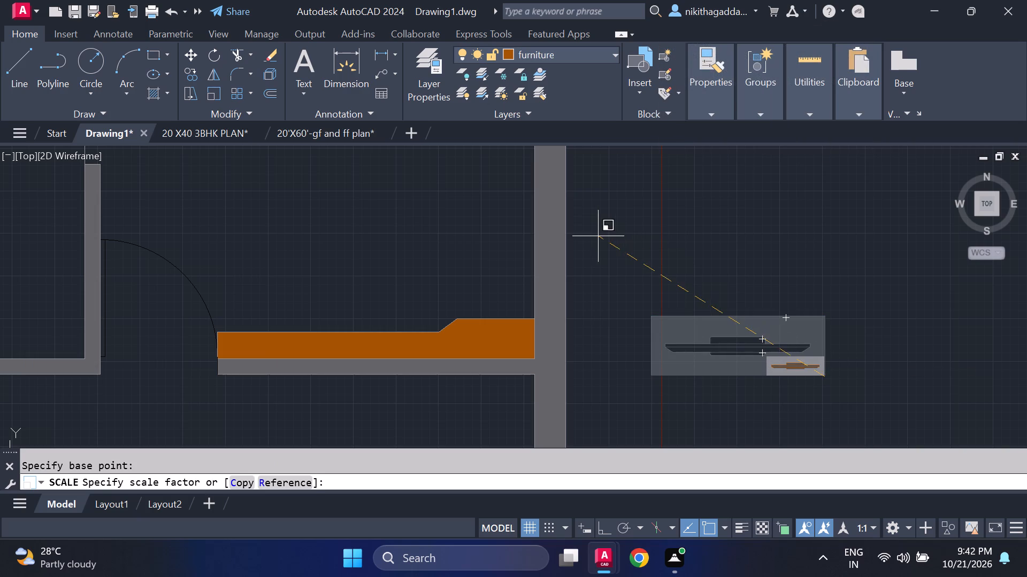
click(354, 111)
click(354, 111)
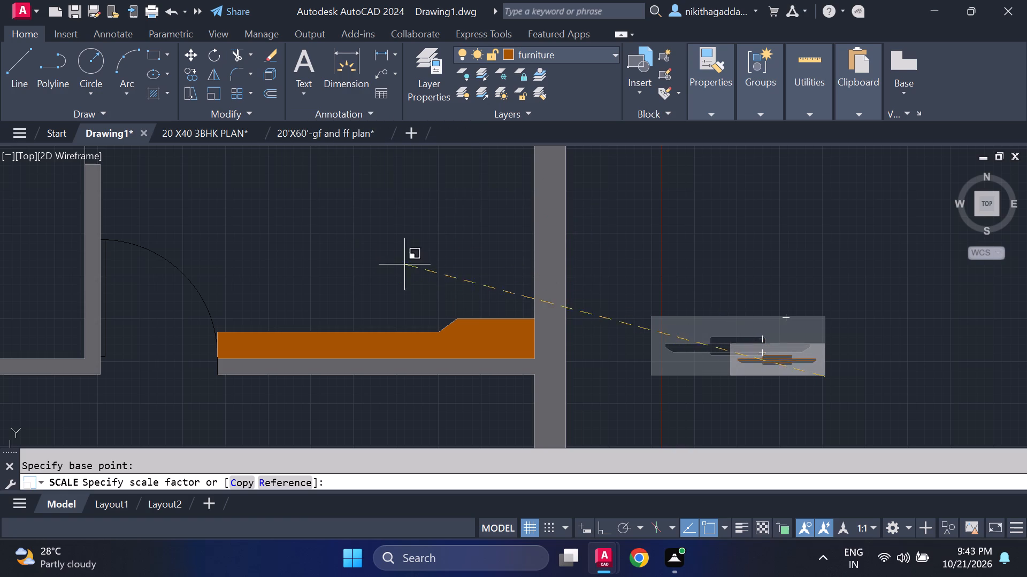
click(352, 253)
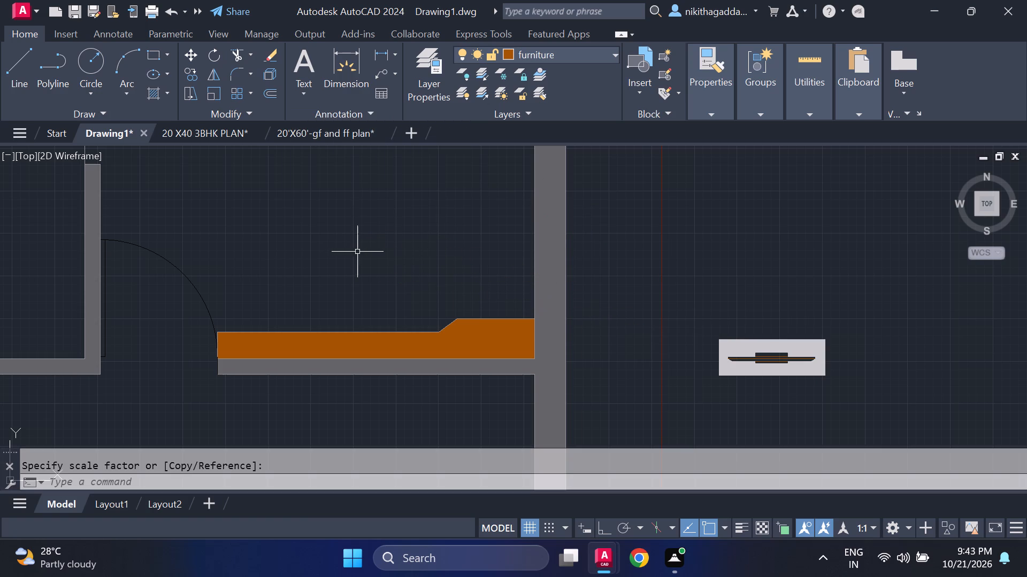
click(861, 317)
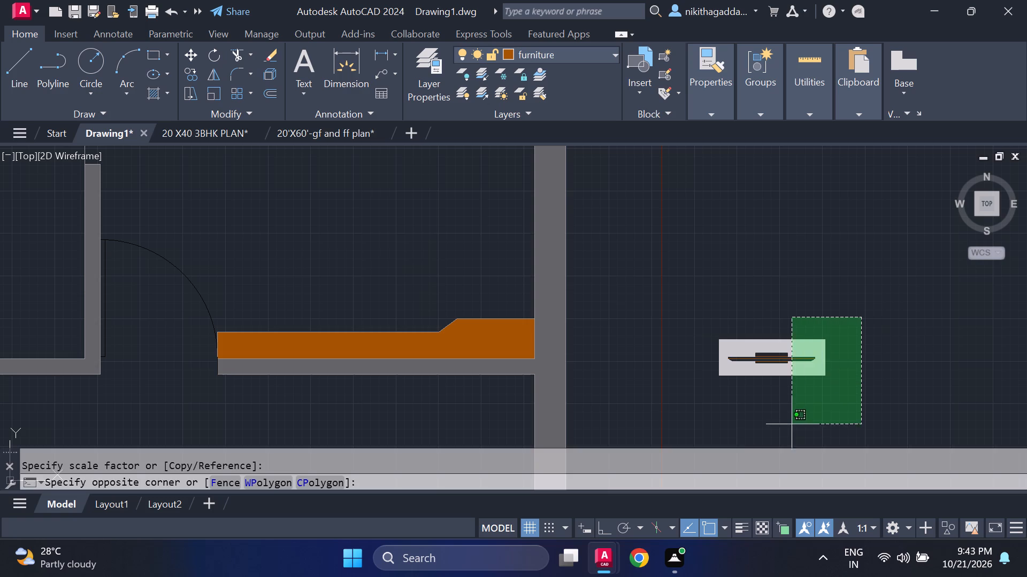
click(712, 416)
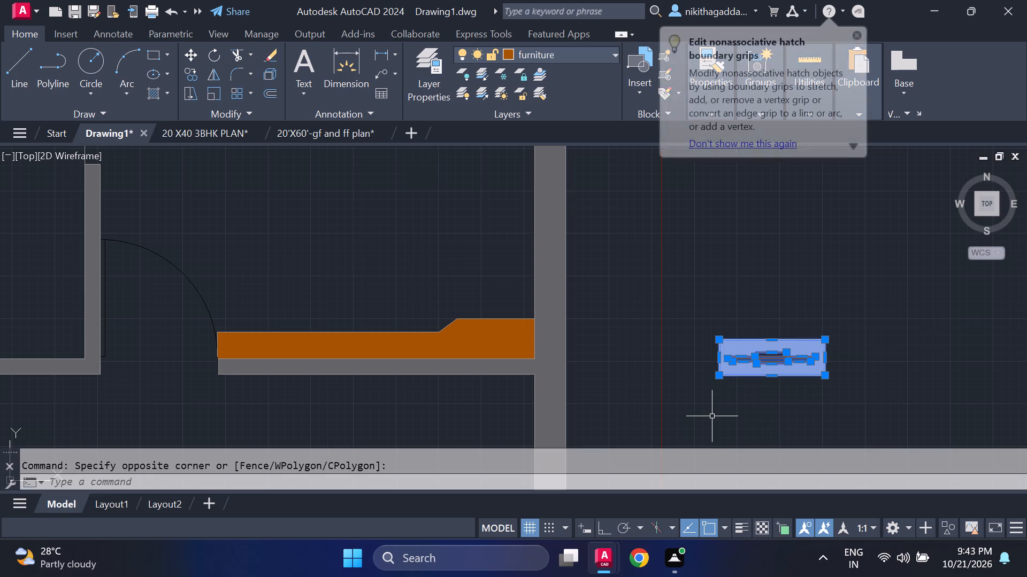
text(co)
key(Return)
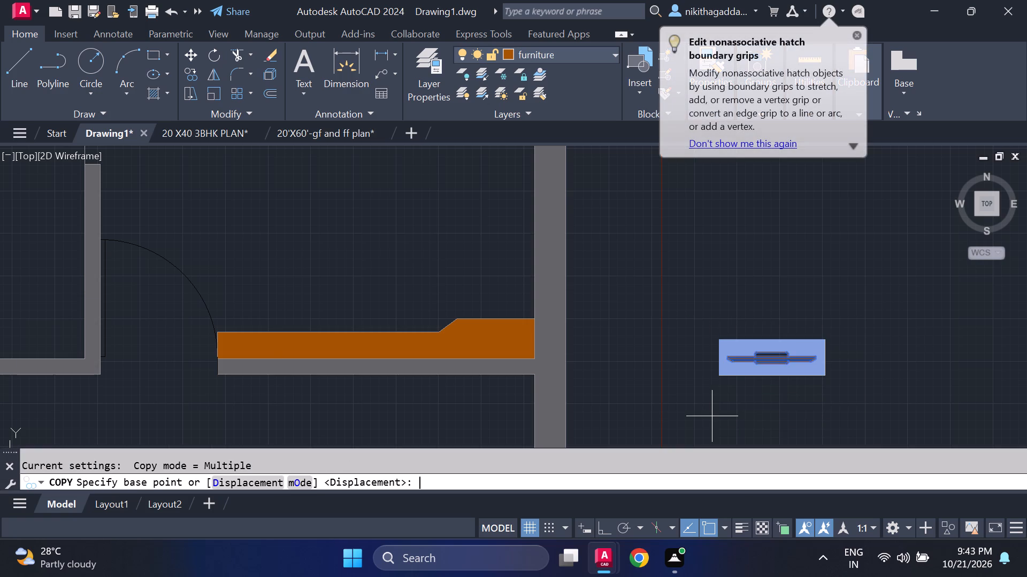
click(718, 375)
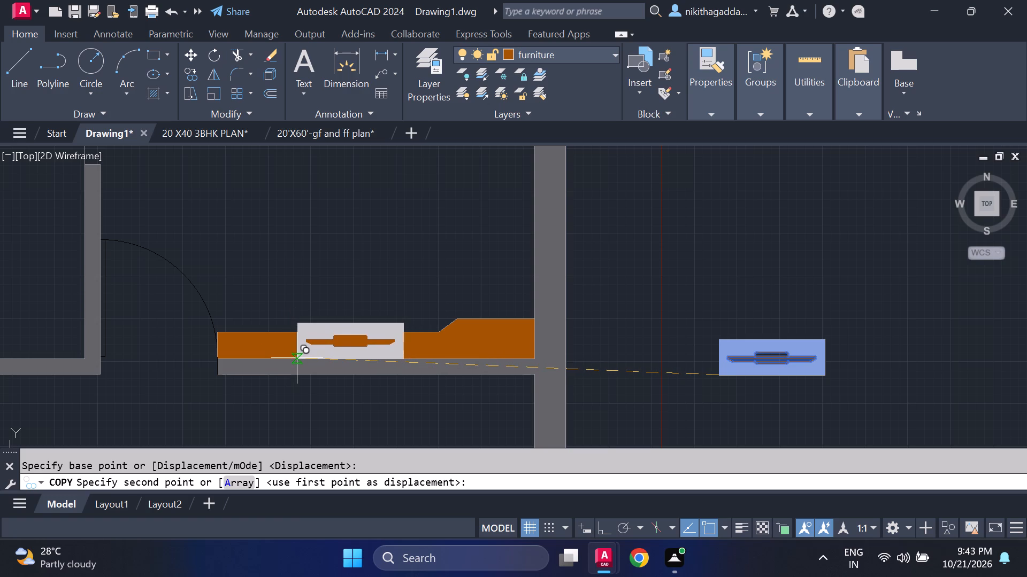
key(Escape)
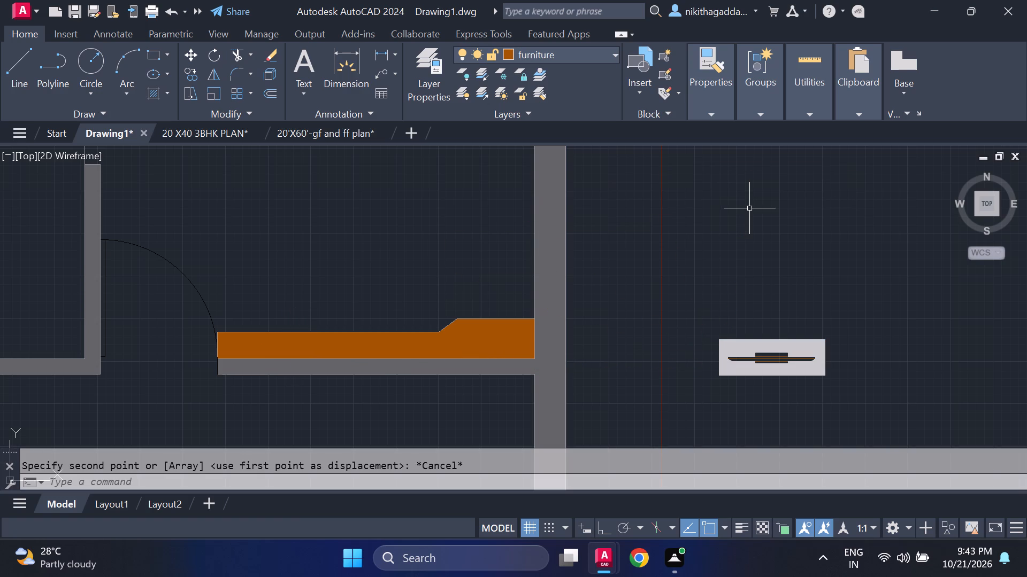
Scale the TV symbol outside the east wall down freehand to about 0.6 of its size, from its lower-left corner.
click(869, 333)
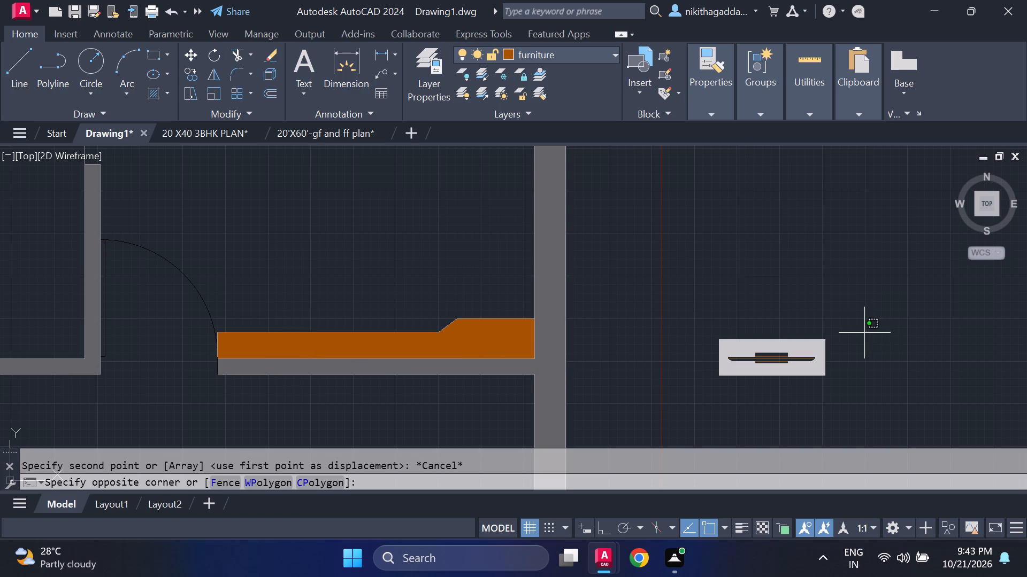
click(688, 400)
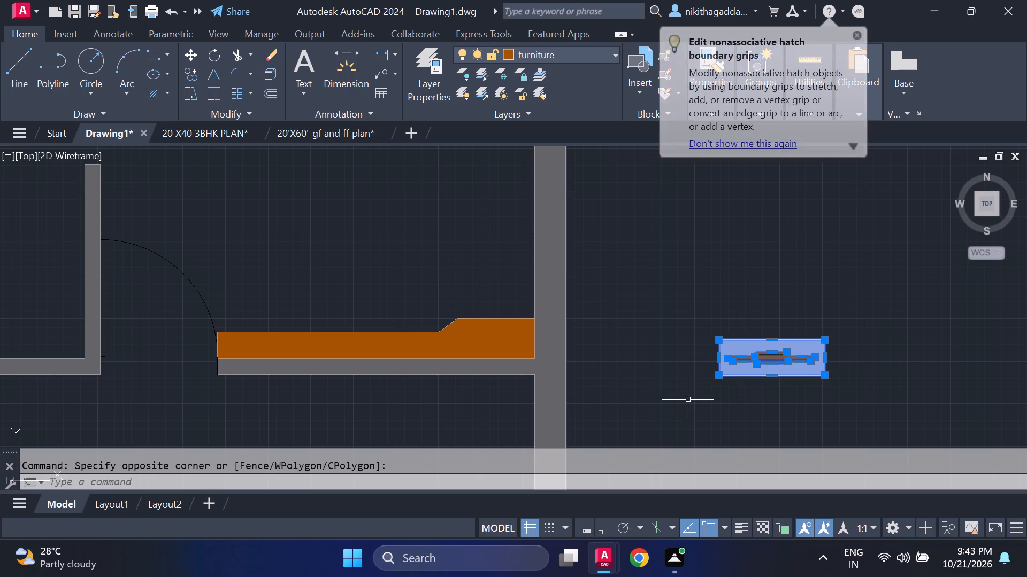
text(scale)
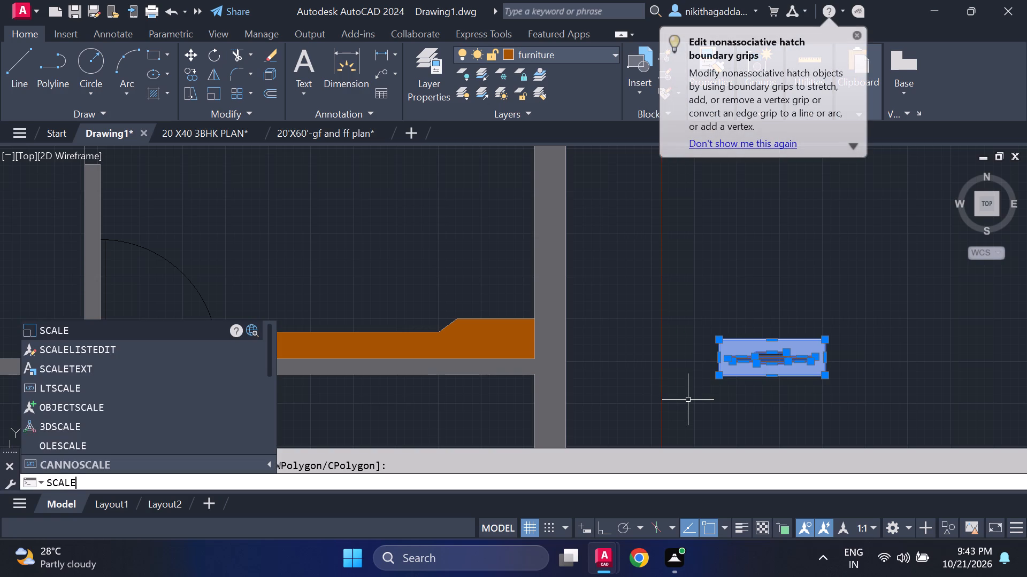
key(Return)
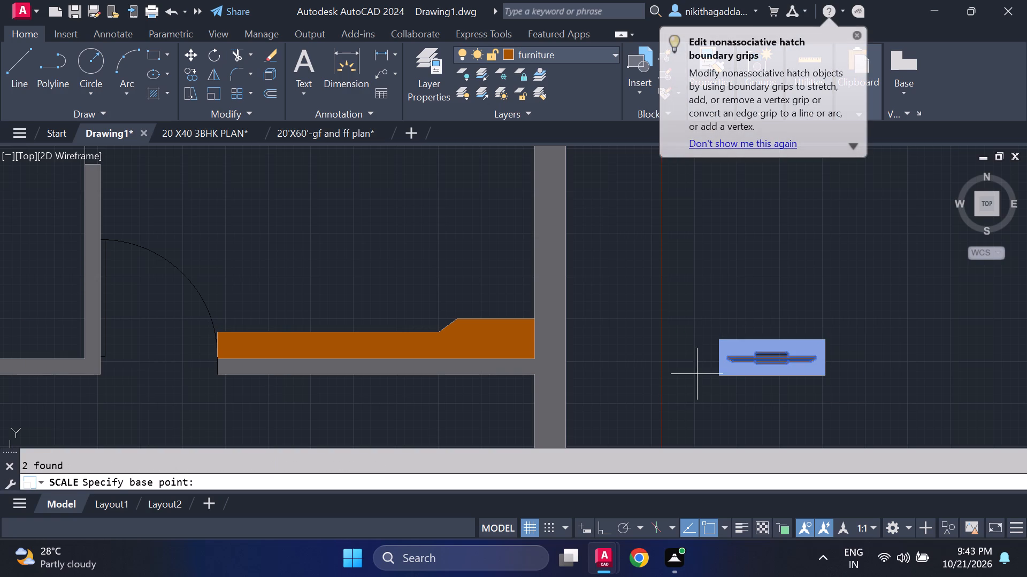
click(719, 377)
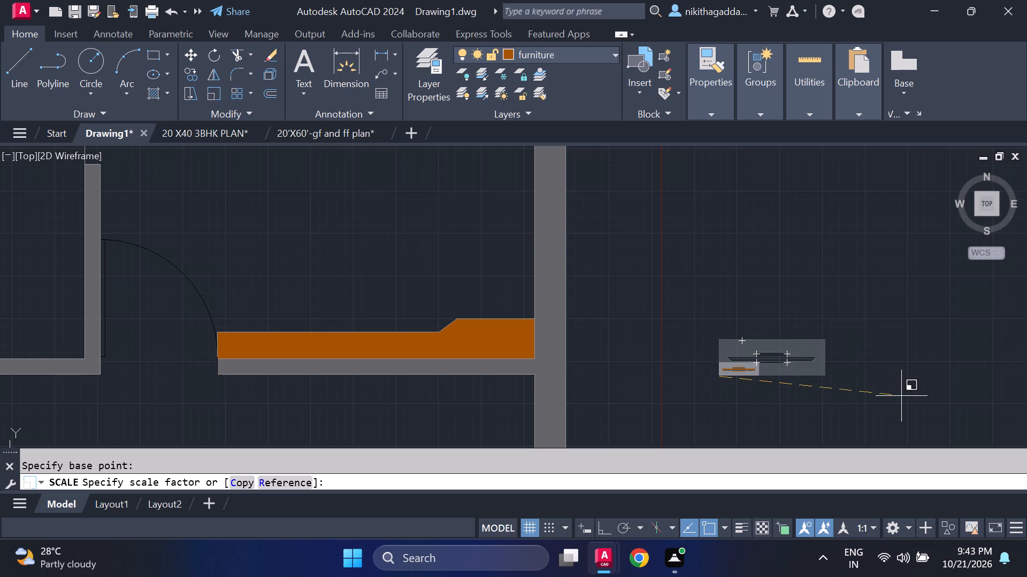
click(1005, 385)
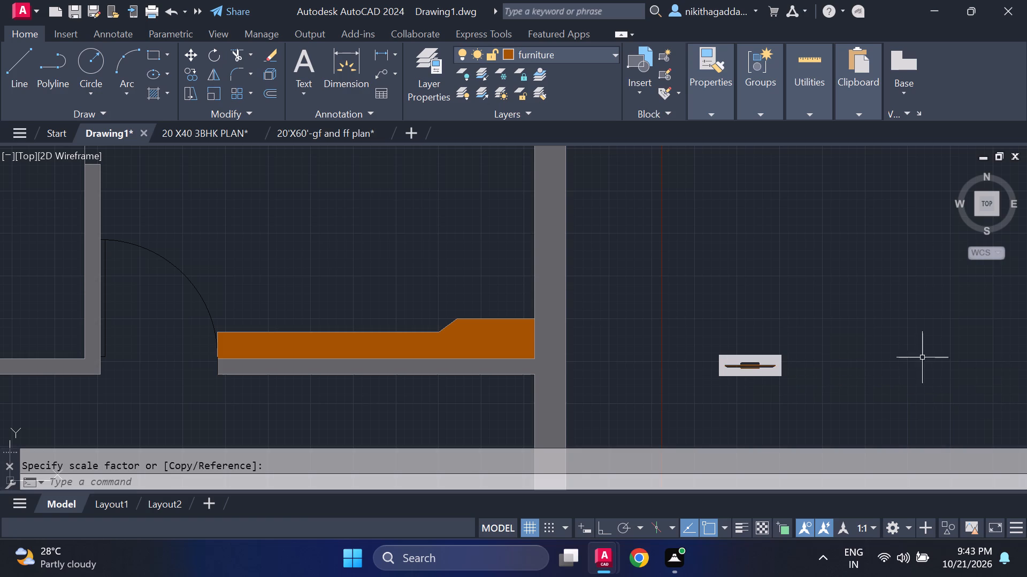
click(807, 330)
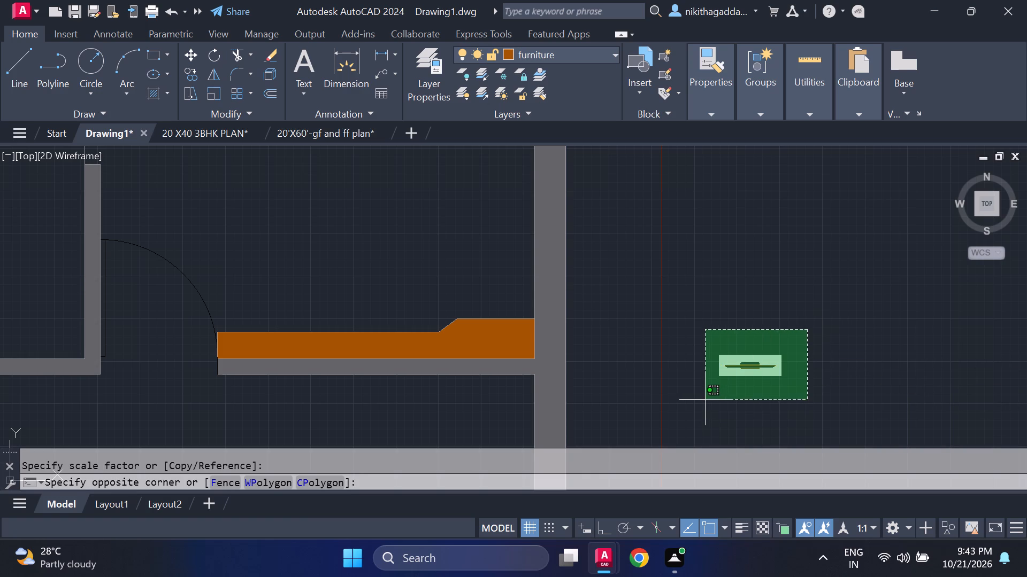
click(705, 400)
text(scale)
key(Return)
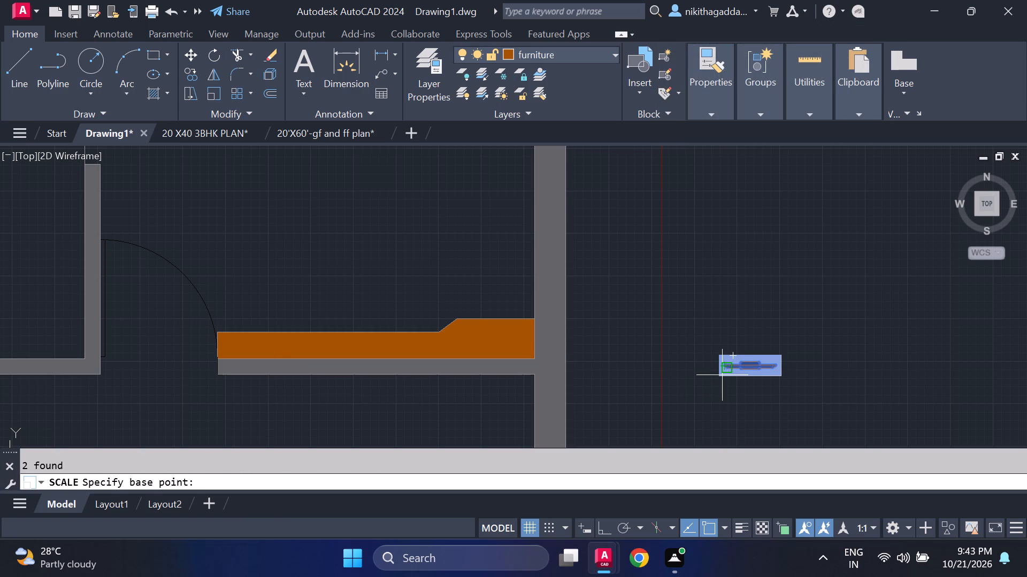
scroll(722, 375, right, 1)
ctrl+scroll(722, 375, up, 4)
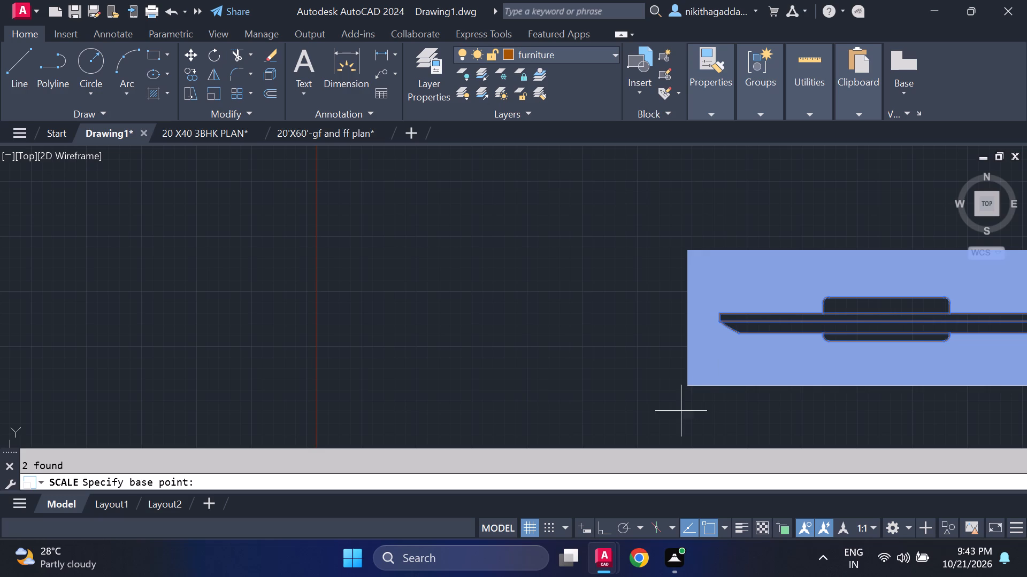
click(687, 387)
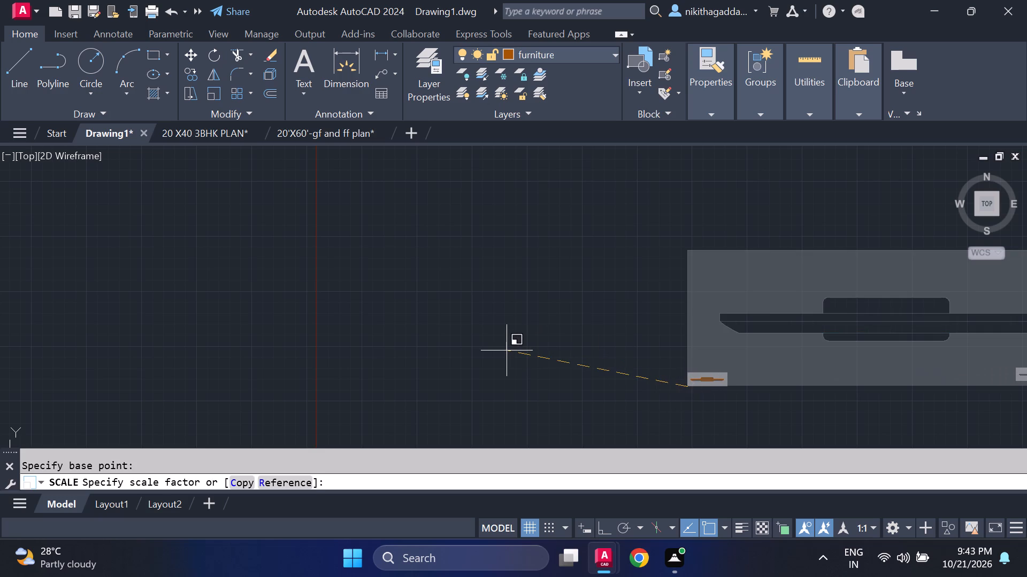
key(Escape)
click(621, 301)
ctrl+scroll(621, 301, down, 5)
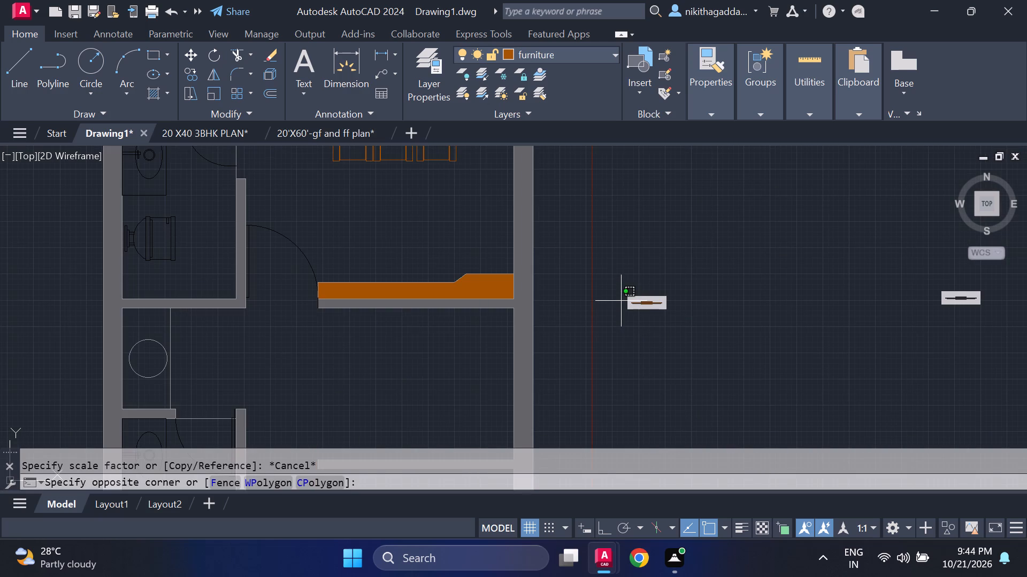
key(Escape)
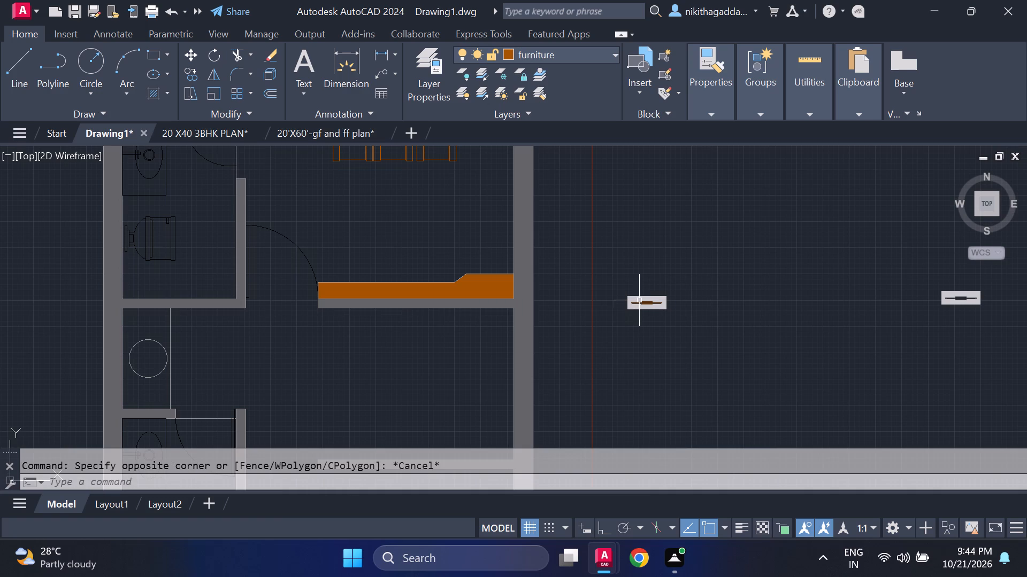
Move the reduced TV symbol and its hatch by the lower-left corner onto the western half of the orange cabinet.
scroll(661, 280, up, 1)
scroll(661, 280, down, 1)
scroll(661, 280, up, 1)
scroll(661, 280, down, 1)
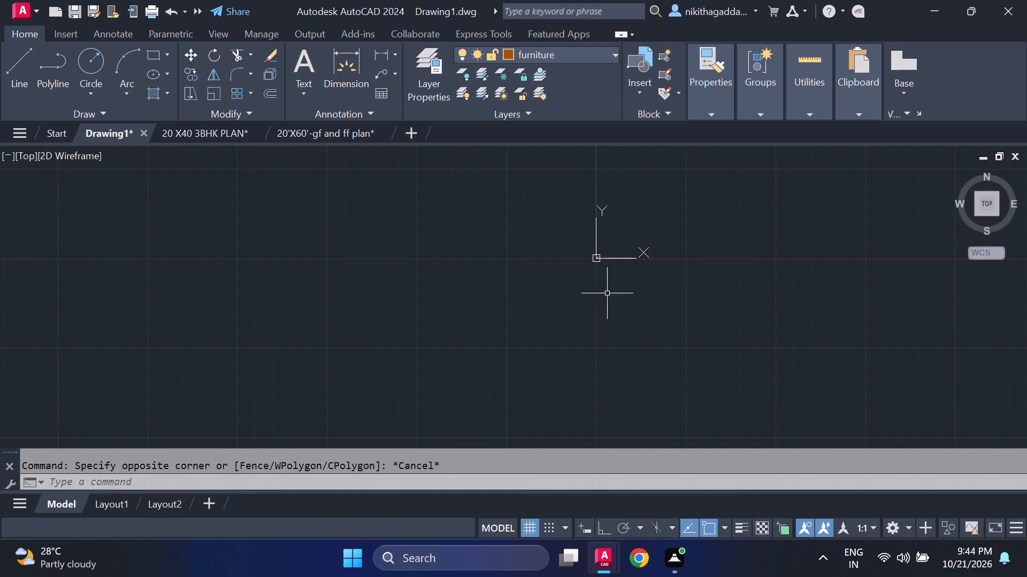
scroll(603, 275, up, 3)
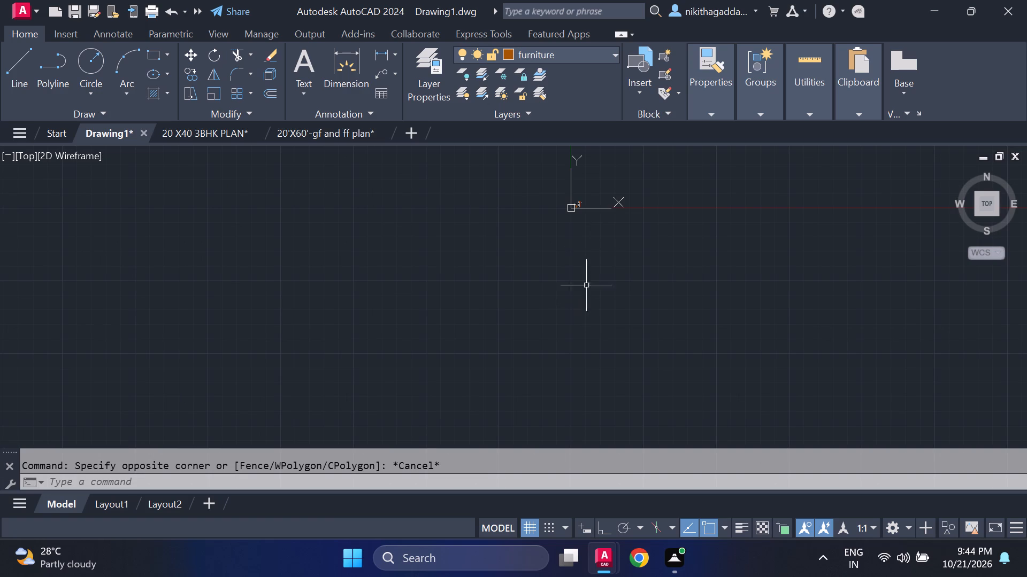
scroll(545, 165, up, 4)
middle_drag(762, 385, 712, 308)
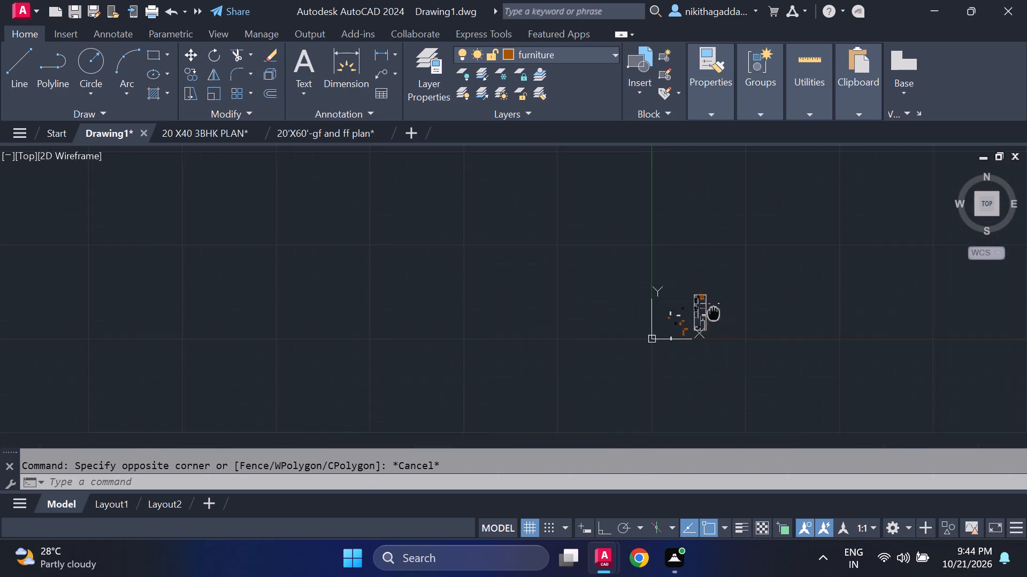
middle_drag(712, 308, 709, 305)
scroll(708, 302, up, 6)
scroll(626, 241, up, 4)
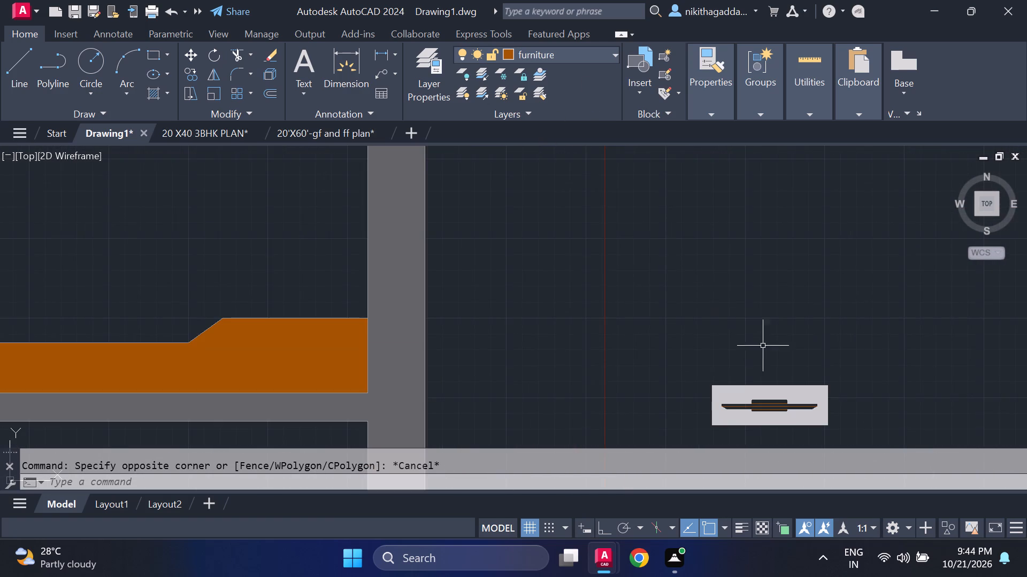
middle_drag(772, 349, 731, 248)
scroll(763, 326, up, 2)
click(847, 171)
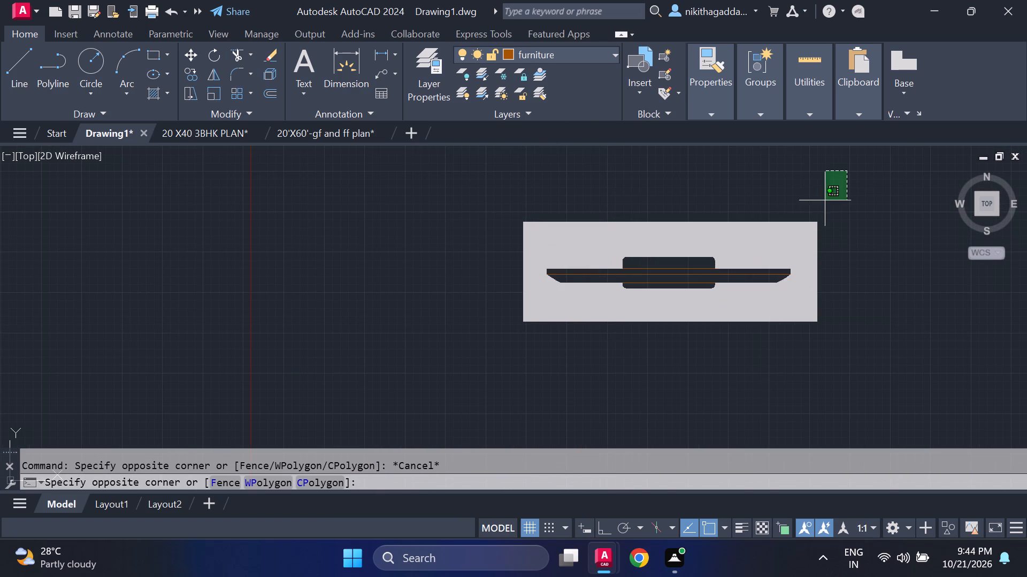
click(467, 362)
key(m)
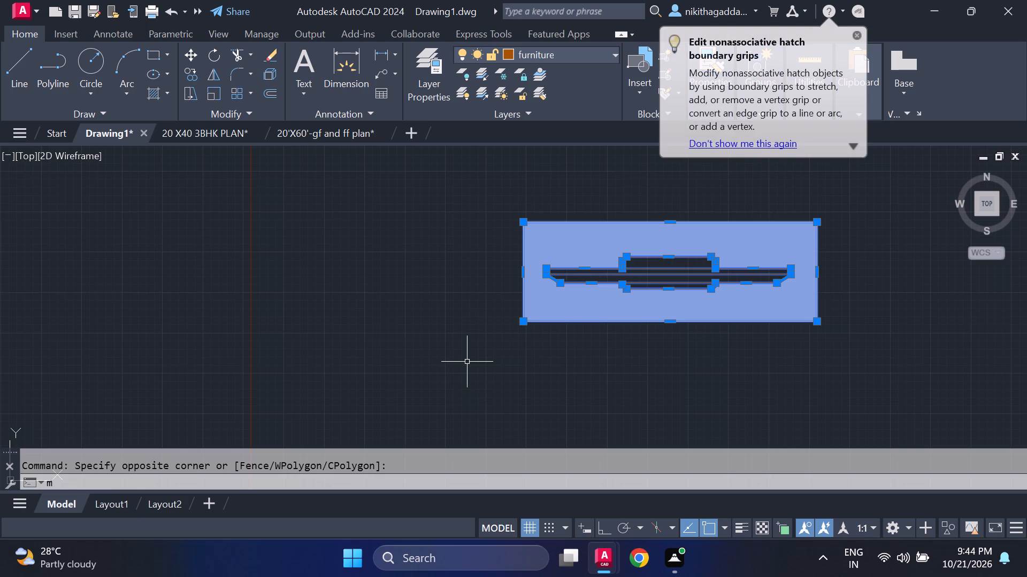
key(Return)
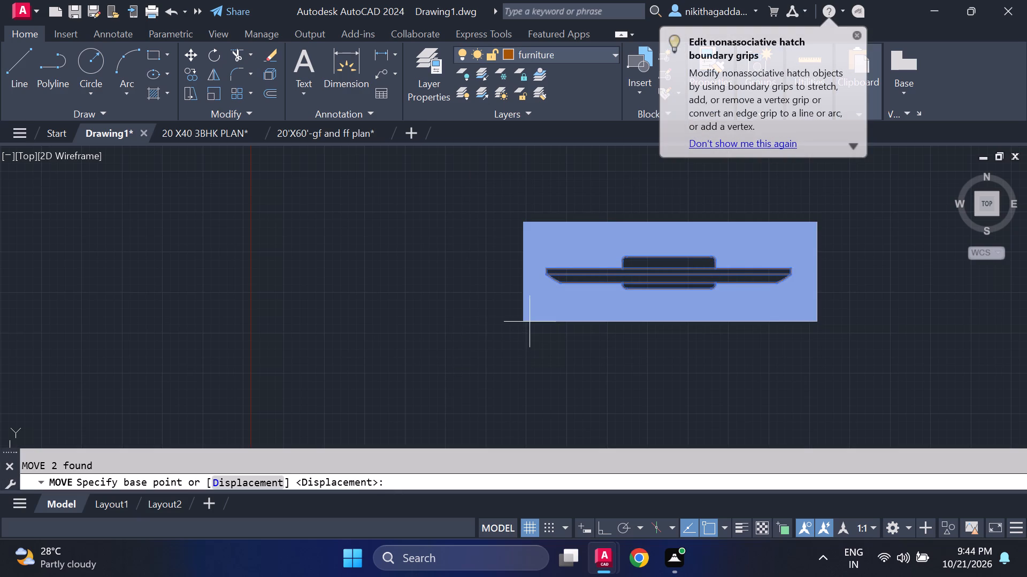
click(525, 321)
middle_drag(455, 315, 785, 332)
scroll(700, 332, down, 5)
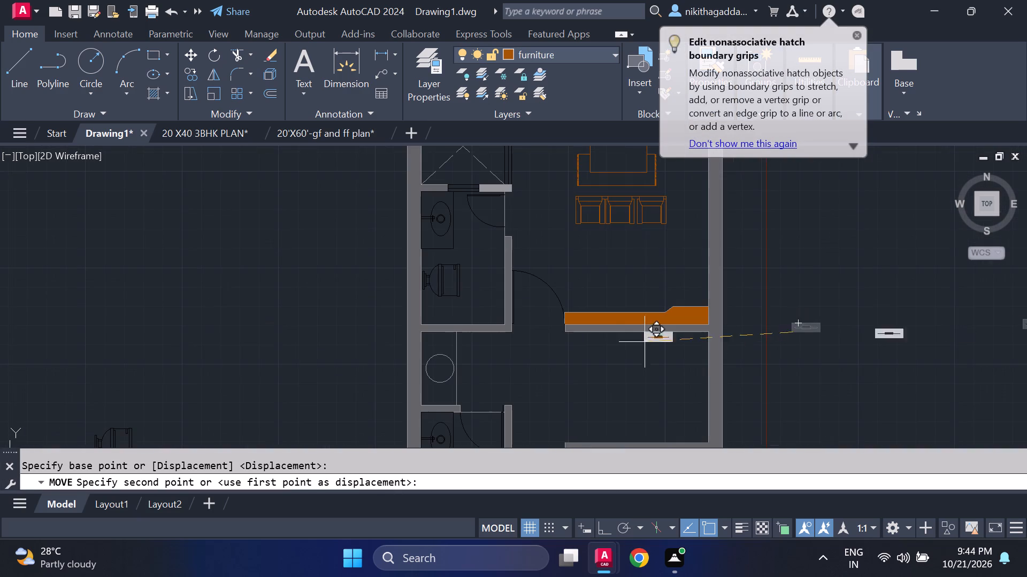
scroll(600, 319, up, 4)
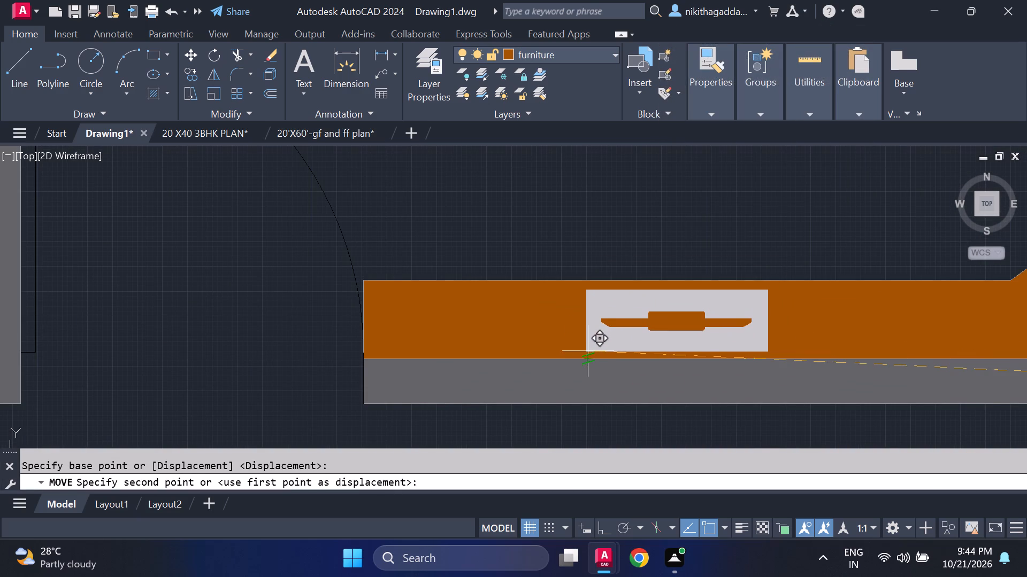
click(589, 348)
Move only the TV symbol's light grey hatch off the orange cabinet to the empty space outside the east wall.
scroll(688, 337, down, 5)
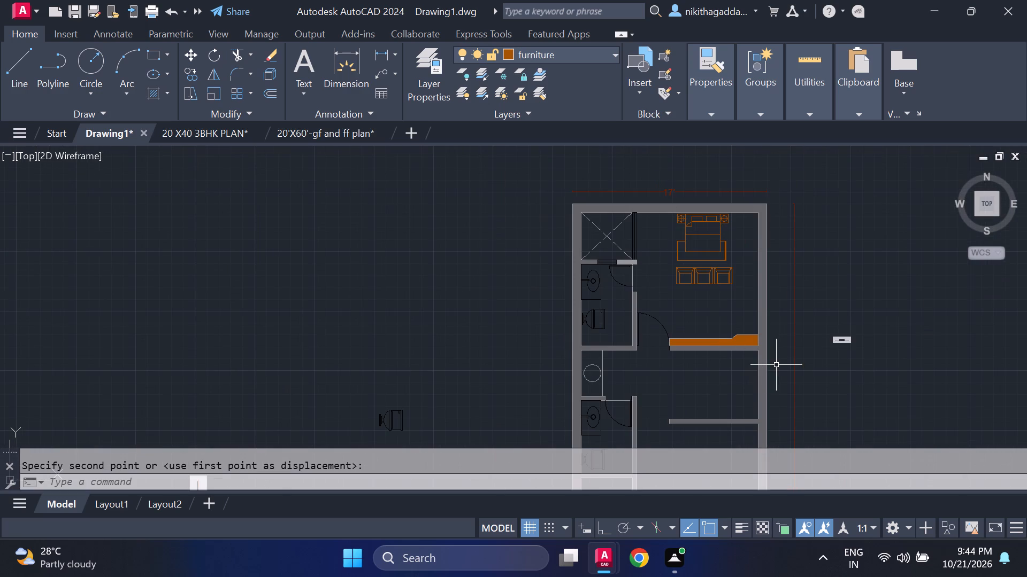
scroll(824, 350, up, 4)
middle_drag(867, 344, 784, 345)
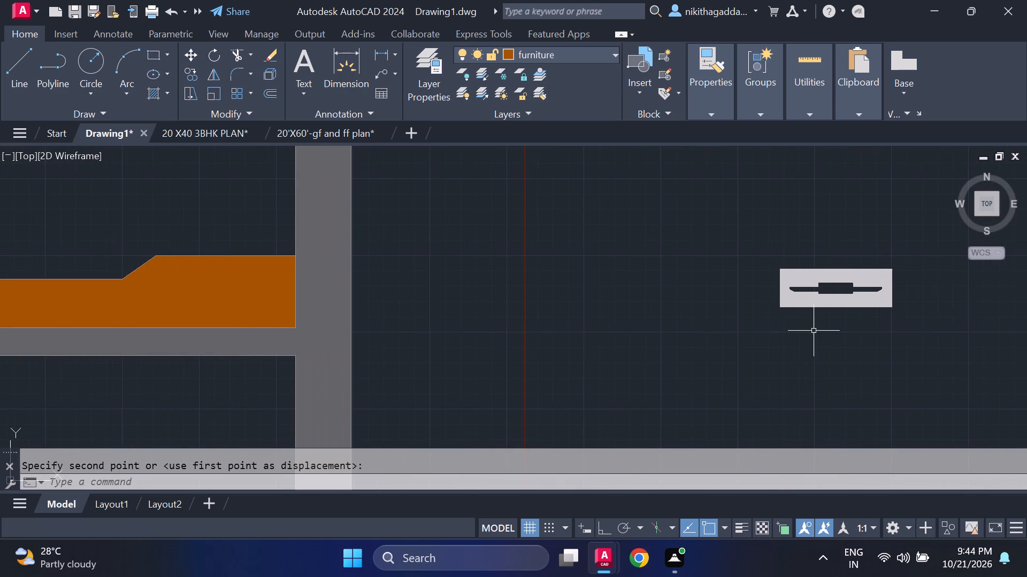
scroll(814, 331, down, 4)
middle_drag(434, 350, 434, 372)
scroll(435, 372, up, 1)
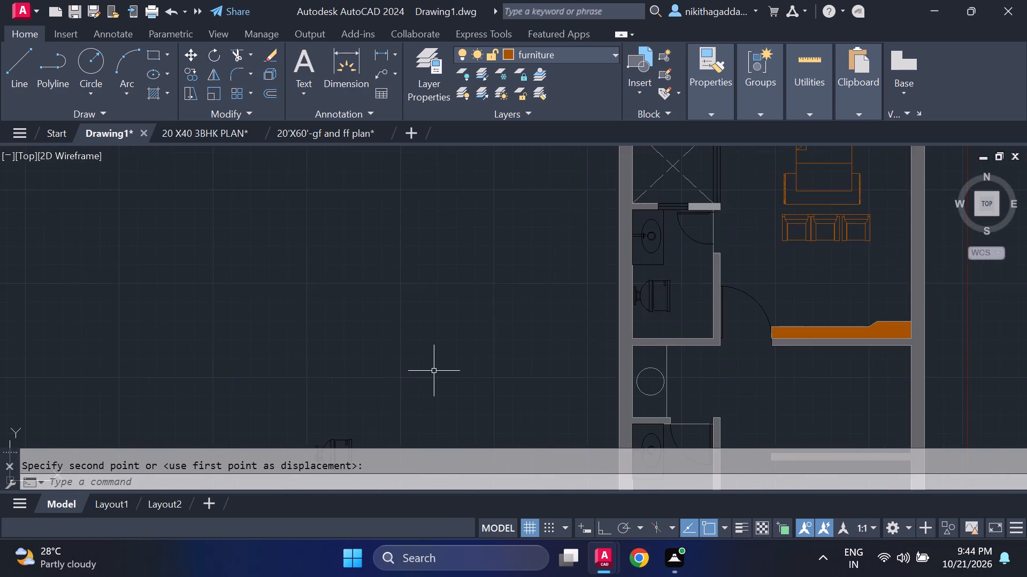
scroll(434, 371, down, 6)
middle_drag(427, 411, 443, 365)
scroll(443, 365, up, 3)
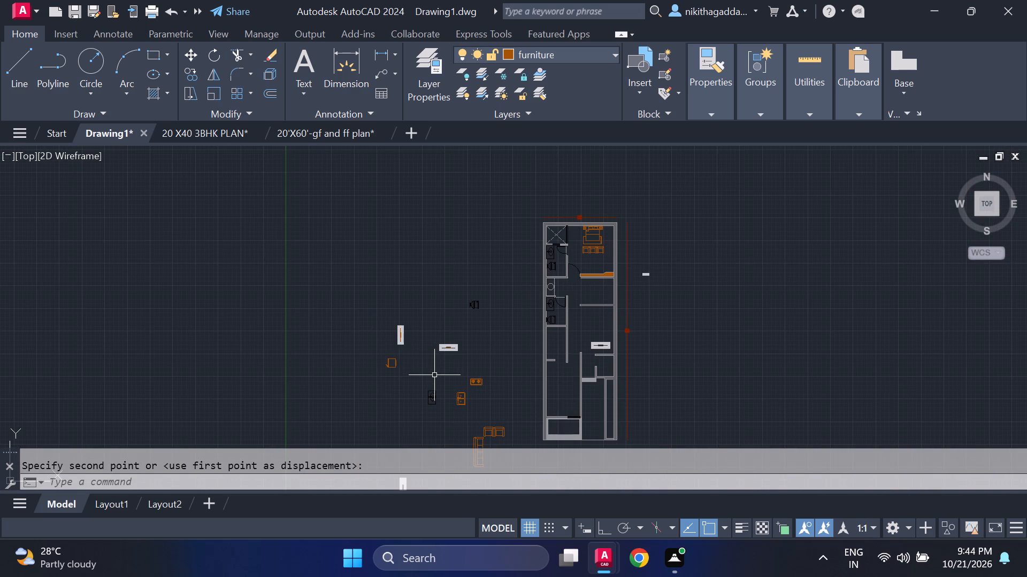
scroll(608, 262, up, 4)
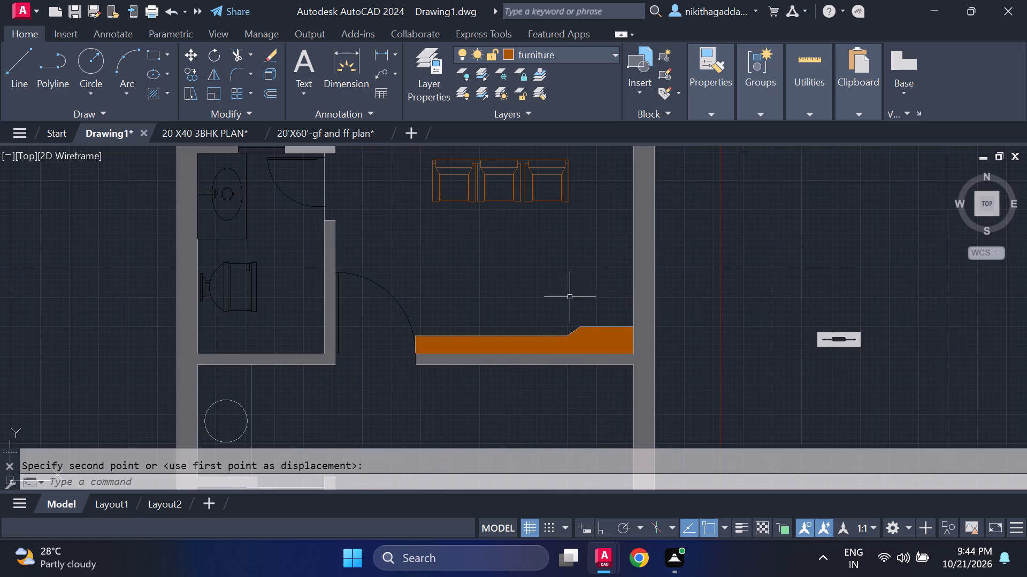
click(495, 345)
scroll(502, 344, up, 2)
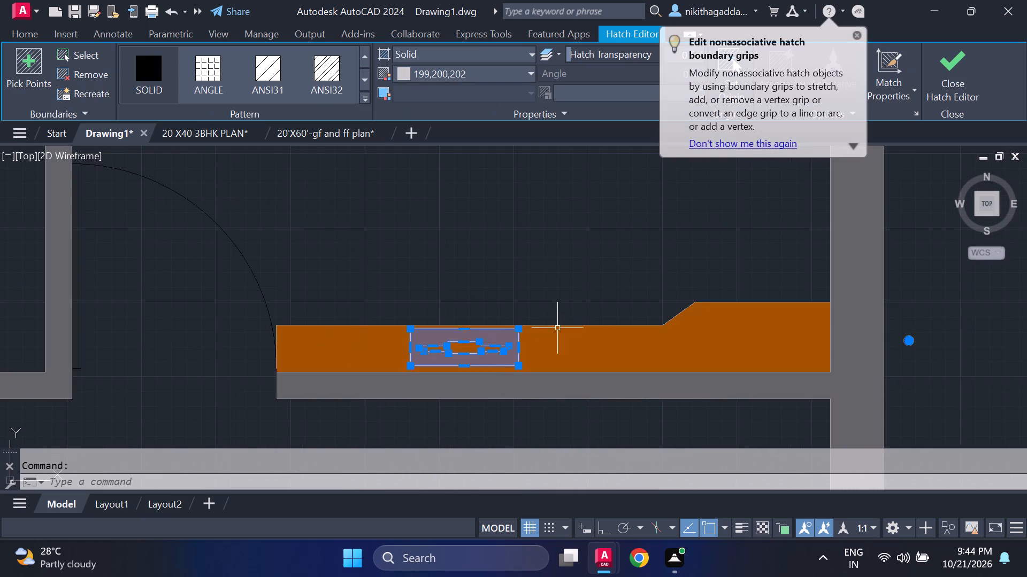
scroll(462, 348, up, 3)
scroll(523, 323, down, 4)
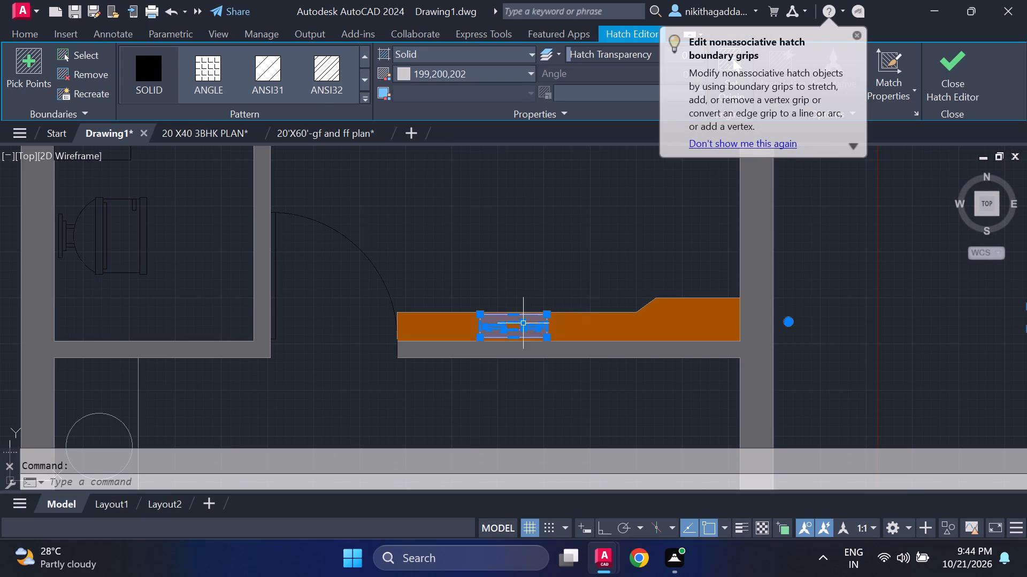
key(m)
key(Return)
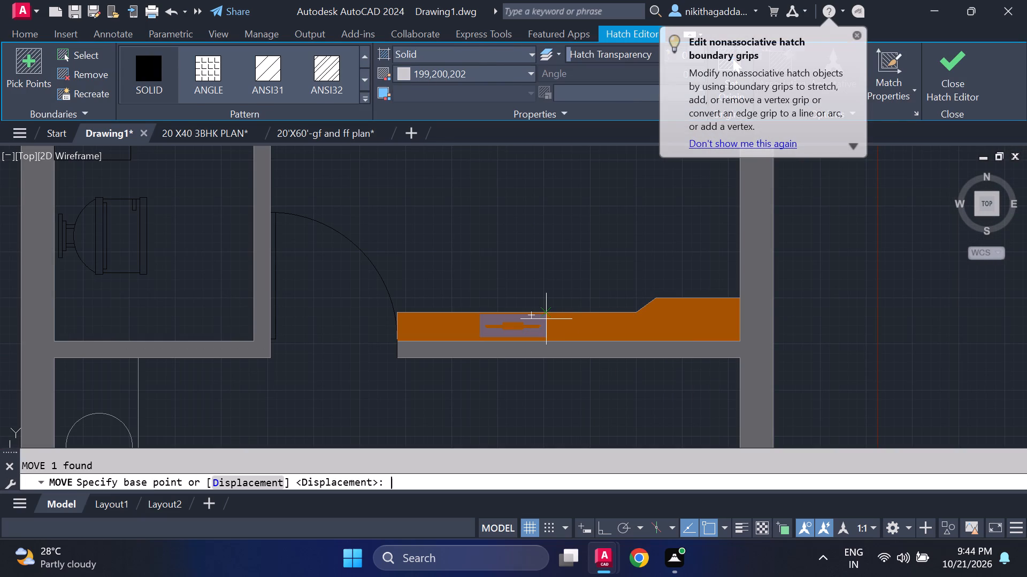
click(546, 319)
click(993, 275)
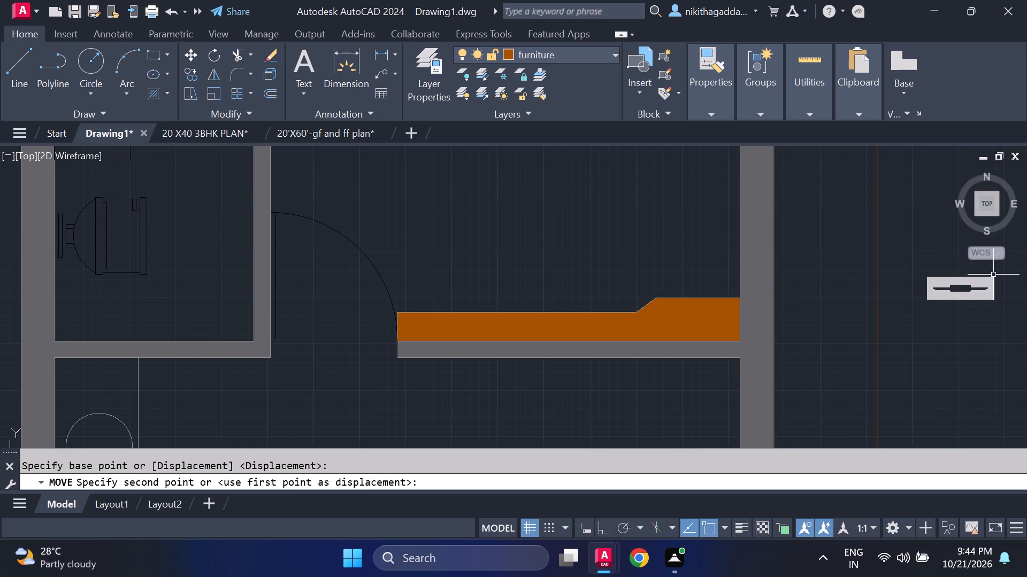
Copy the TV symbol's light grey hatch by its upper-right corner from outside the east wall onto the western half of the orange cabinet.
scroll(961, 293, up, 2)
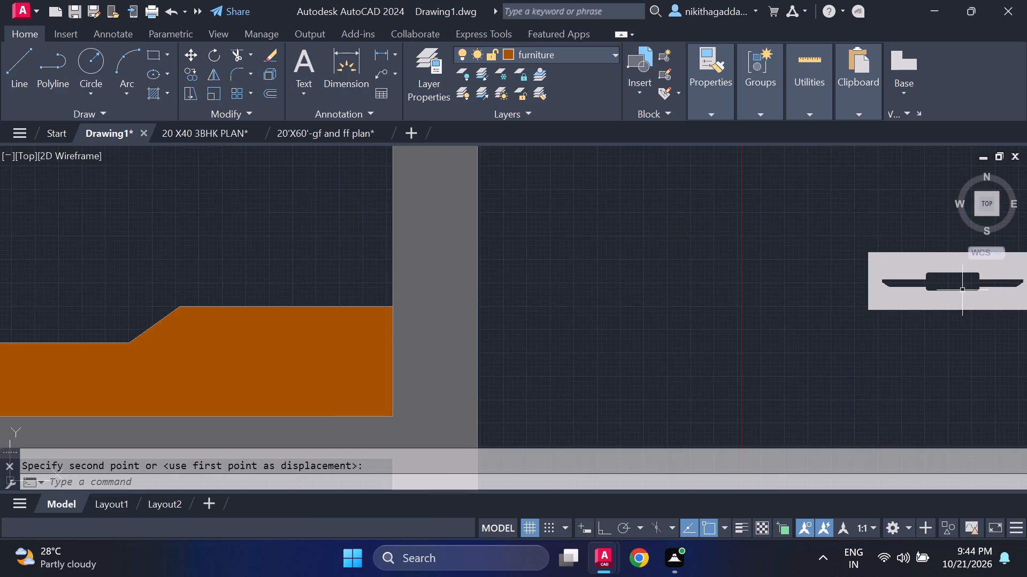
middle_drag(956, 289, 702, 315)
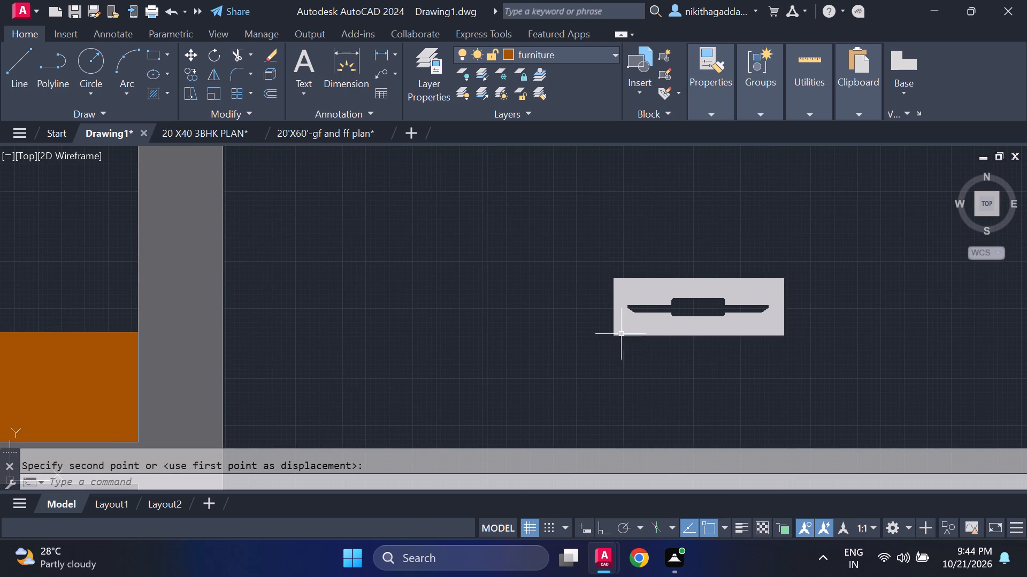
click(798, 259)
click(639, 345)
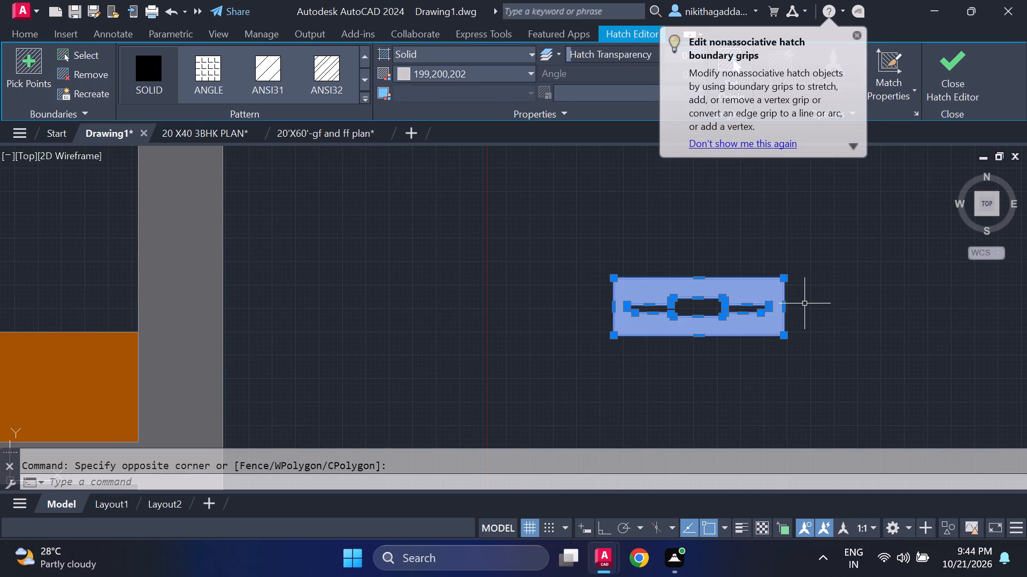
text(co)
key(Return)
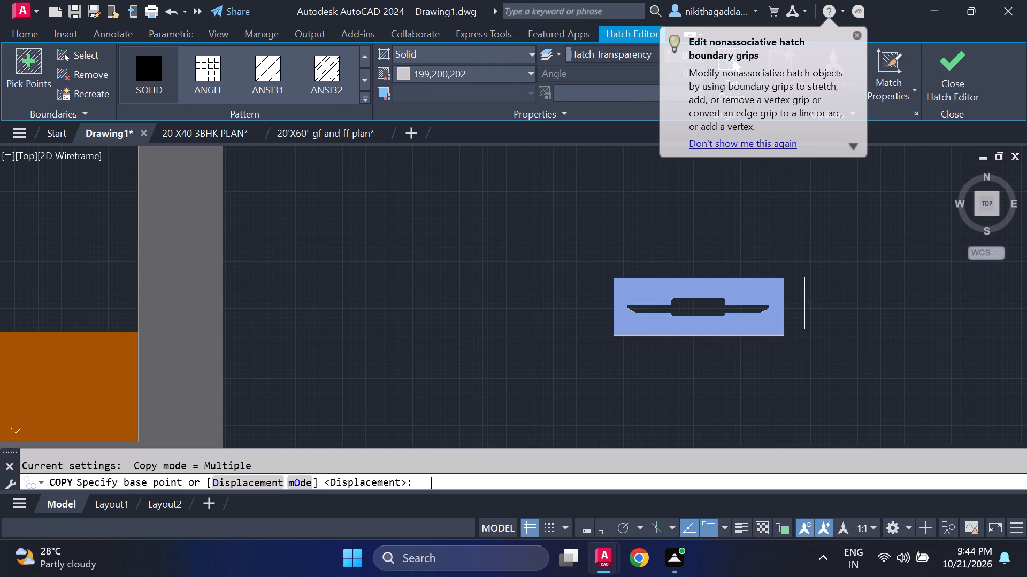
click(784, 277)
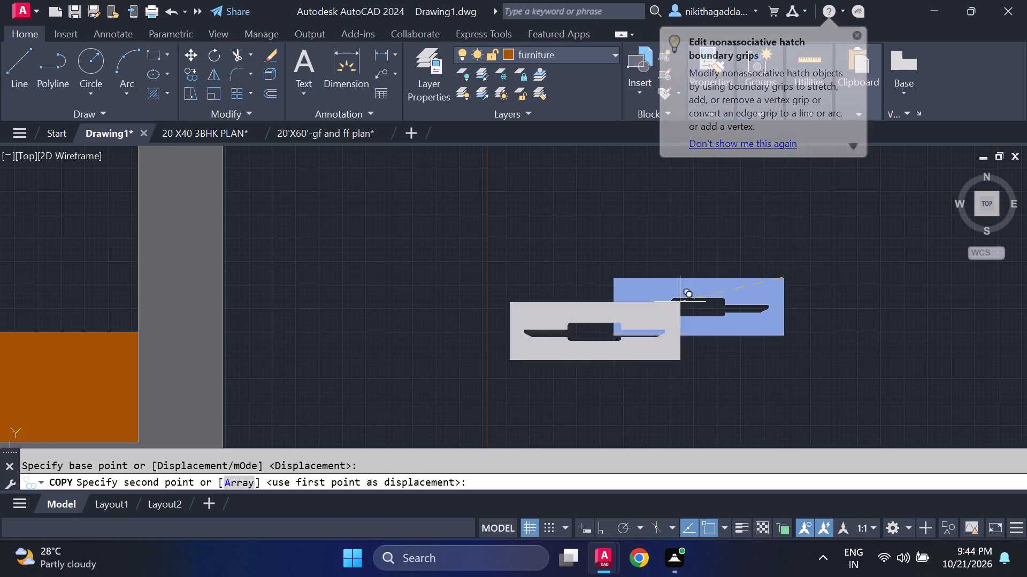
middle_drag(532, 332, 902, 231)
middle_drag(389, 325, 780, 305)
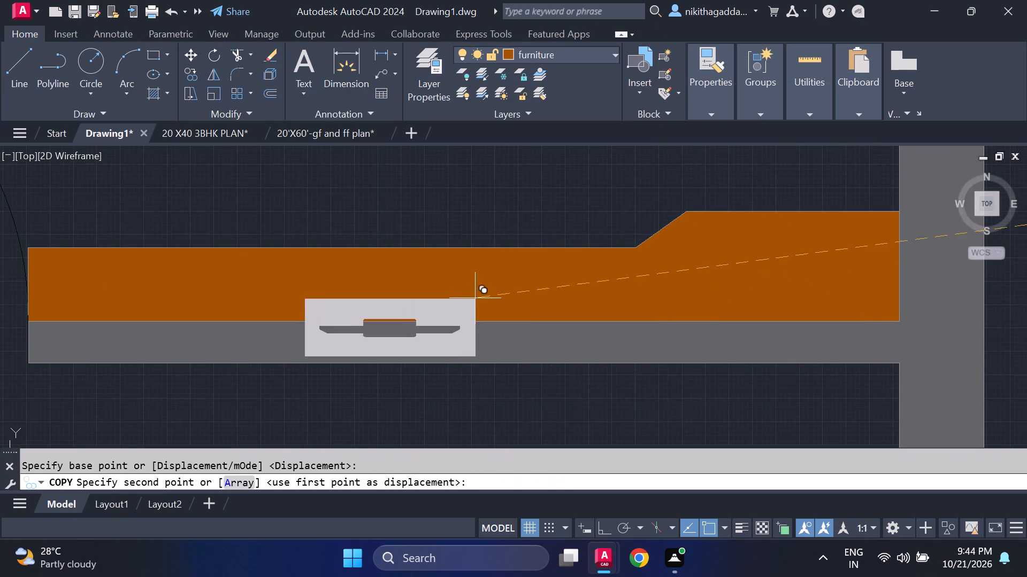
click(400, 258)
scroll(478, 232, down, 3)
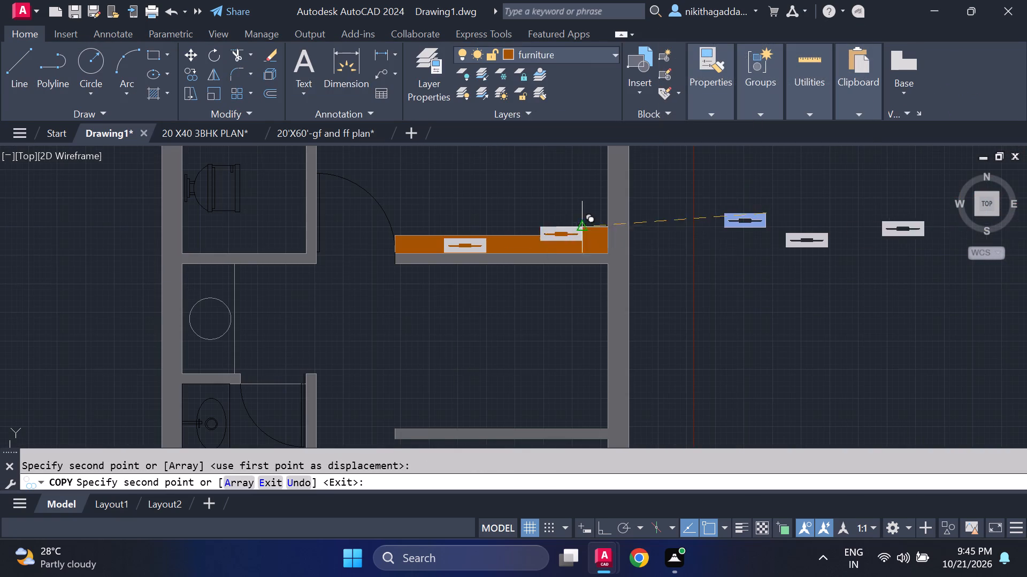
key(Escape)
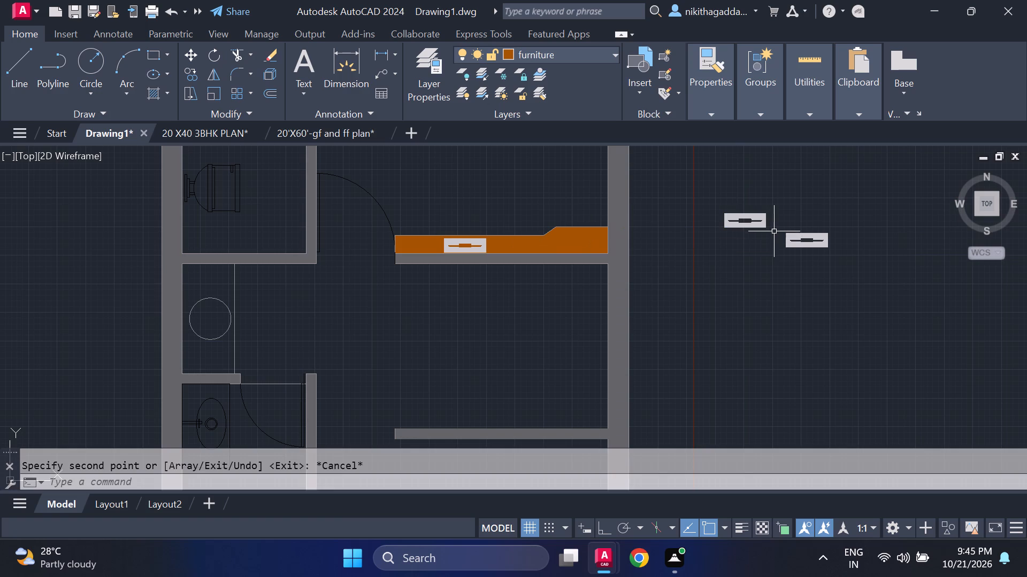
Look over the plan around the orange cabinet and the rooms south of it to check the furniture placed so far.
scroll(773, 233, down, 3)
scroll(739, 238, up, 3)
middle_drag(752, 252, 762, 298)
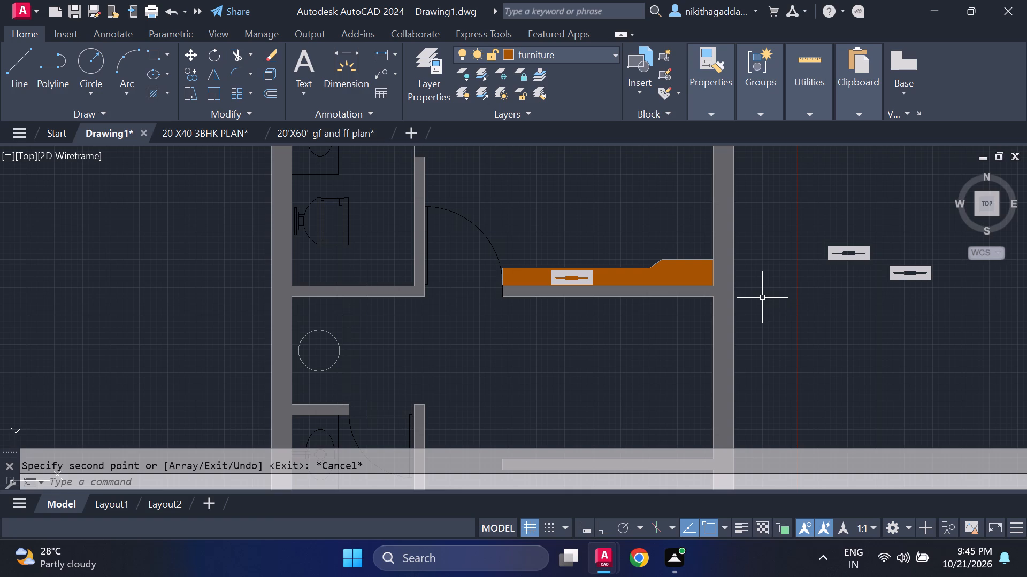
middle_drag(753, 279, 748, 342)
scroll(748, 342, down, 3)
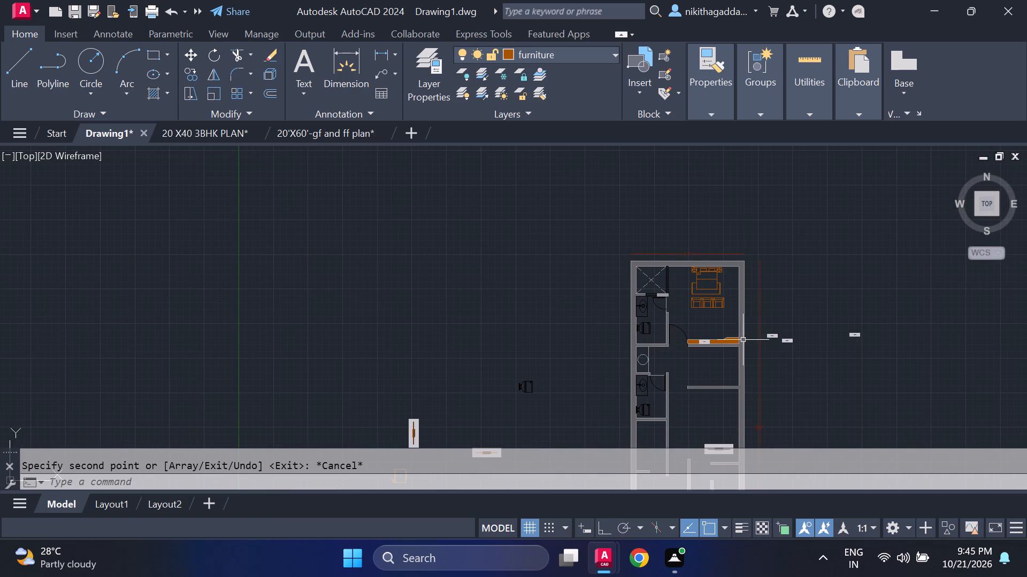
middle_drag(755, 351, 748, 334)
scroll(733, 331, up, 2)
middle_drag(746, 352, 735, 266)
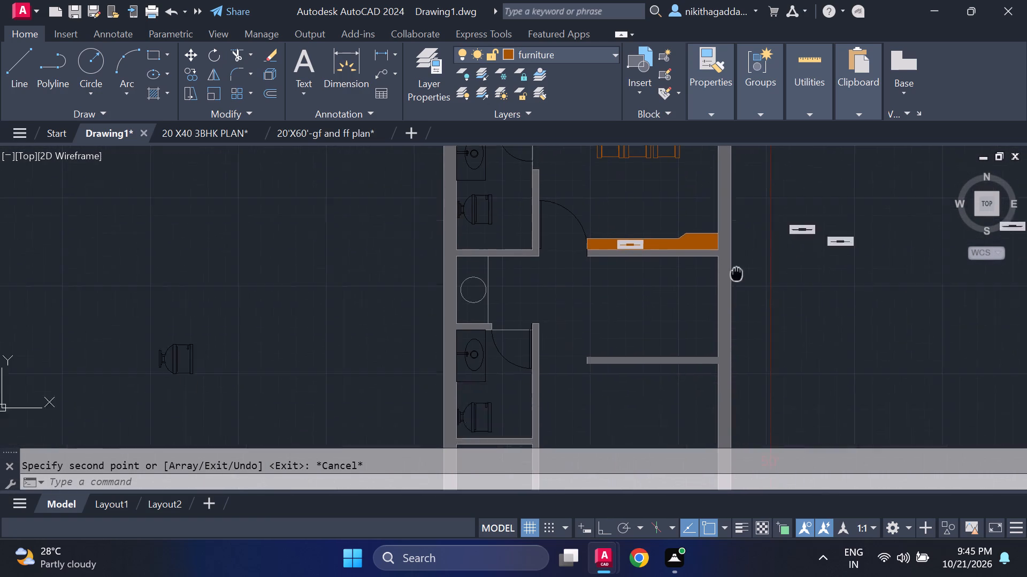
middle_drag(735, 266, 729, 227)
middle_drag(728, 241, 699, 193)
scroll(712, 213, up, 1)
scroll(699, 199, down, 3)
Mirror the long sofa outside the plan about a vertical line east of it with Ortho on, keeping the original.
middle_drag(403, 345, 438, 291)
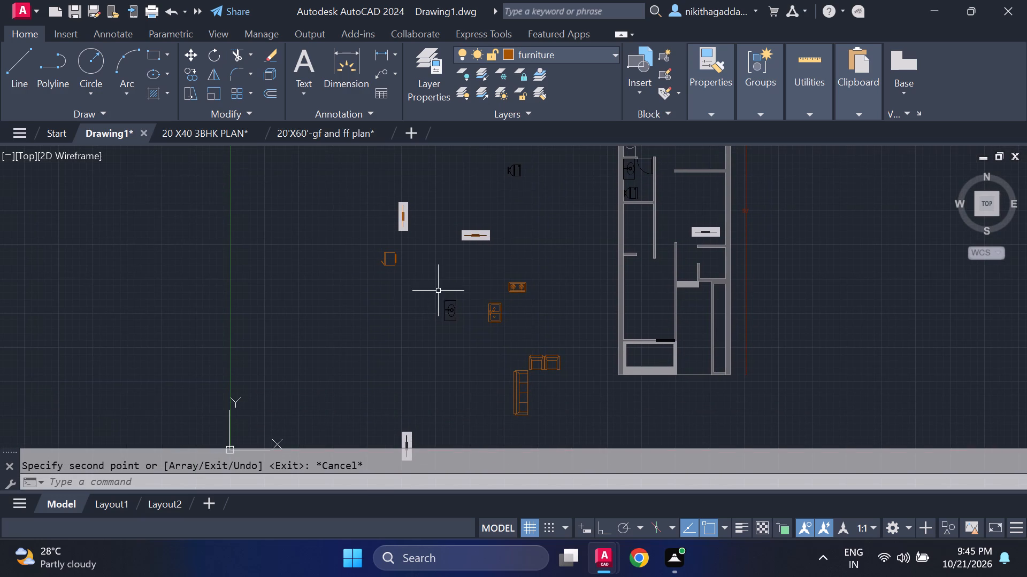
middle_drag(520, 378, 523, 311)
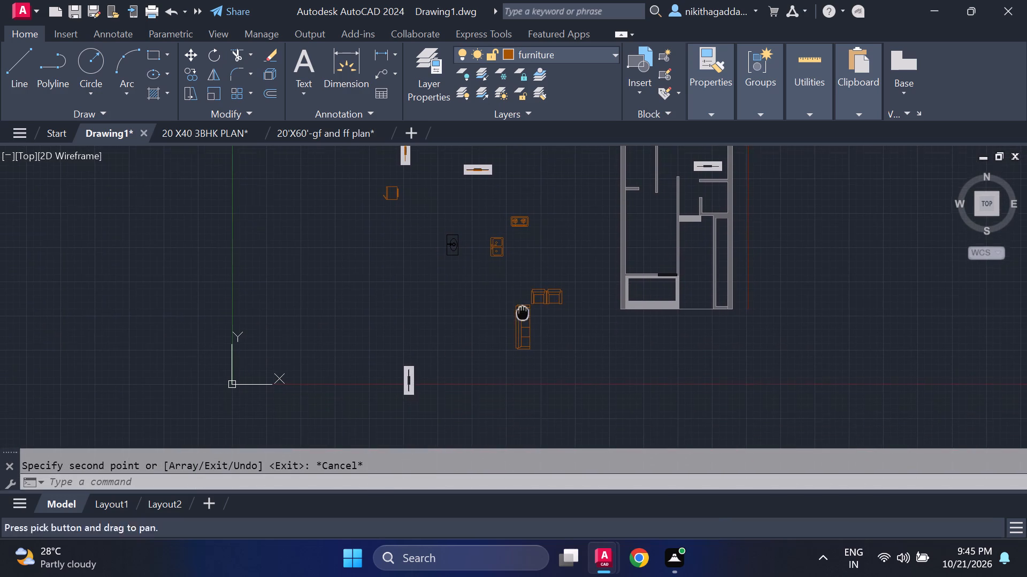
click(562, 330)
click(480, 364)
text(mi)
key(Return)
scroll(1026, 574, up, 3)
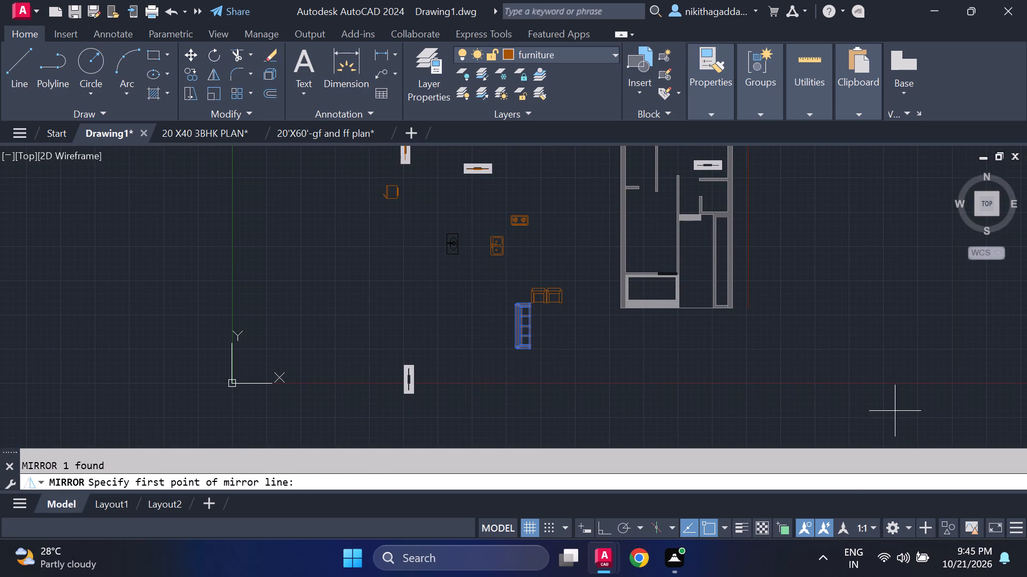
scroll(576, 306, up, 2)
click(519, 308)
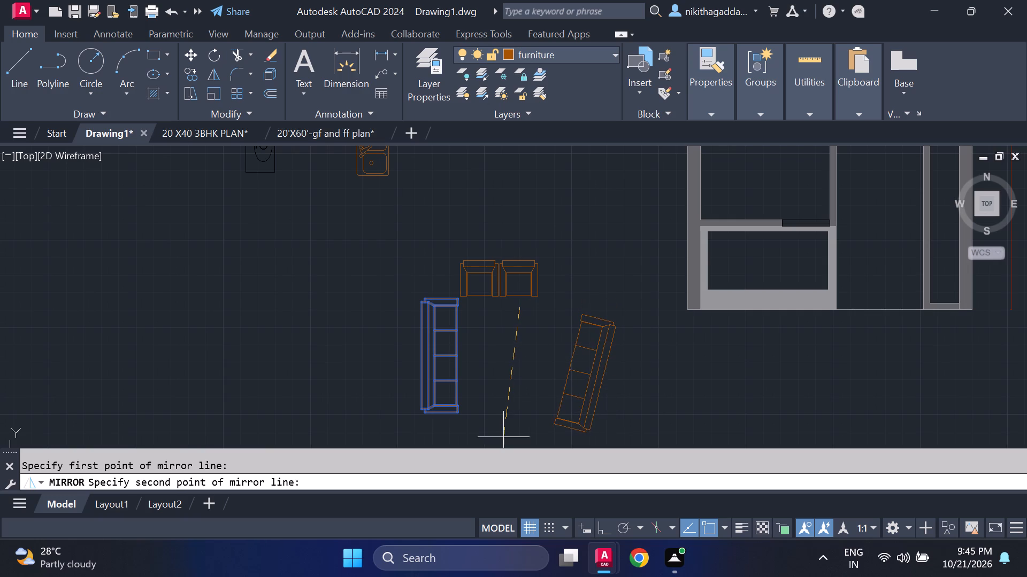
key(F8)
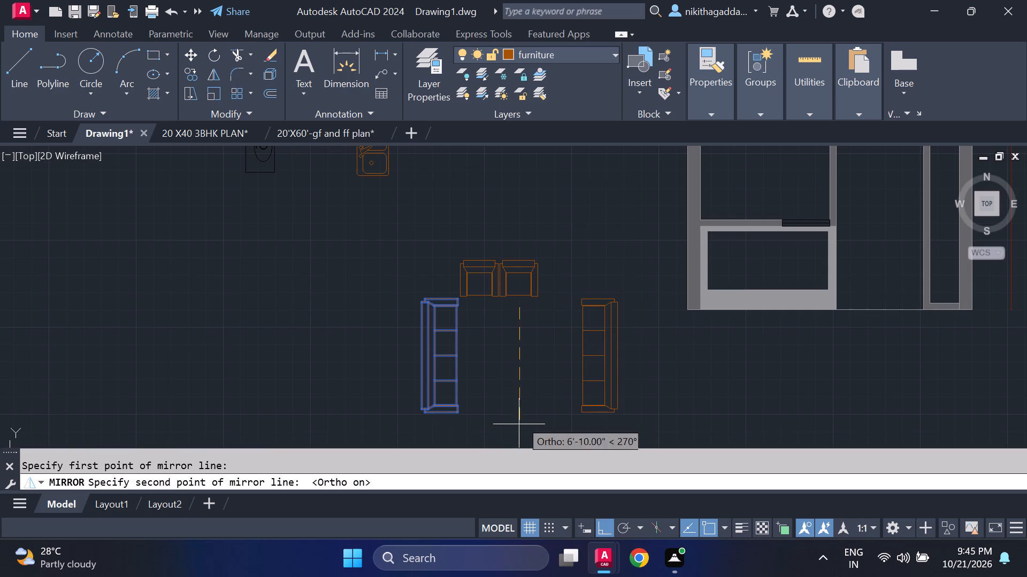
click(522, 415)
key(n)
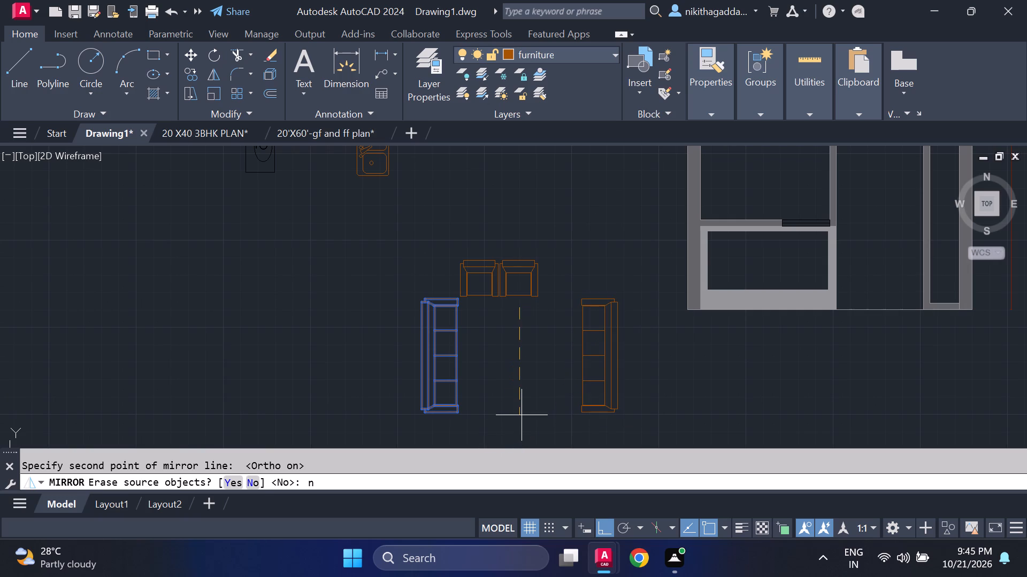
key(o)
key(Return)
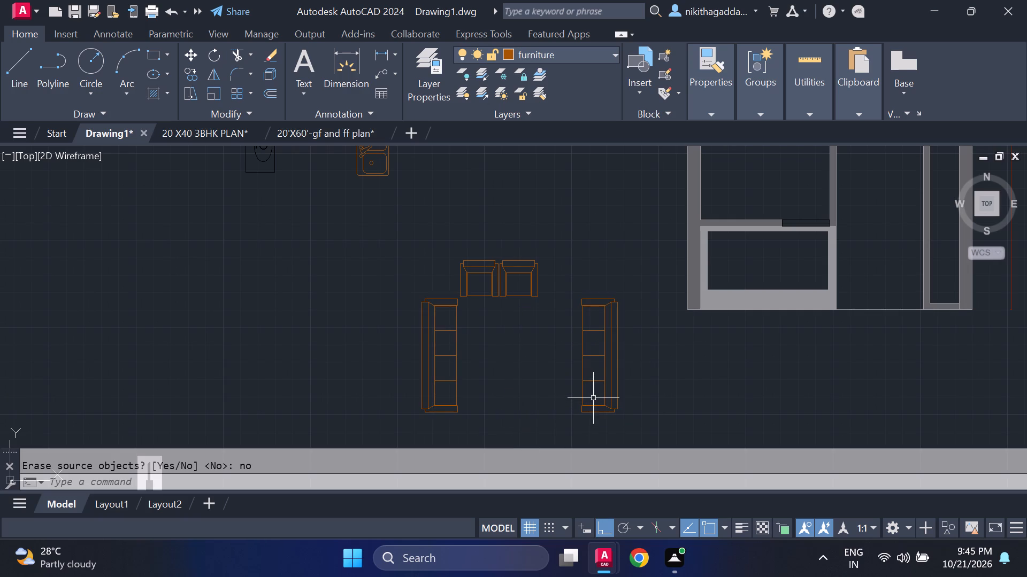
Copy the mirrored long sofa with Ortho off to the east wall, just south of the short partition in the room below the cabinet.
click(630, 356)
click(547, 396)
text(co)
key(Return)
scroll(547, 396, up, 1)
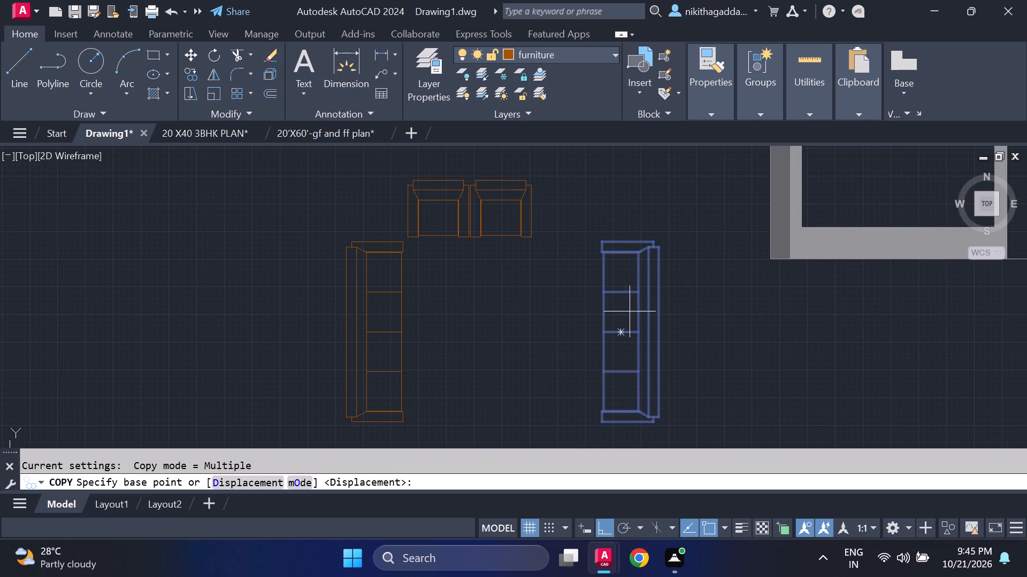
click(640, 334)
middle_drag(709, 258, 696, 309)
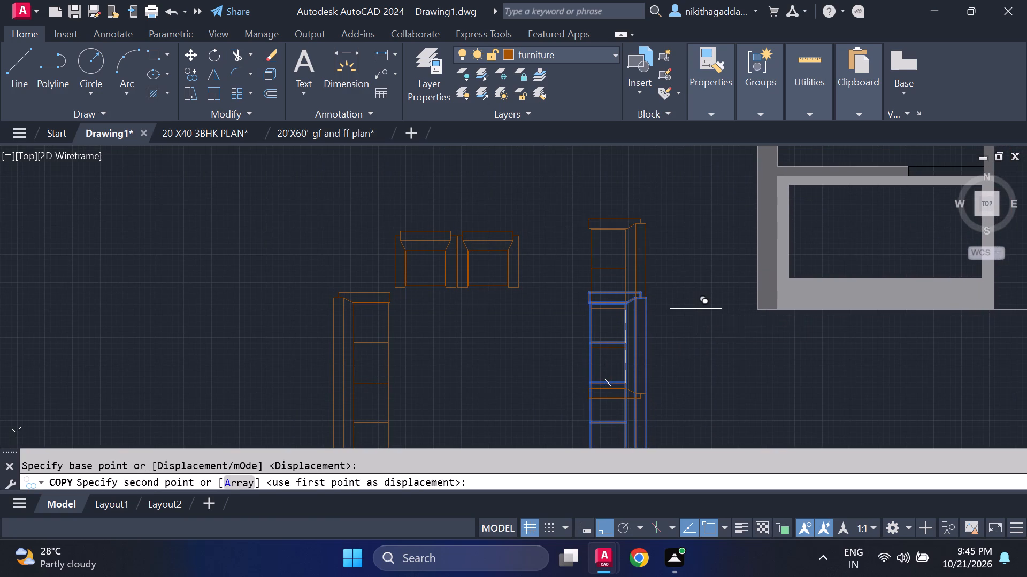
key(F8)
scroll(699, 307, down, 2)
middle_drag(707, 293, 703, 298)
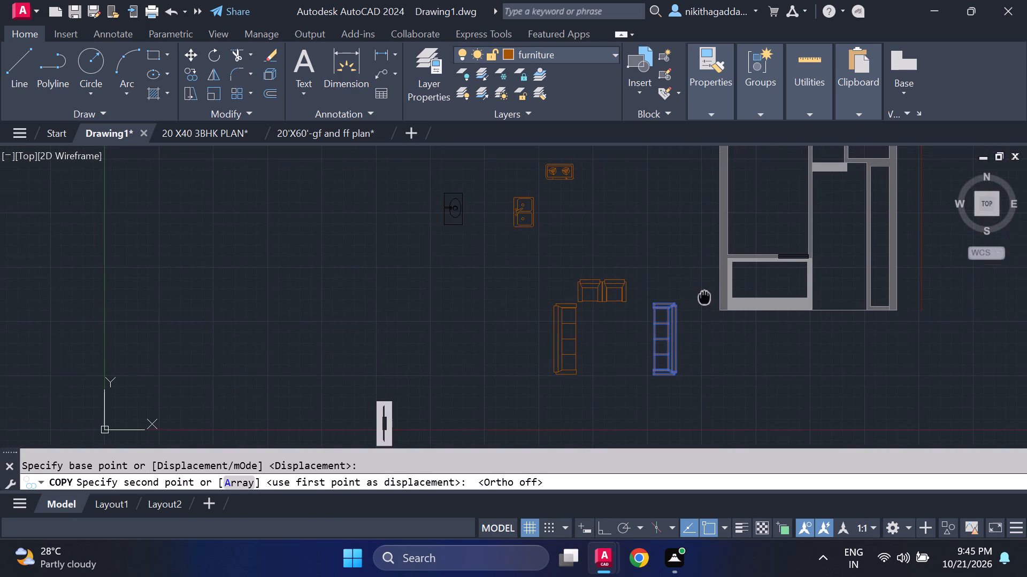
middle_drag(703, 298, 668, 348)
middle_drag(700, 307, 650, 450)
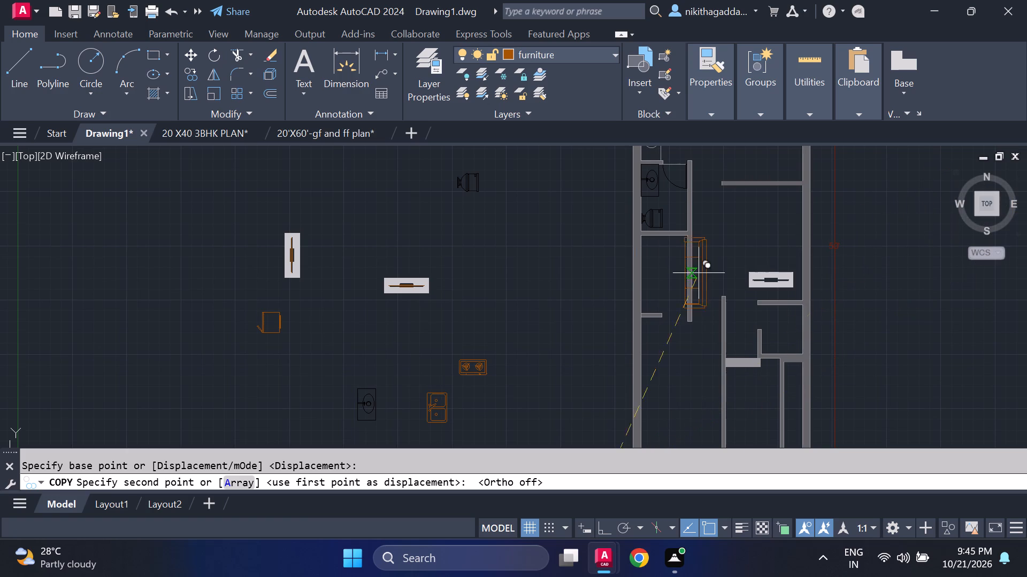
middle_drag(834, 212, 793, 291)
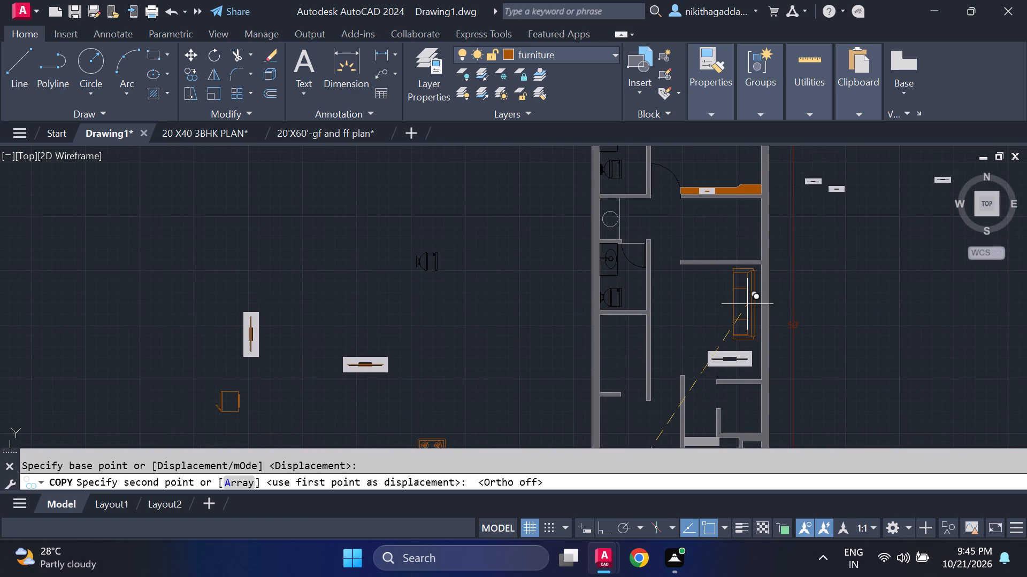
middle_drag(748, 305, 756, 336)
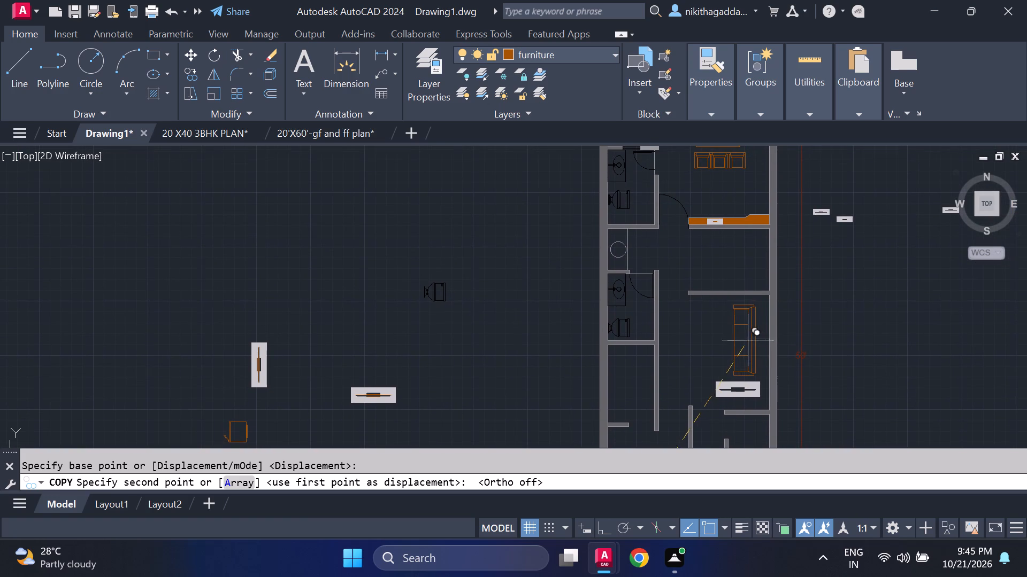
scroll(748, 340, up, 2)
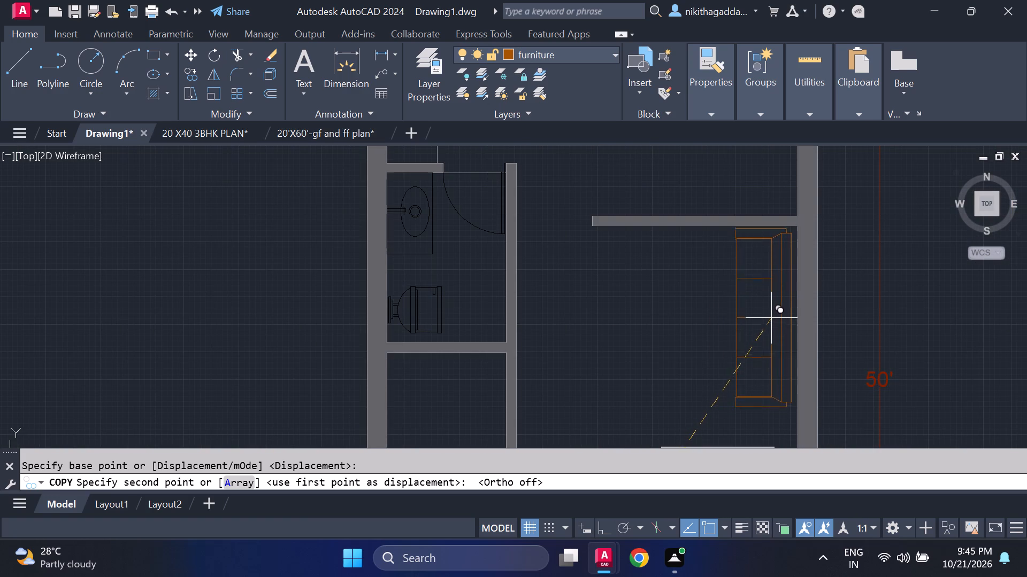
click(772, 322)
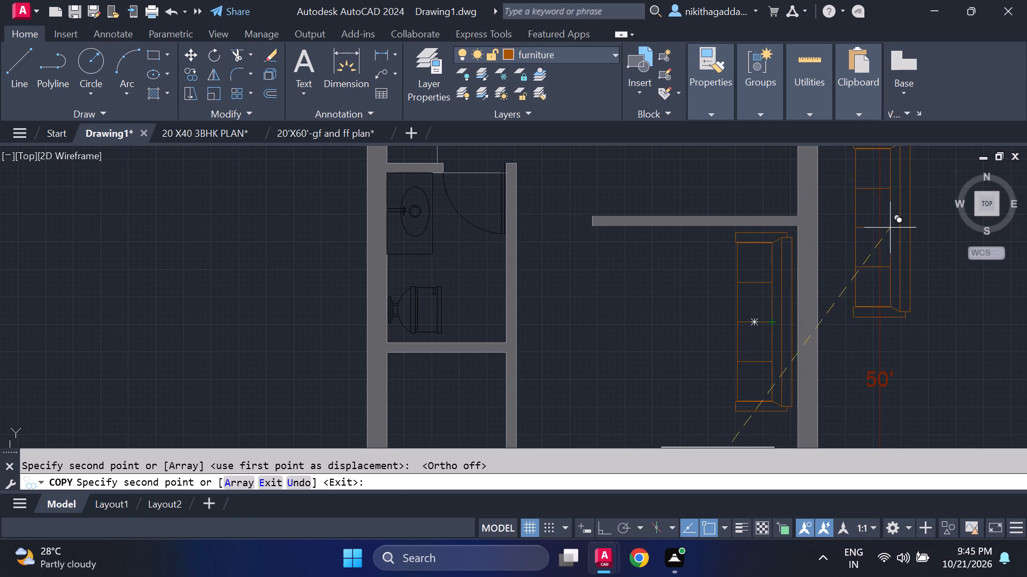
key(Escape)
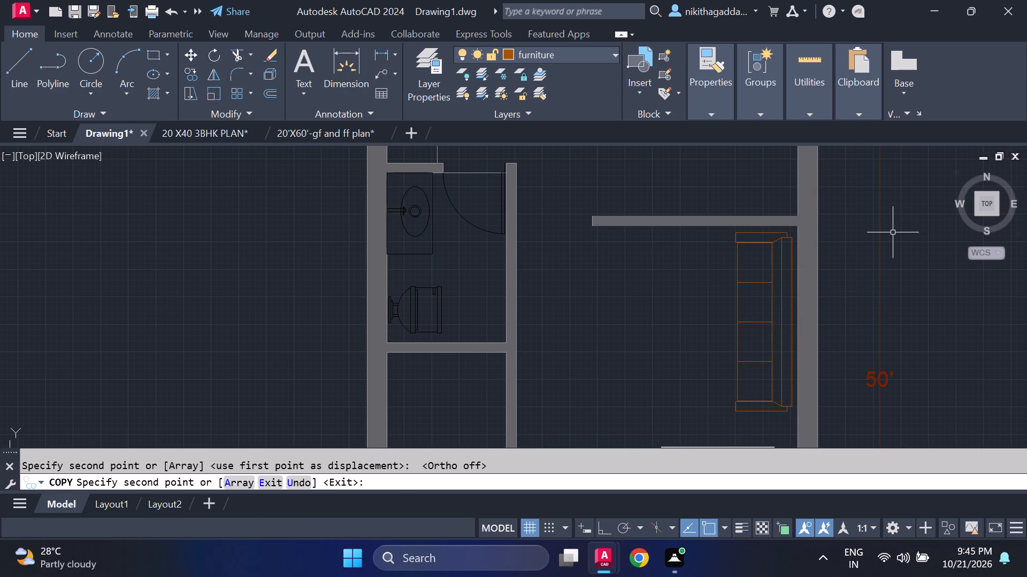
Delete the light grey TV hatch south of the copied sofa, near the east wall.
scroll(962, 4, down, 2)
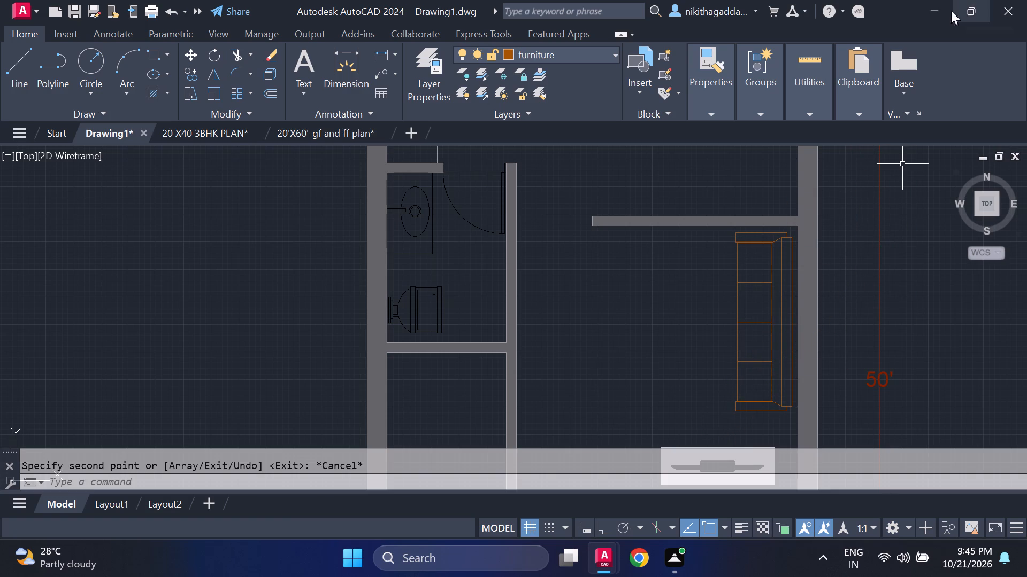
scroll(747, 348, down, 2)
middle_drag(751, 364, 746, 259)
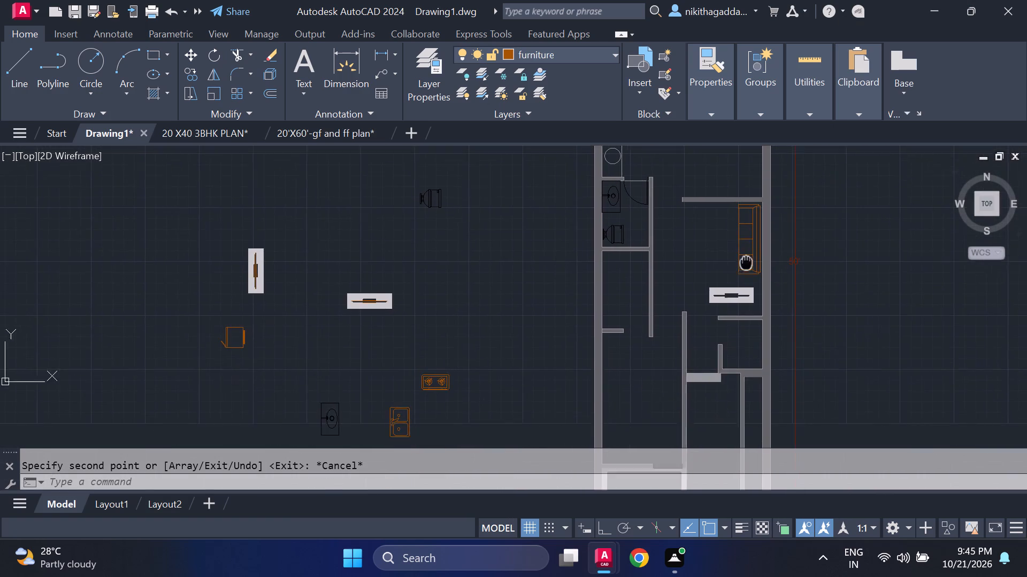
middle_drag(746, 259, 746, 259)
scroll(747, 296, up, 2)
click(764, 242)
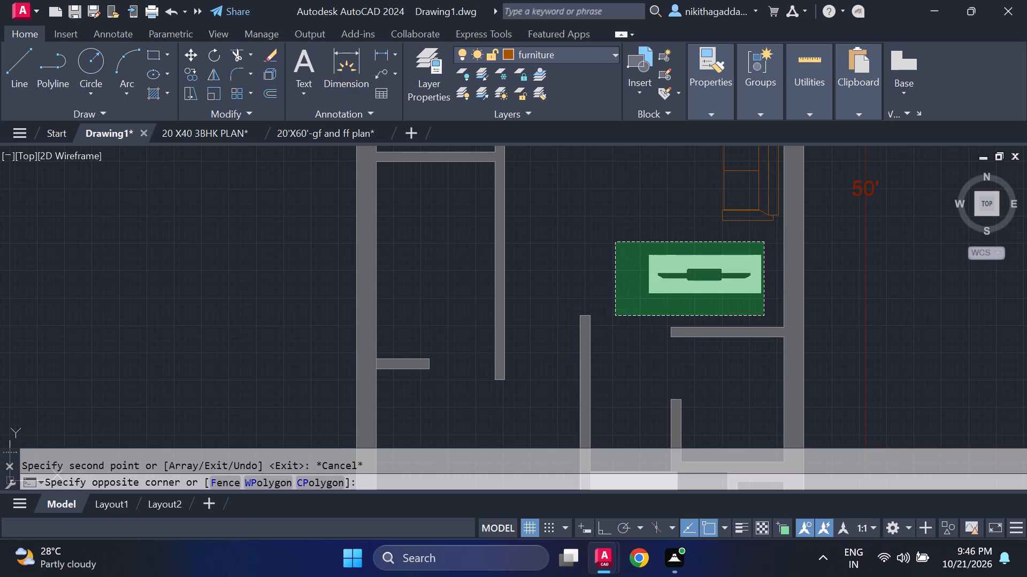
click(615, 316)
key(Delete)
Mirror the armchair pair outside the plan about a horizontal line south of it with Ortho on, keeping the original.
scroll(665, 293, down, 3)
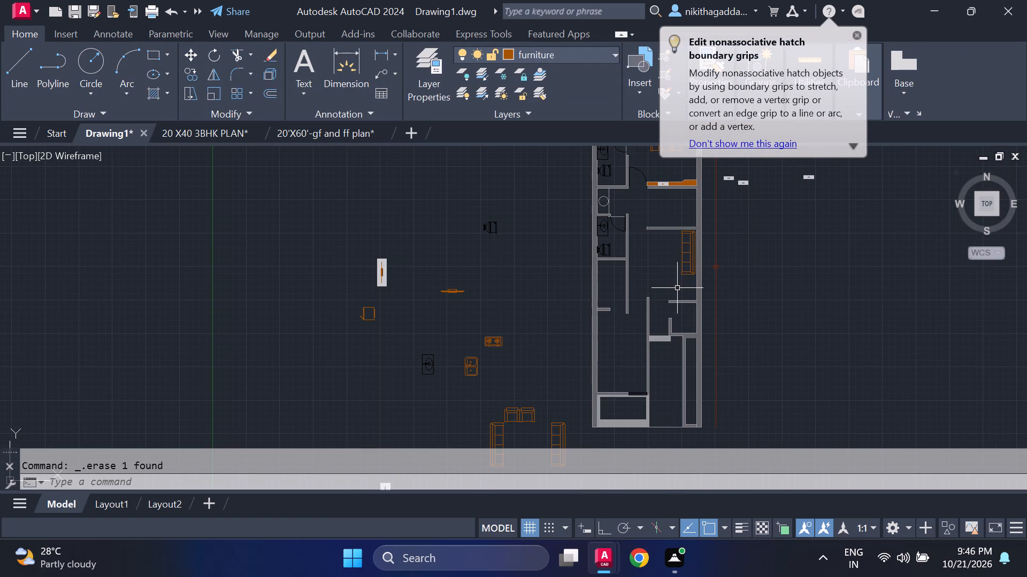
middle_drag(683, 313, 695, 389)
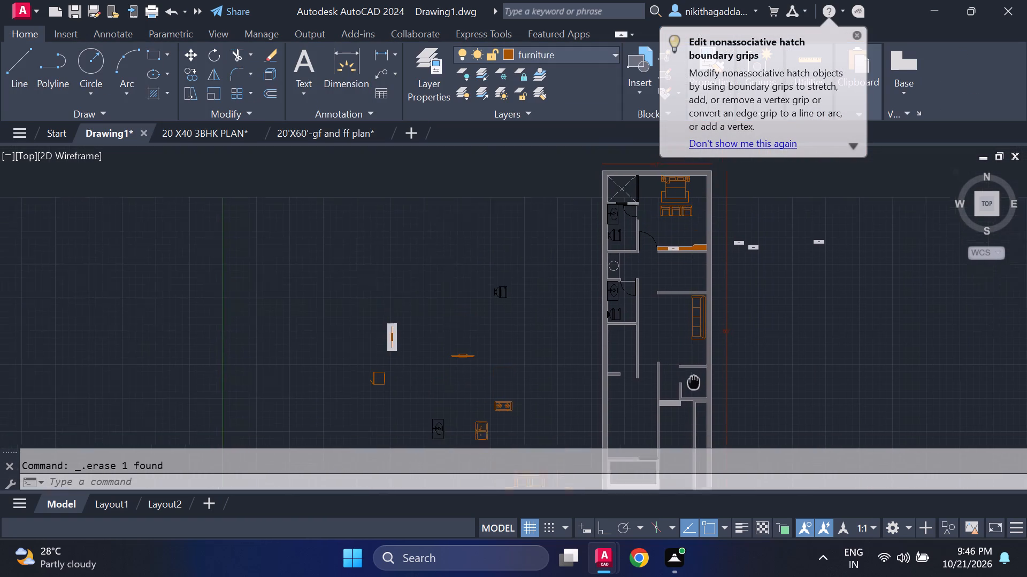
middle_drag(695, 389, 731, 314)
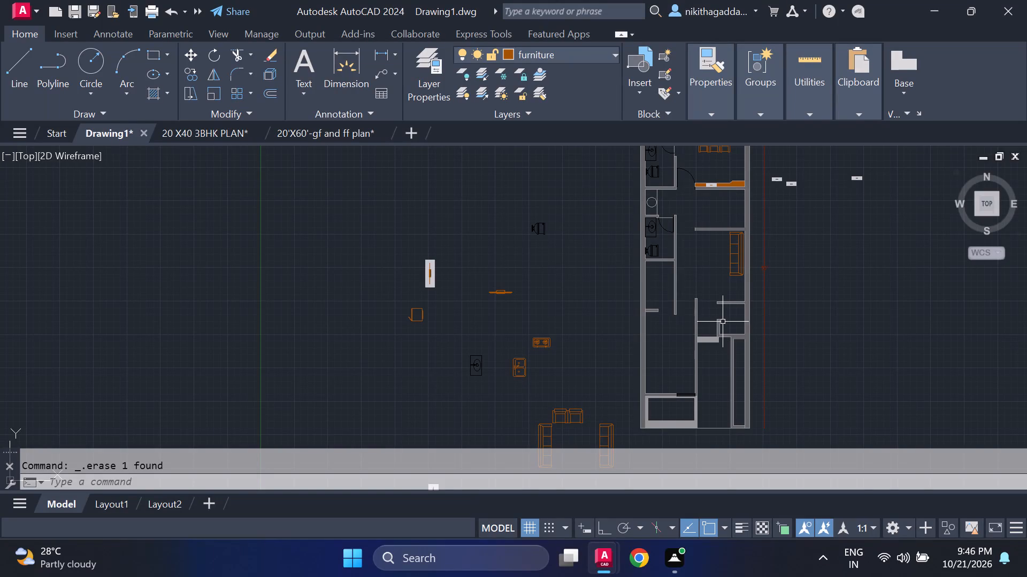
middle_drag(547, 355, 550, 367)
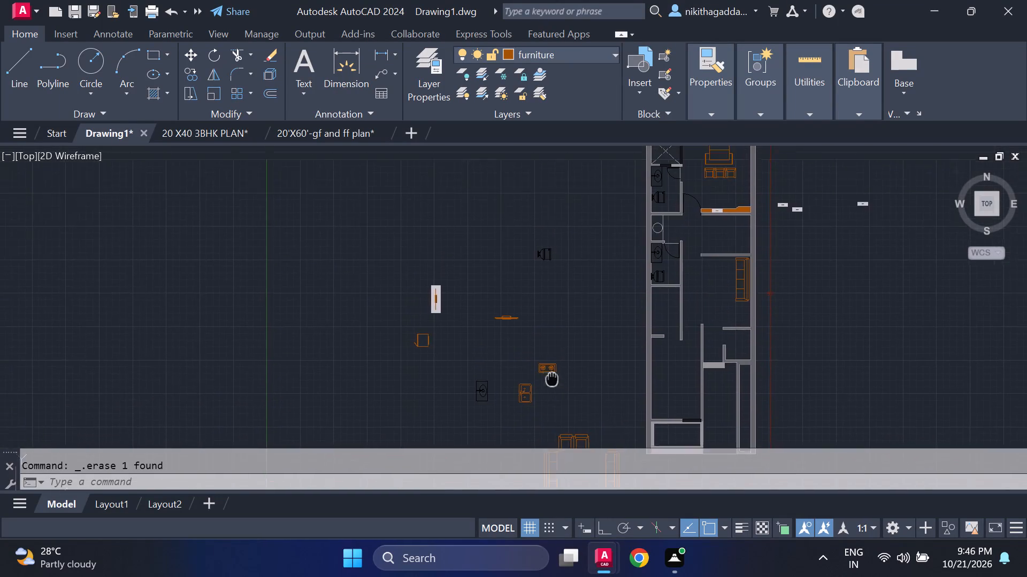
middle_drag(550, 367, 514, 259)
scroll(526, 341, up, 3)
drag(634, 200, 619, 228)
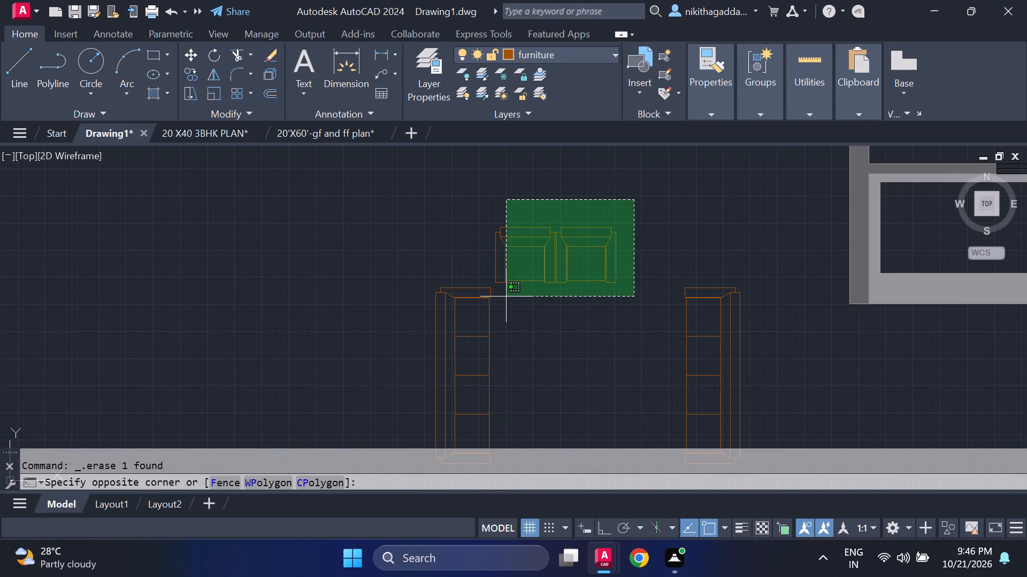
click(501, 284)
text(mi)
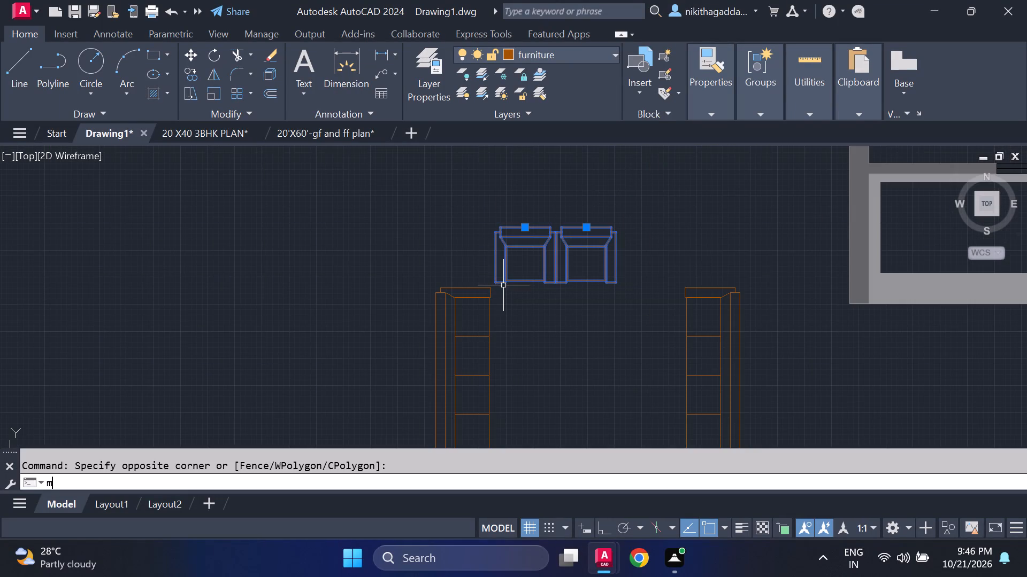
key(Return)
click(498, 315)
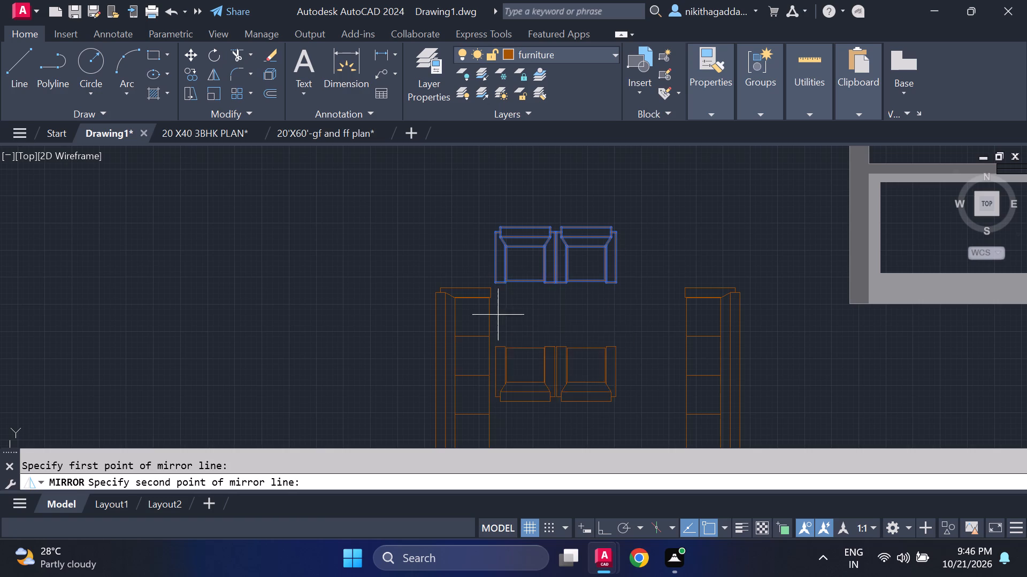
key(F8)
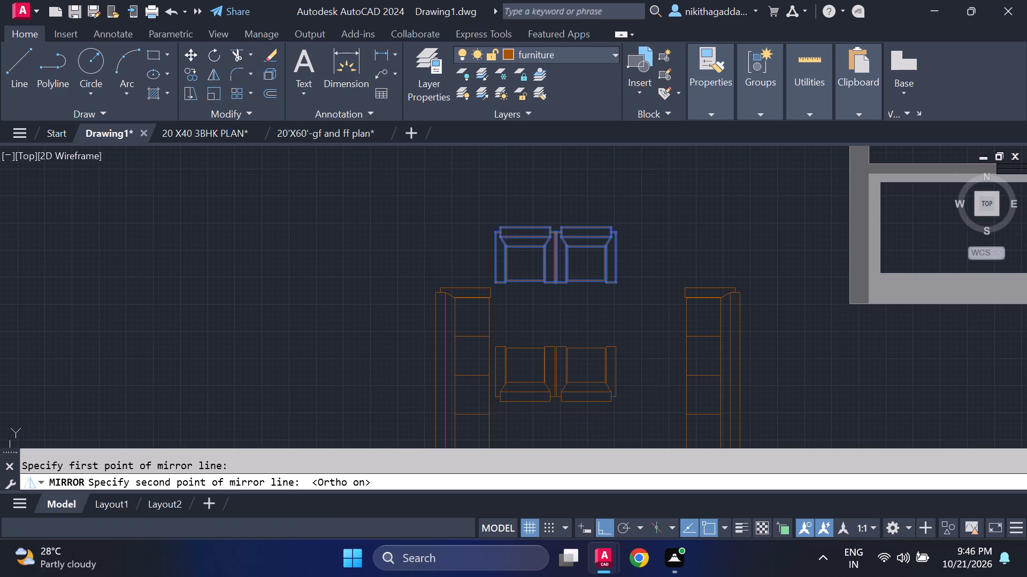
click(656, 326)
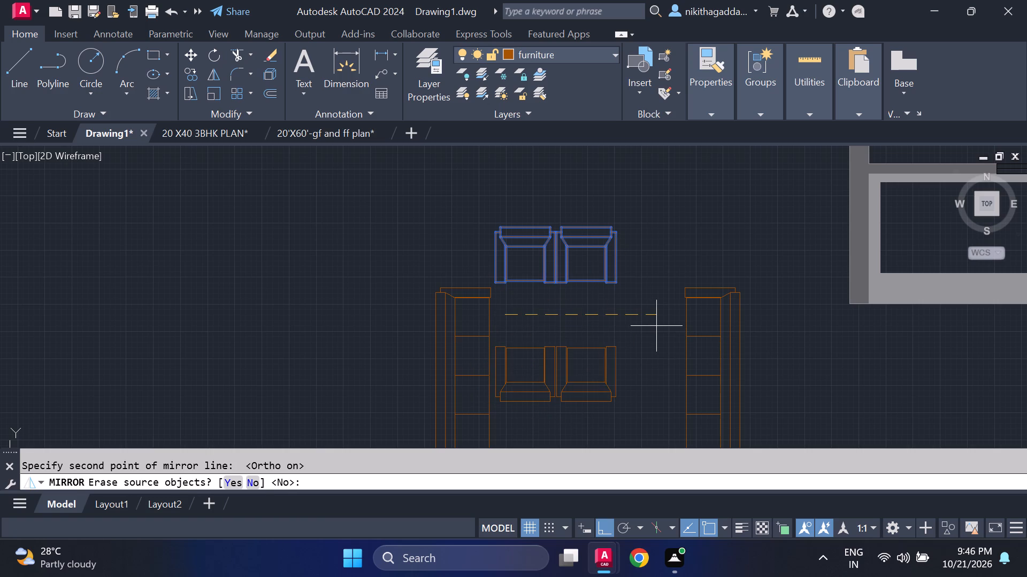
text(no\)
key(Return)
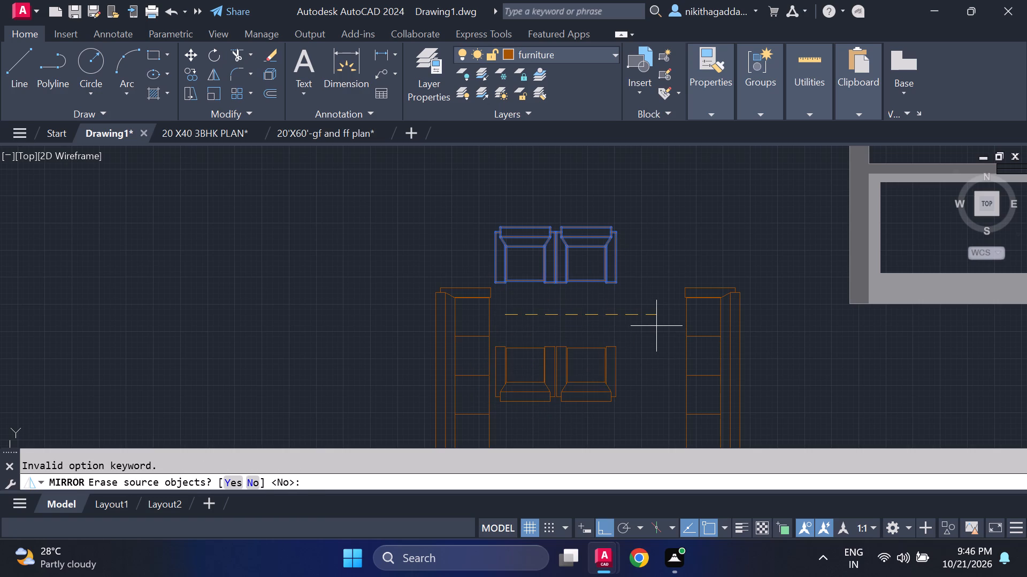
text(no)
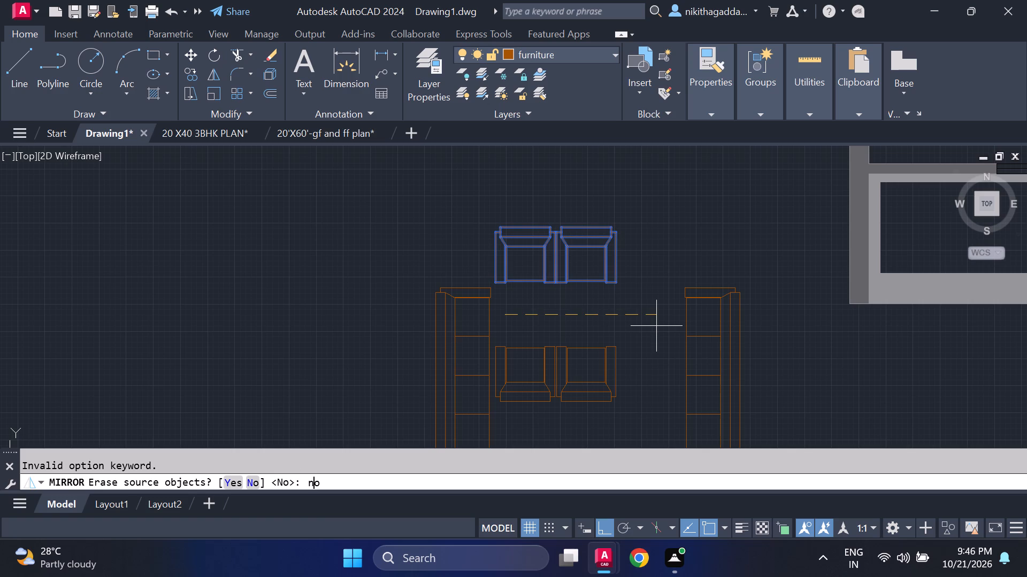
key(Return)
Copy the mirrored armchair pair with Ortho off to just north of the short partition south of the long sofa, beside the east wall.
click(654, 326)
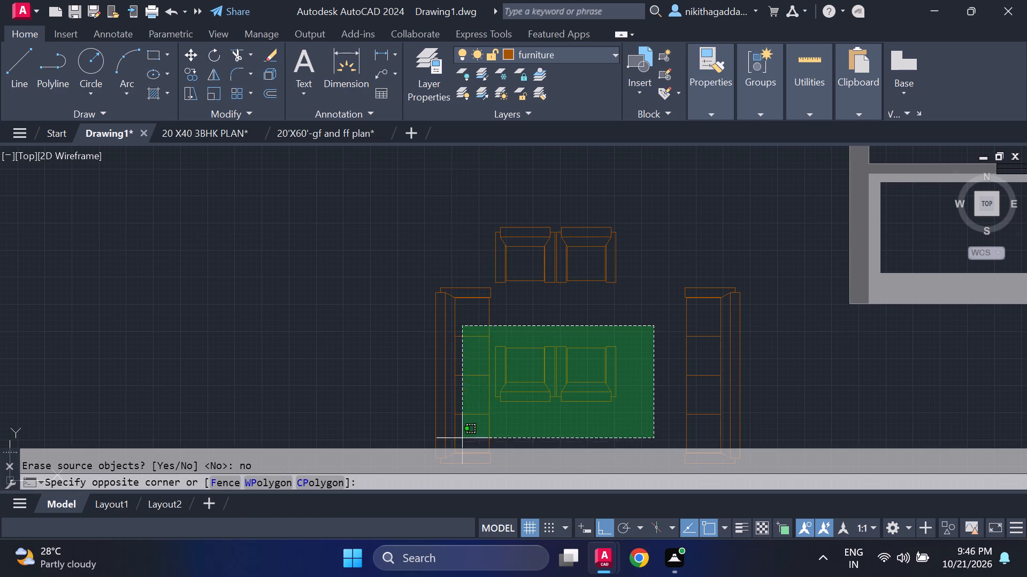
click(501, 420)
text(co)
key(Return)
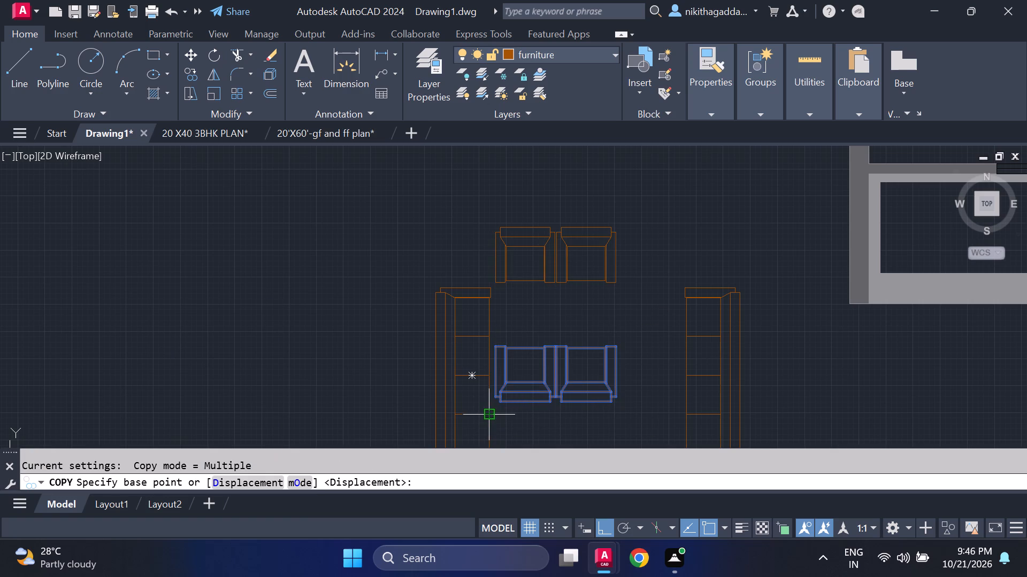
click(502, 396)
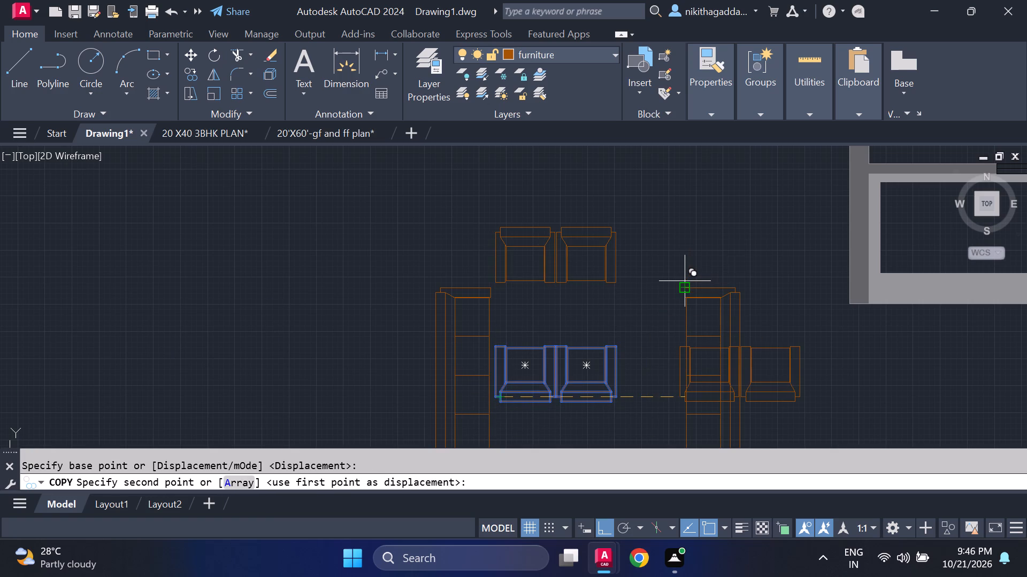
key(F8)
middle_drag(719, 271, 682, 361)
scroll(680, 361, down, 3)
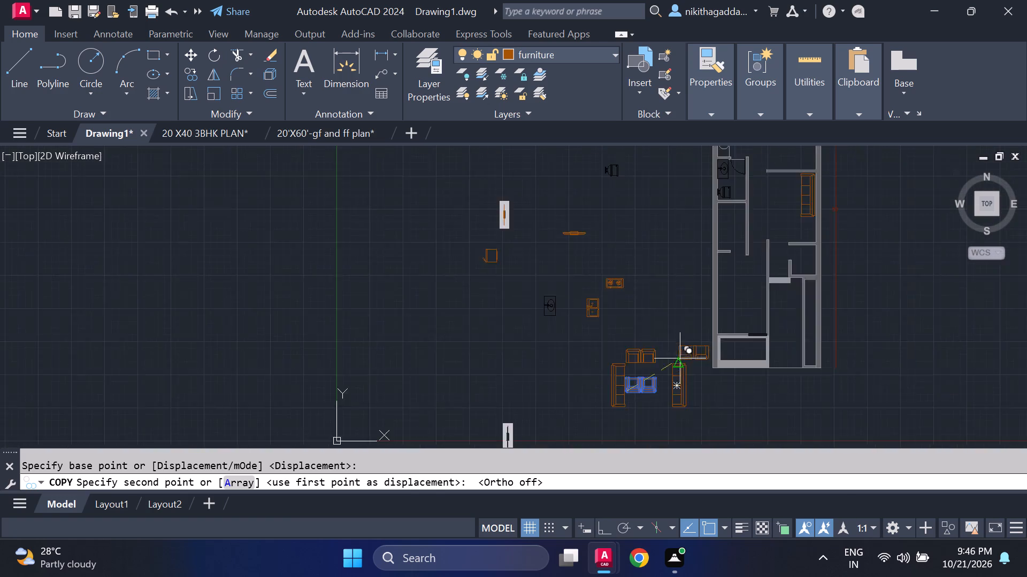
scroll(679, 358, down, 1)
scroll(765, 264, up, 2)
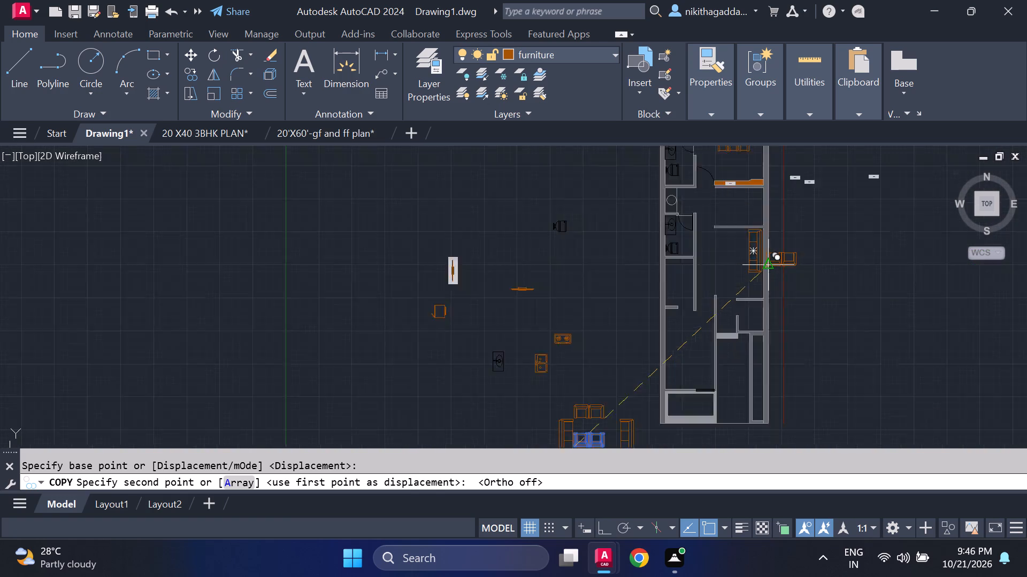
scroll(765, 264, up, 1)
middle_drag(800, 297, 841, 327)
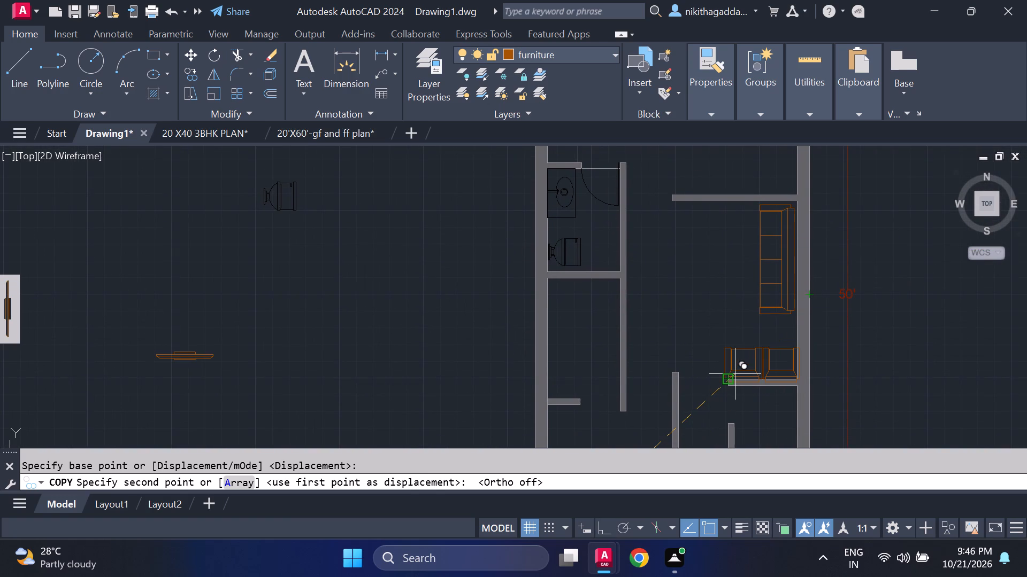
middle_drag(735, 374, 754, 344)
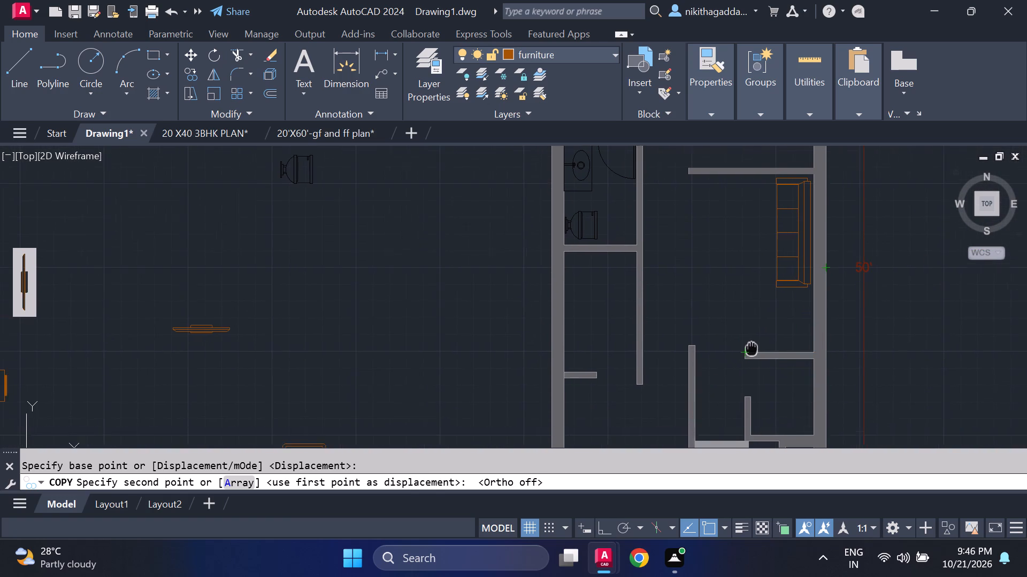
scroll(747, 346, up, 2)
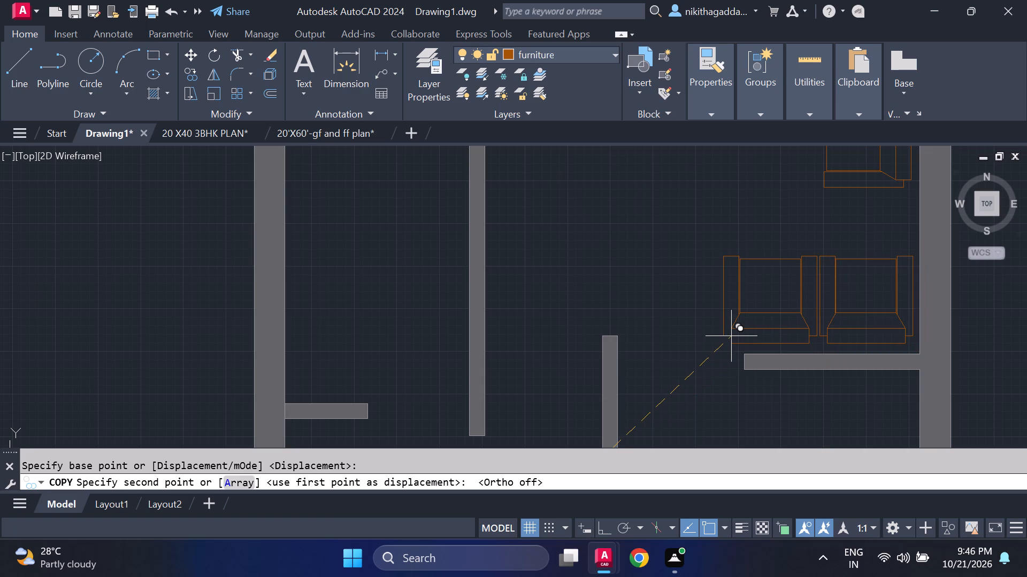
scroll(731, 336, up, 1)
click(721, 340)
scroll(842, 279, down, 5)
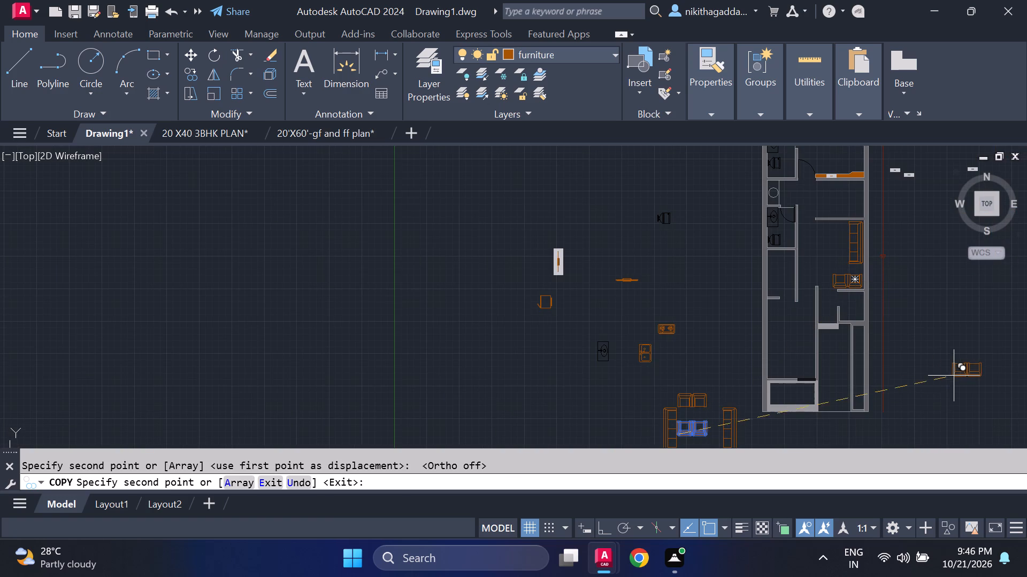
key(Escape)
Copy the west armchair of the newly placed pair to the empty space outside the plan, east of the TV symbol.
scroll(868, 292, up, 3)
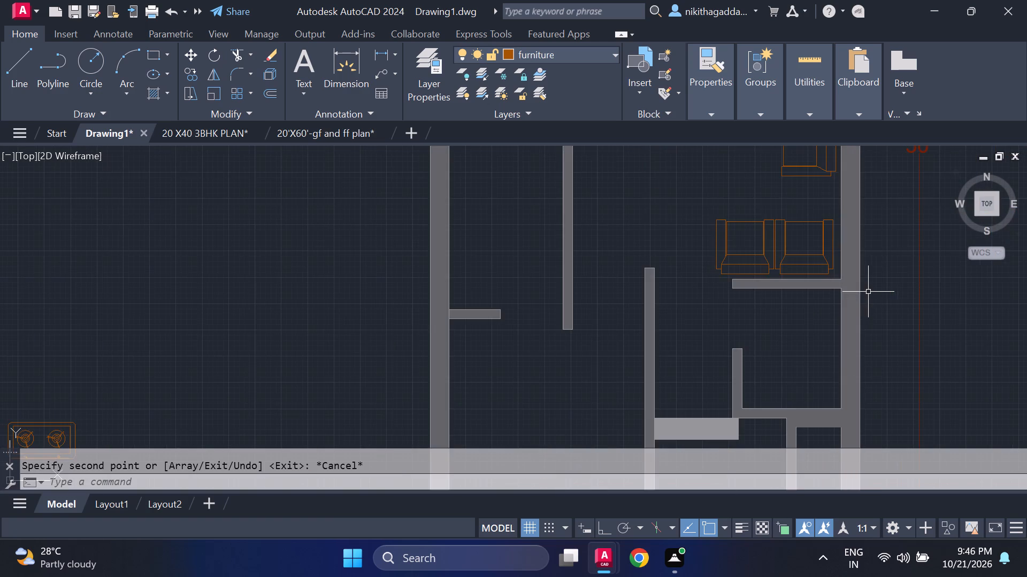
middle_drag(857, 291, 875, 385)
scroll(857, 294, up, 1)
scroll(818, 348, down, 4)
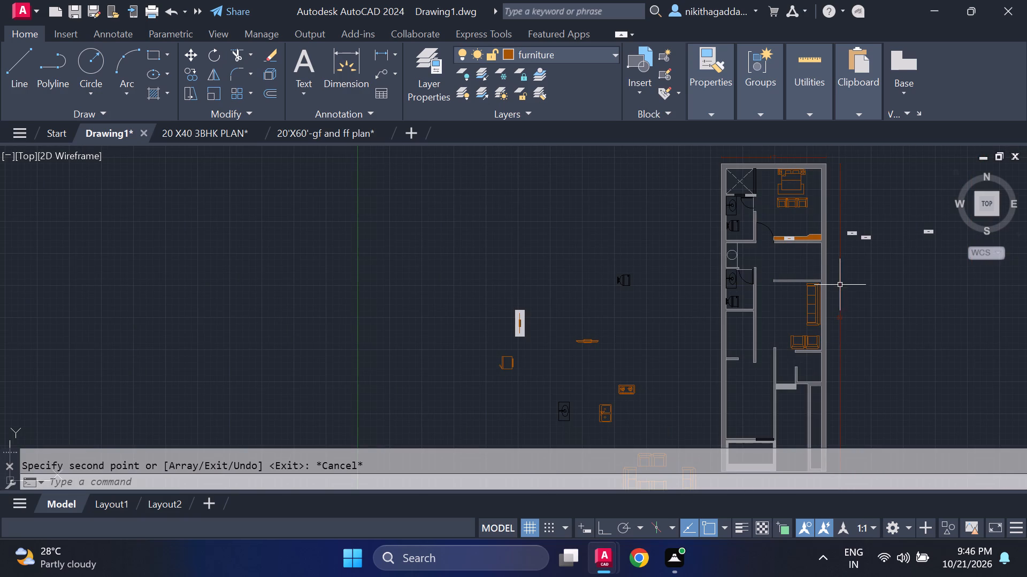
scroll(835, 293, up, 2)
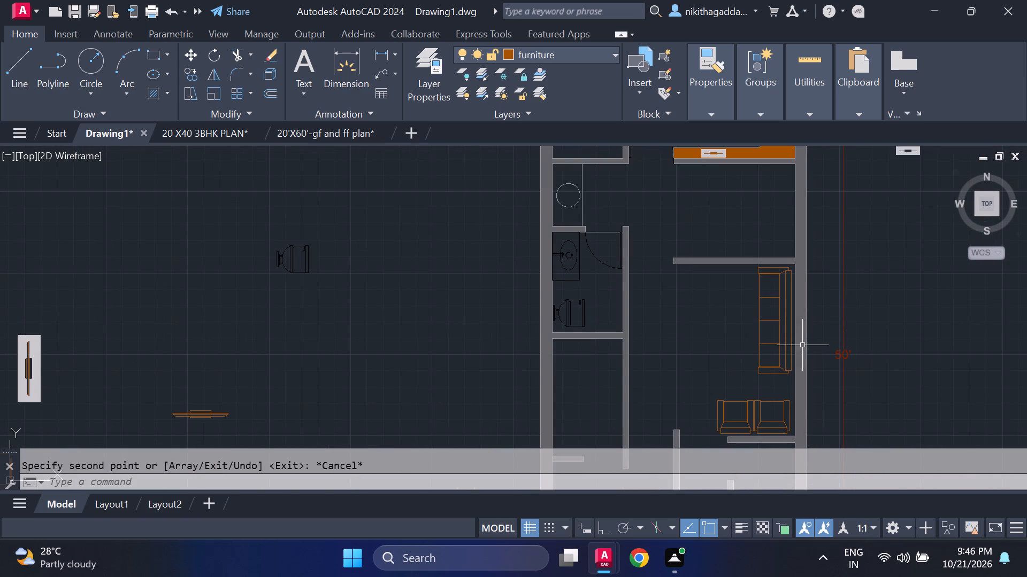
middle_drag(830, 324, 856, 288)
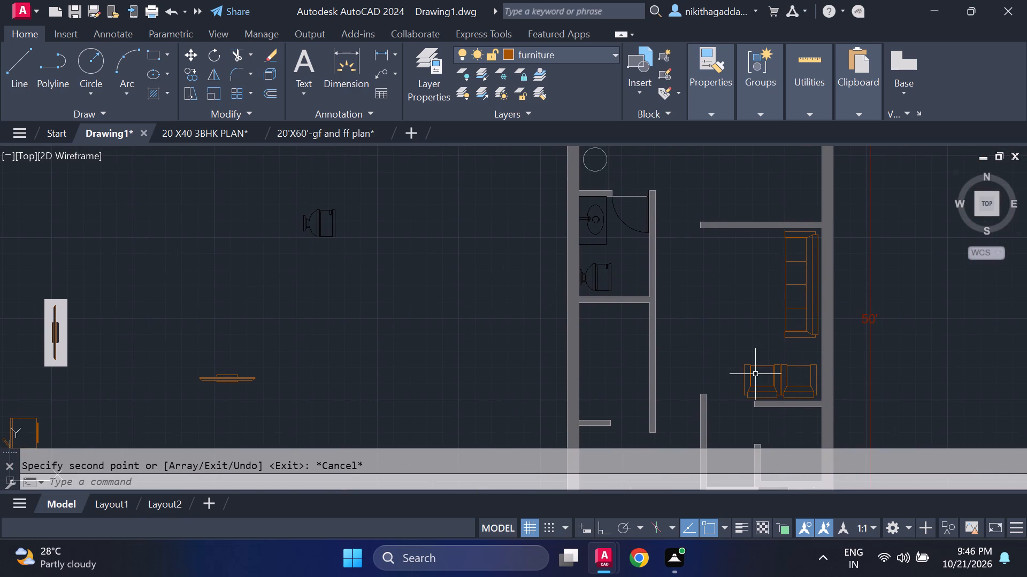
click(766, 353)
click(732, 379)
text(co)
key(Return)
click(749, 369)
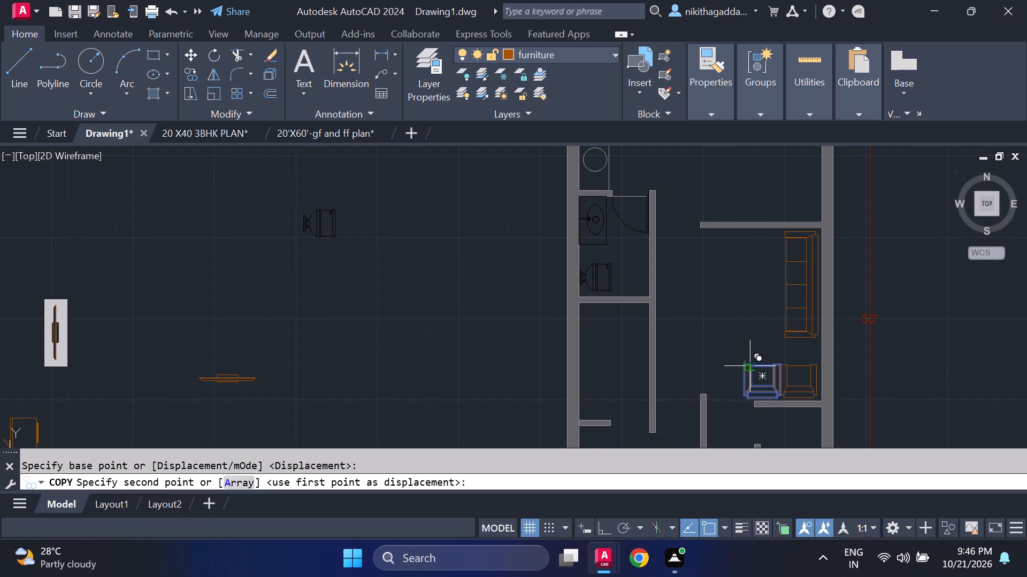
click(359, 356)
key(Escape)
Rotate the single copied armchair outside the plan 90 degrees counterclockwise so its back faces east.
drag(406, 344, 407, 344)
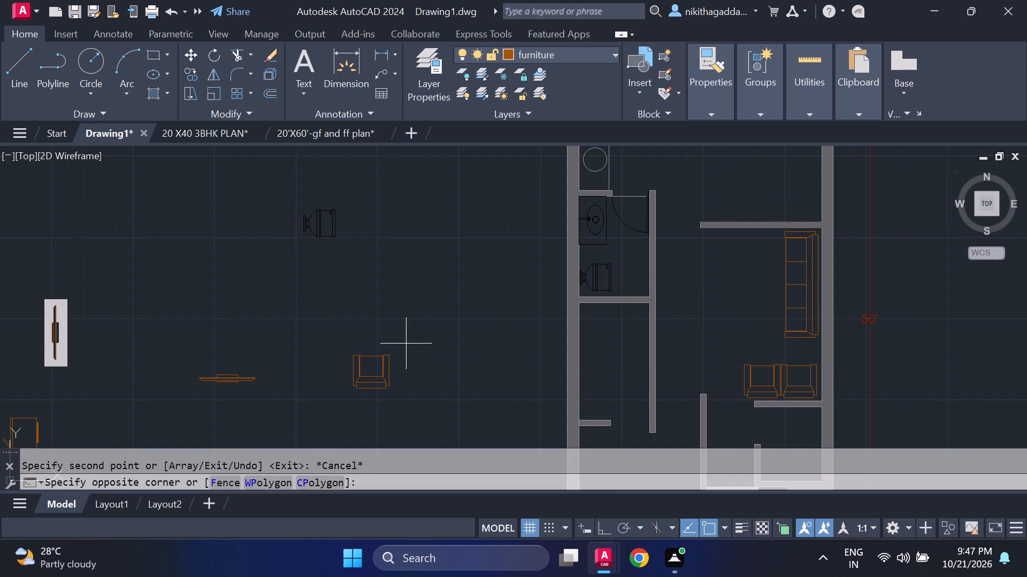
drag(407, 344, 398, 350)
click(336, 397)
key(r)
key(o)
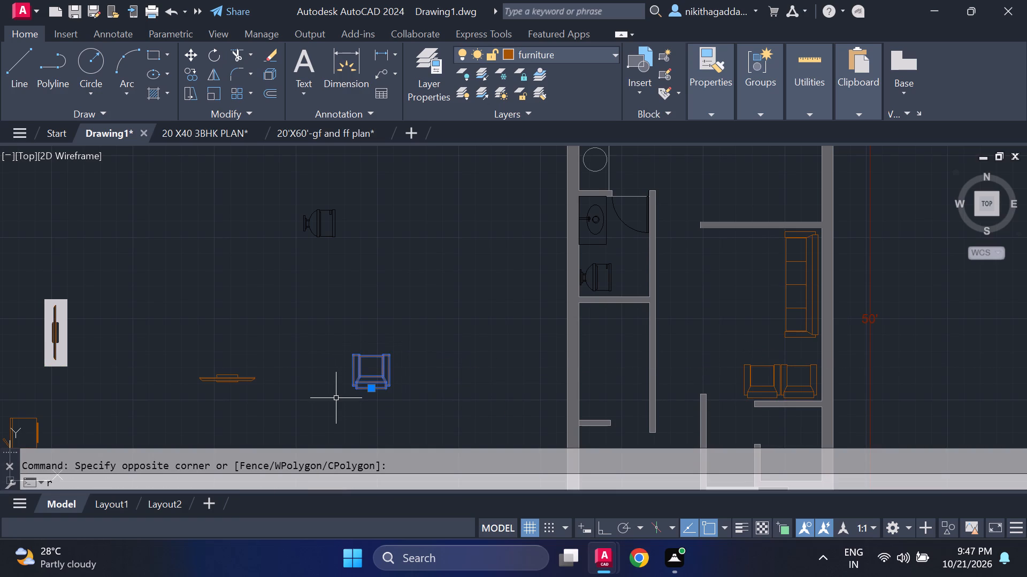
key(Return)
click(392, 388)
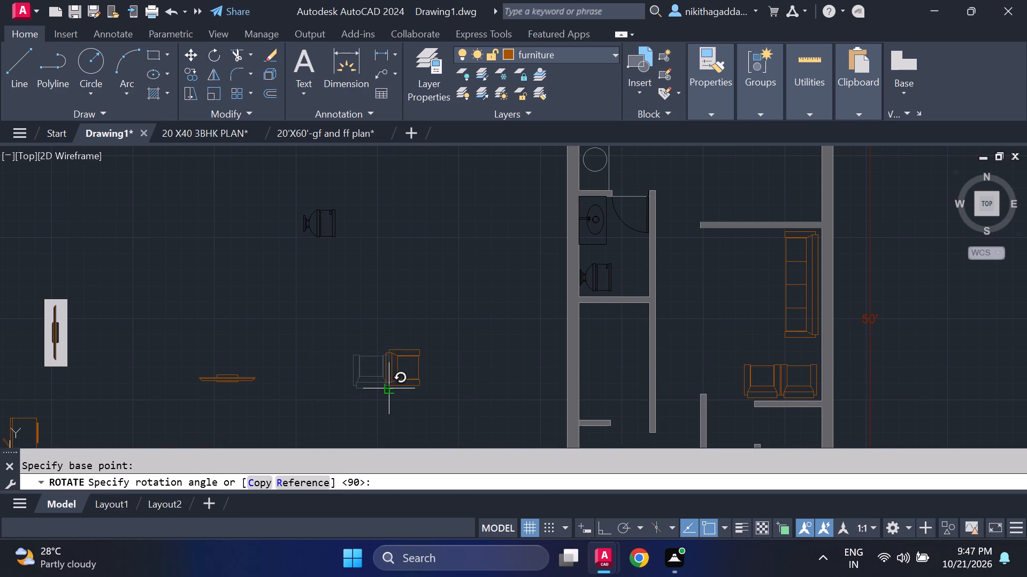
click(395, 265)
Scale down the rotated armchair freehand from the northeast corner of its backrest.
drag(424, 352, 420, 357)
click(344, 406)
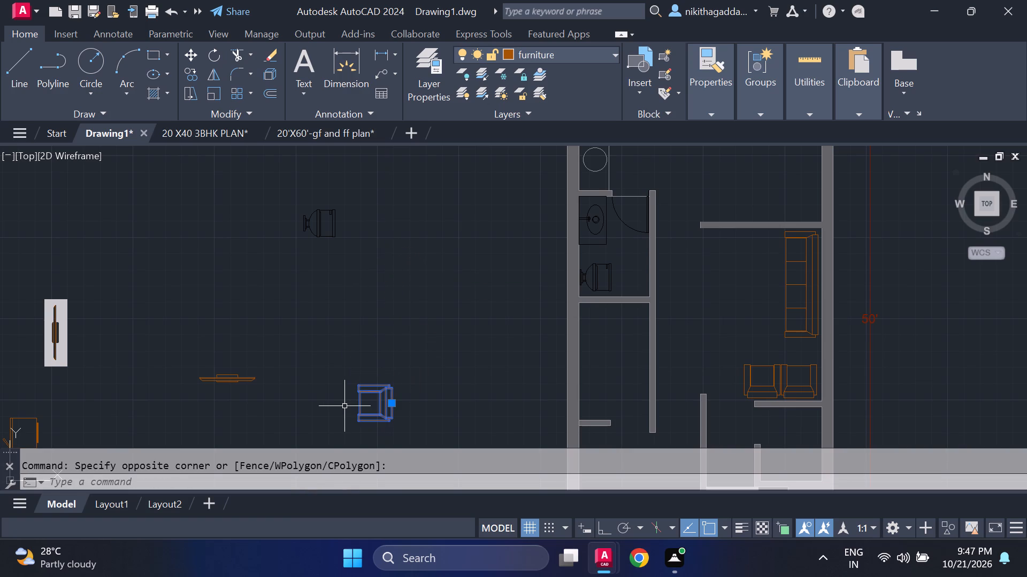
text(scale)
key(Return)
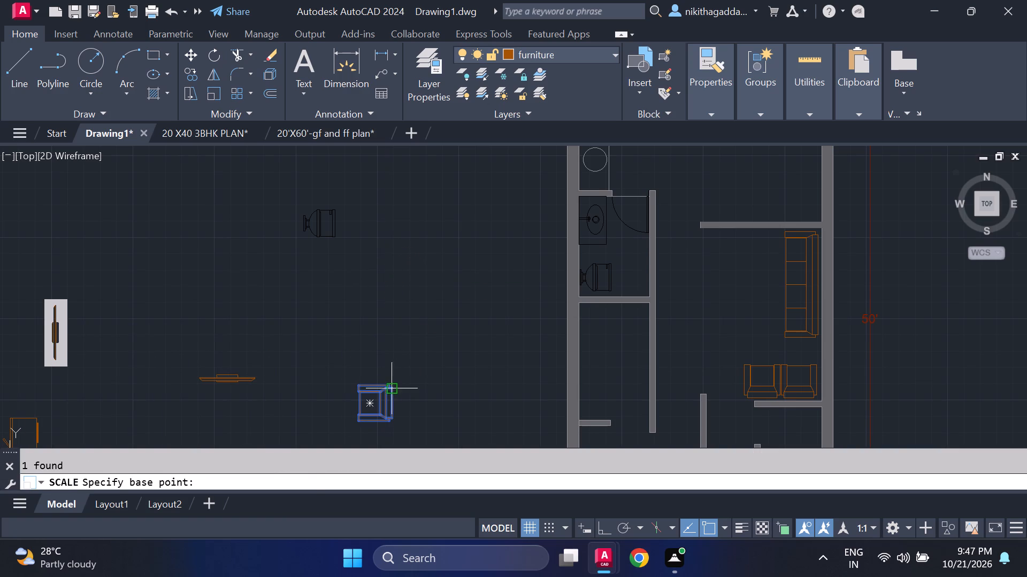
click(395, 385)
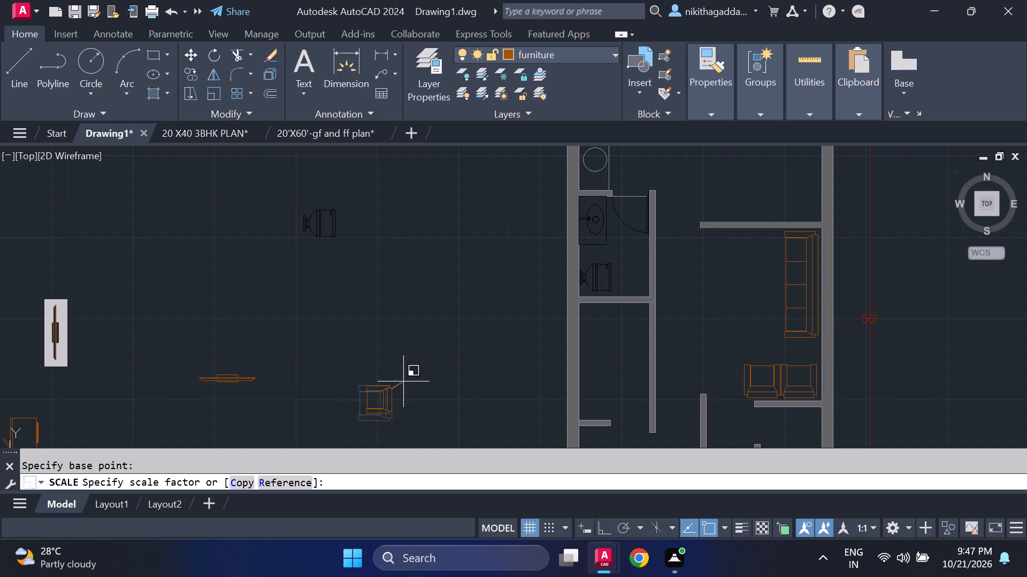
double_click(403, 381)
Copy the scaled-down armchair from outside the plan to just south of the long sofa, beside the east wall.
click(374, 398)
double_click(415, 378)
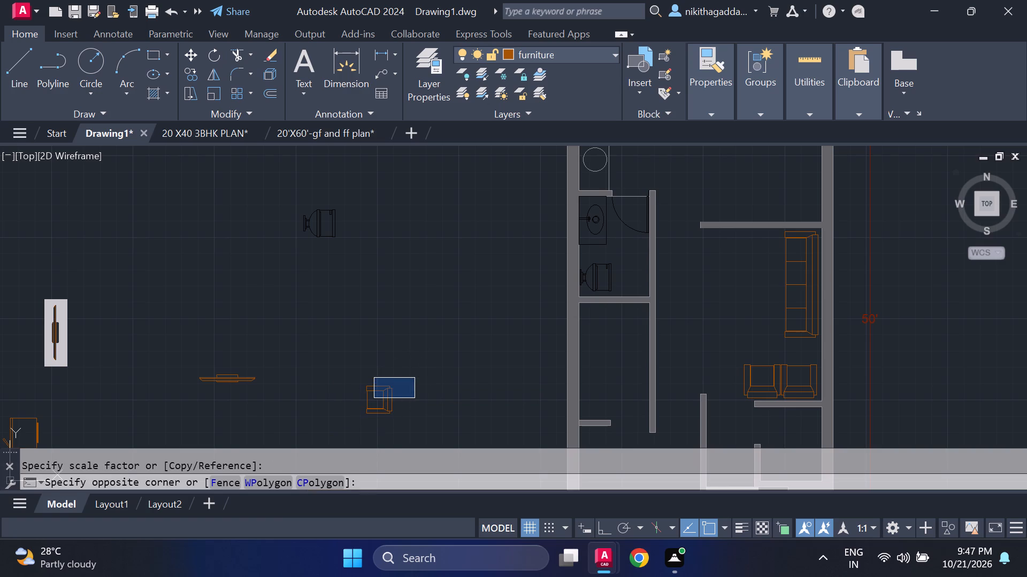
click(424, 383)
click(379, 406)
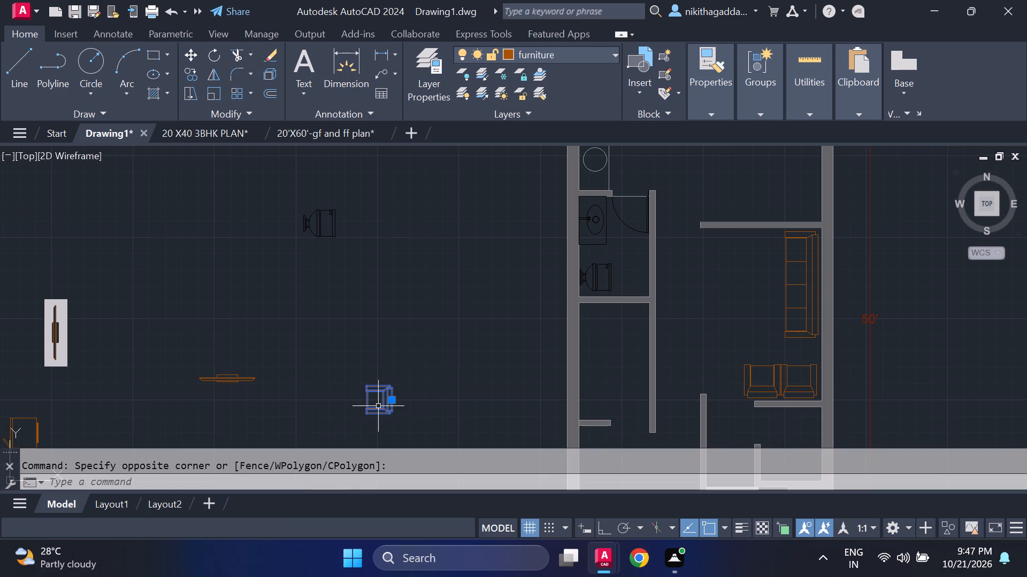
text(co)
key(Return)
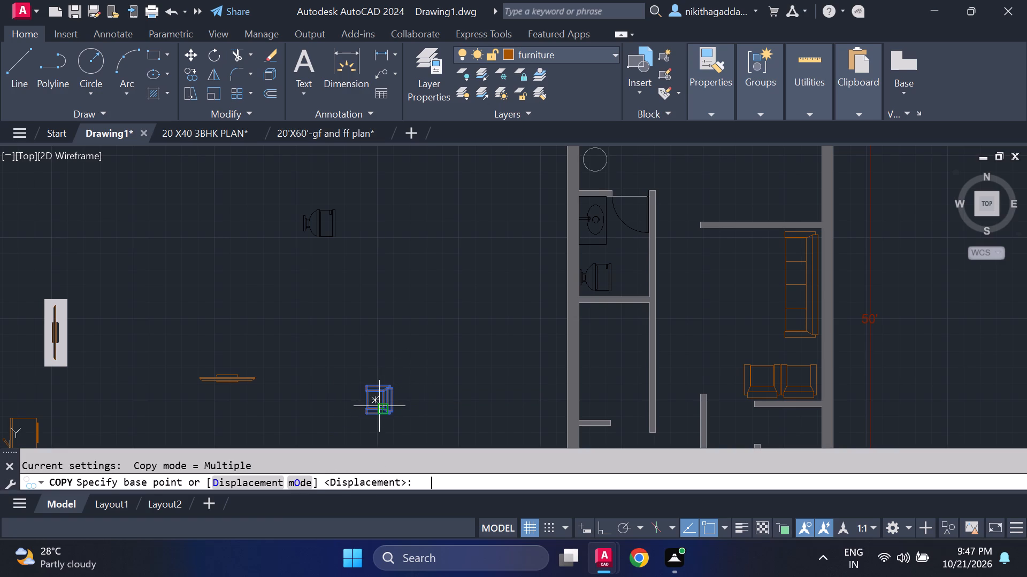
click(388, 380)
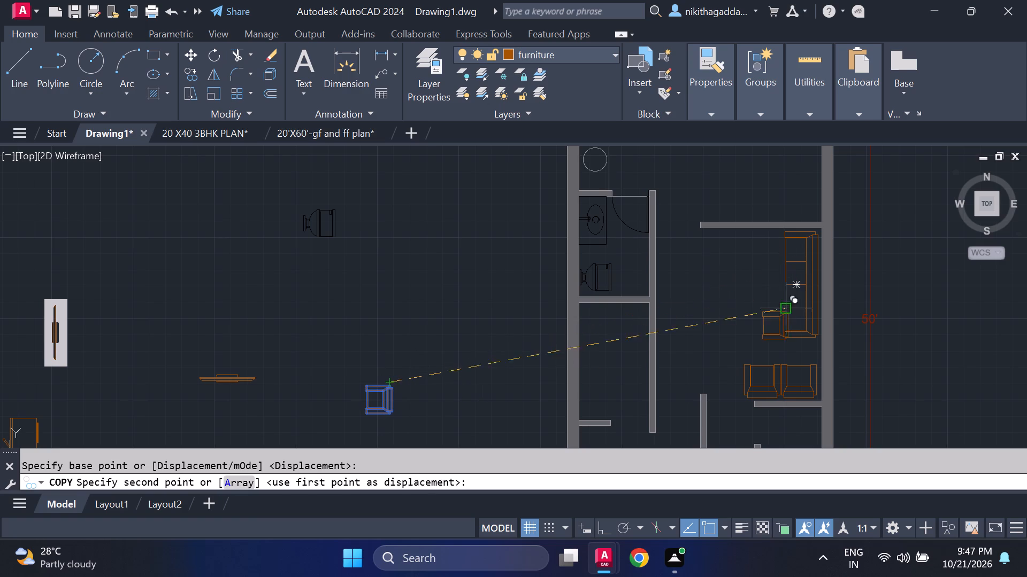
scroll(800, 333, up, 5)
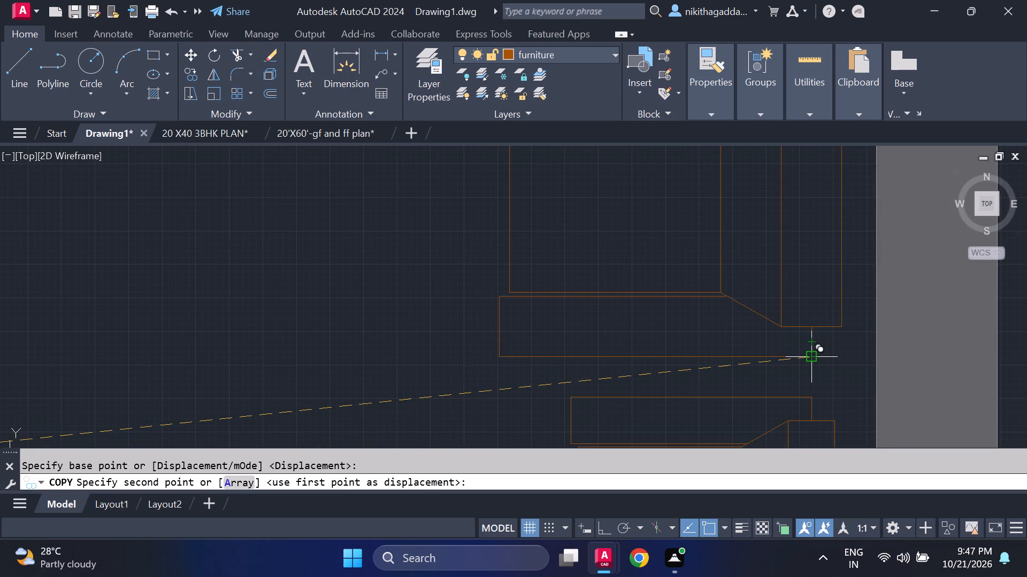
click(813, 324)
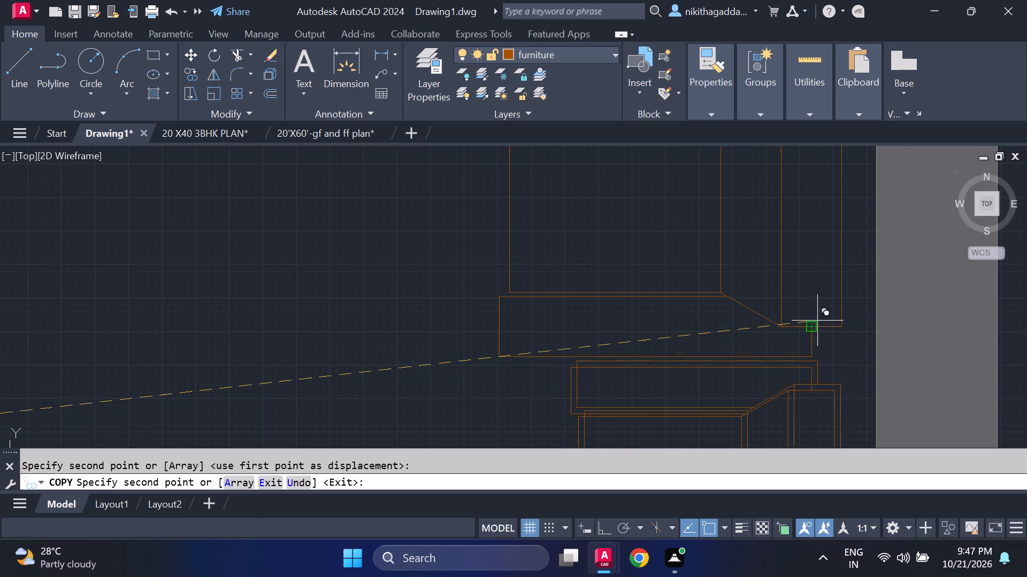
scroll(864, 269, down, 5)
key(Escape)
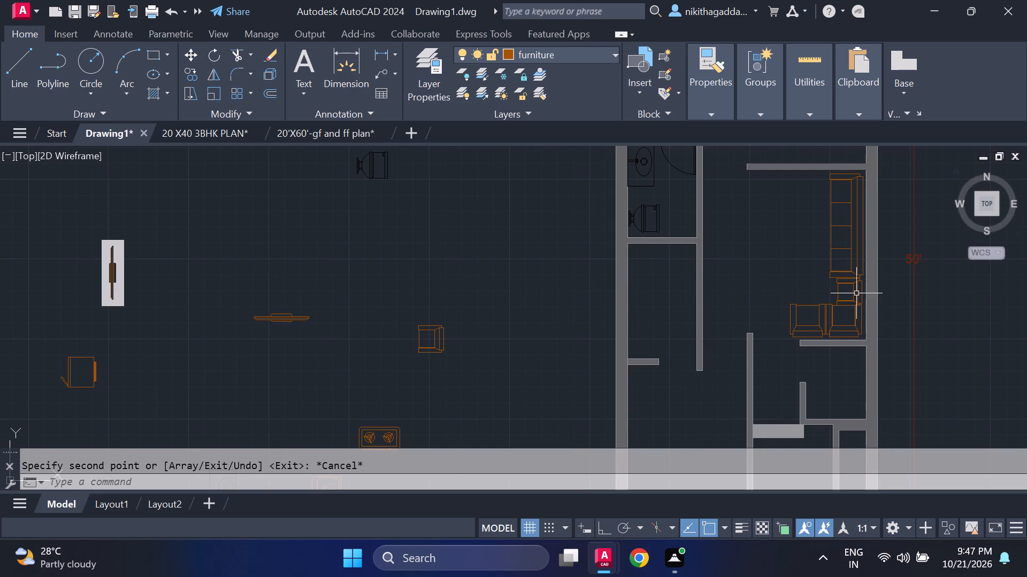
Scale up the newly copied armchair freehand from the middle of its backrest's east edge, to about the long sofa's depth.
scroll(860, 288, up, 2)
middle_drag(864, 291, 853, 375)
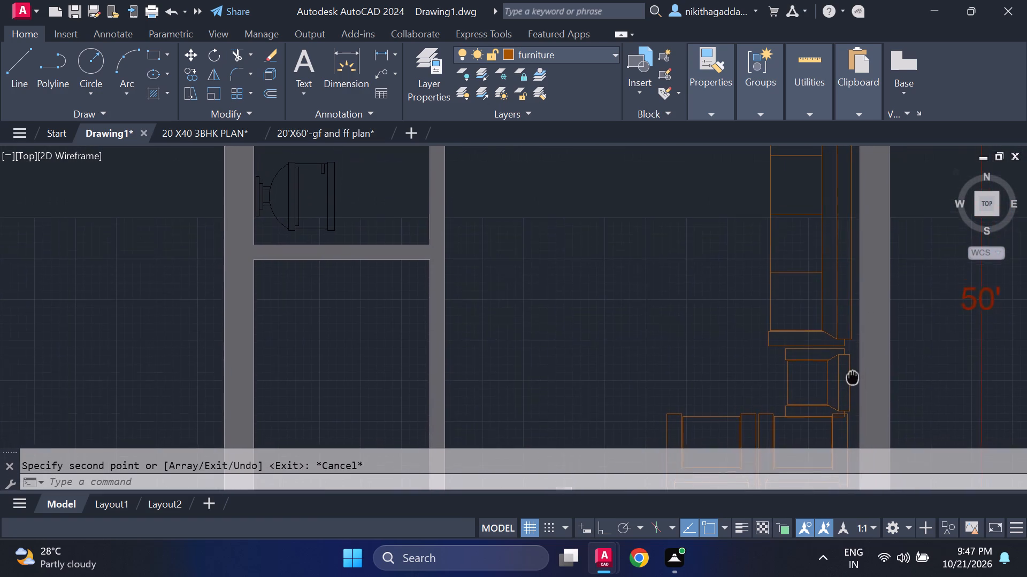
middle_drag(853, 375, 852, 342)
scroll(848, 349, up, 1)
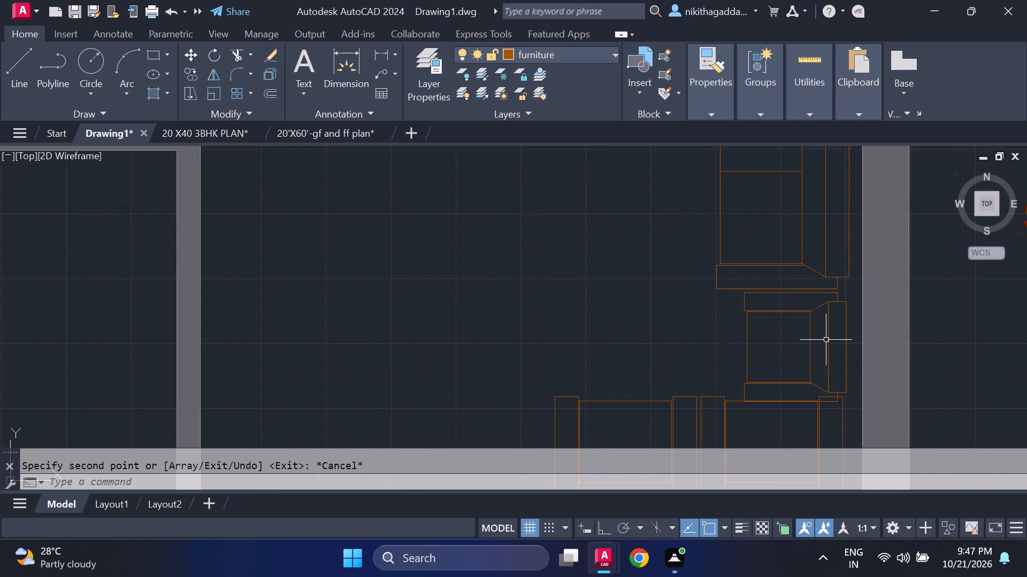
click(837, 334)
click(774, 355)
text(scale)
key(Return)
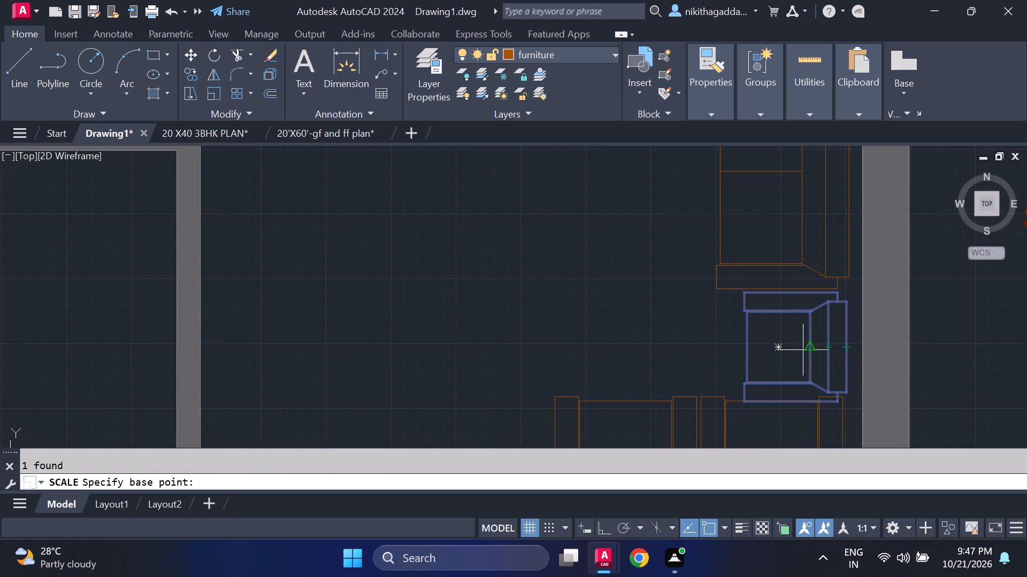
click(850, 343)
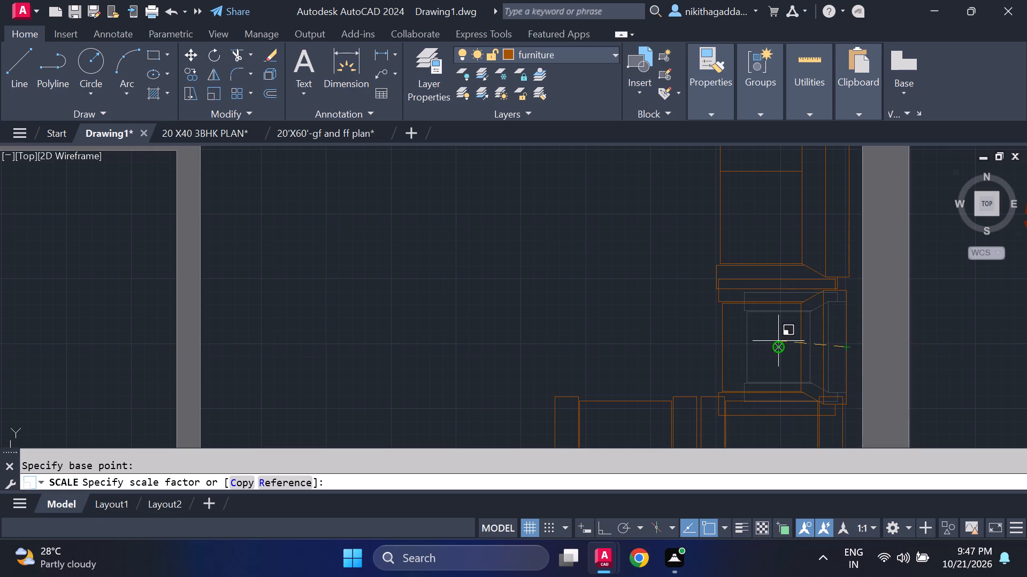
click(778, 340)
Scale down the armchair pair north of the short partition freehand from the southeast corner of the east armchair's backrest.
scroll(790, 353, down, 1)
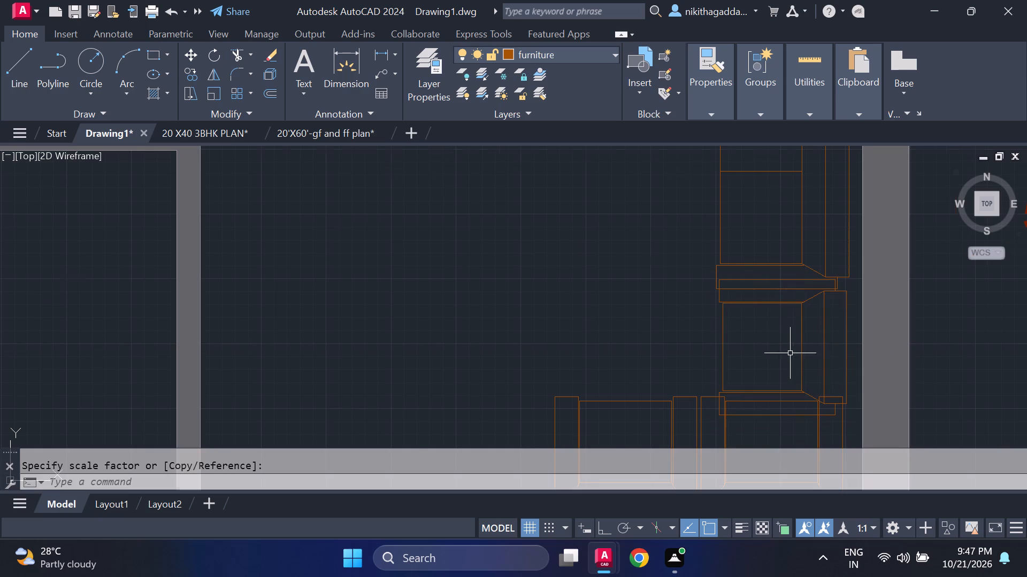
scroll(790, 353, down, 3)
scroll(777, 394, up, 4)
scroll(809, 342, down, 4)
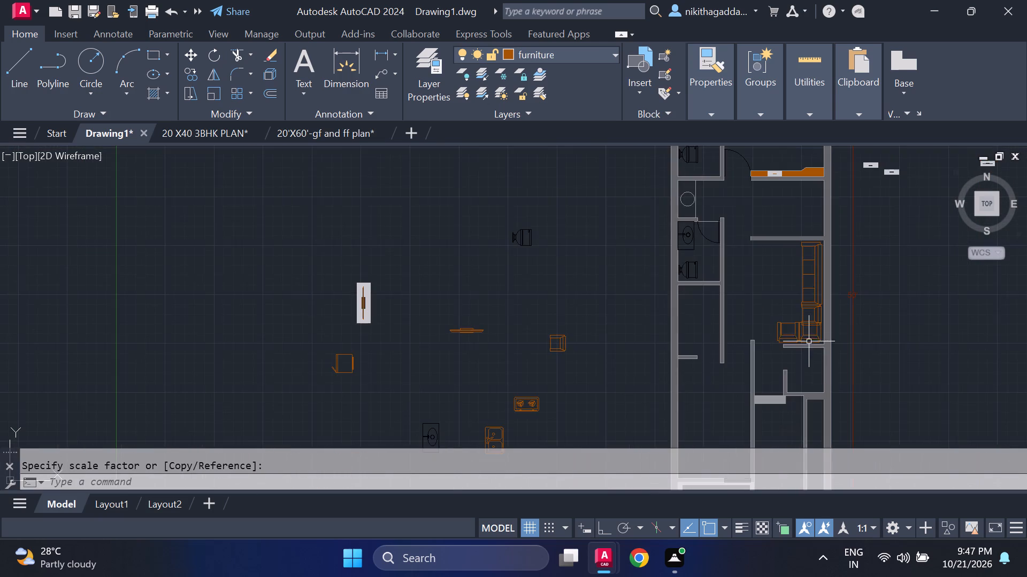
scroll(813, 329, up, 2)
middle_drag(811, 331, 806, 360)
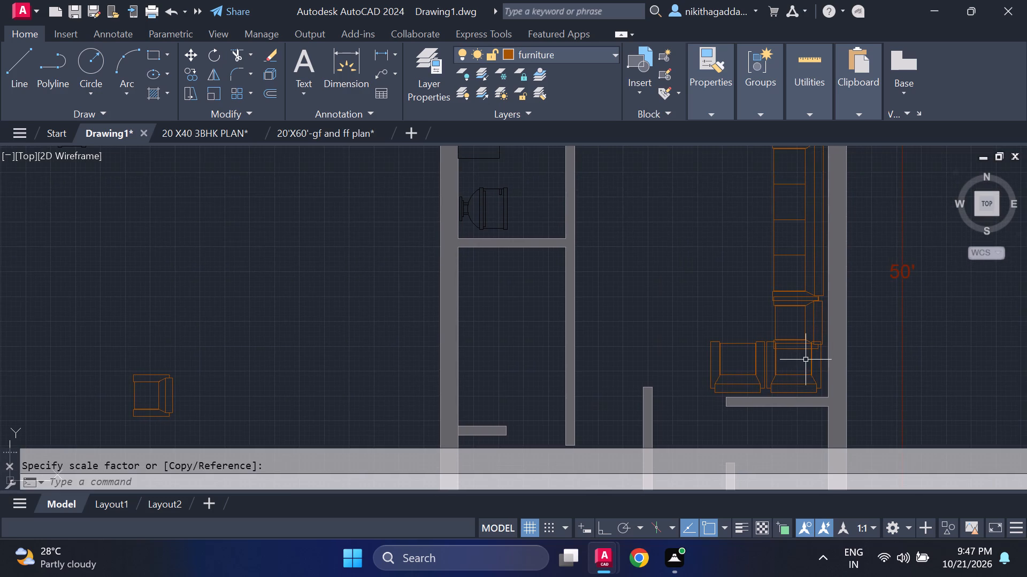
drag(805, 360, 781, 365)
click(712, 366)
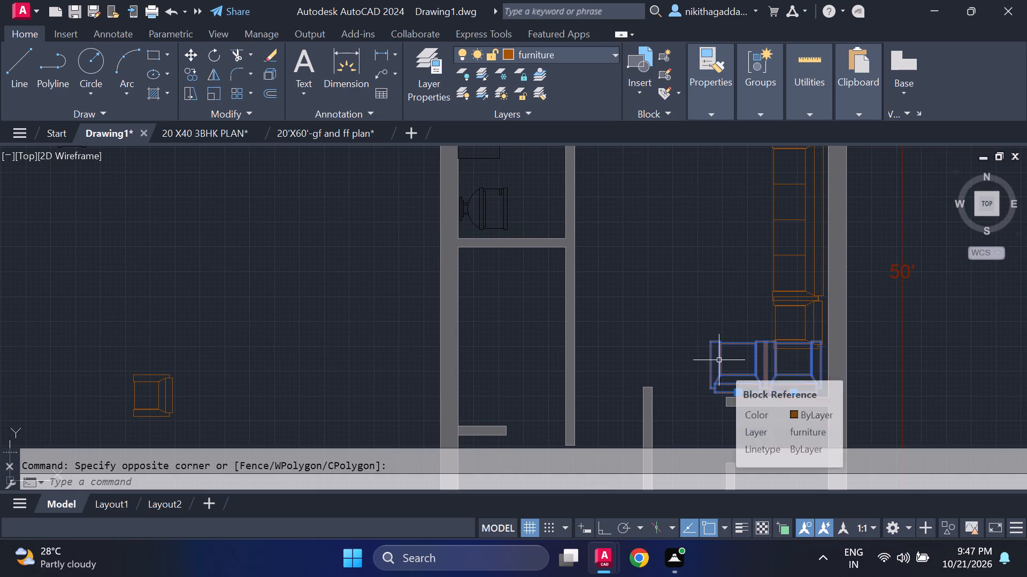
text(scale)
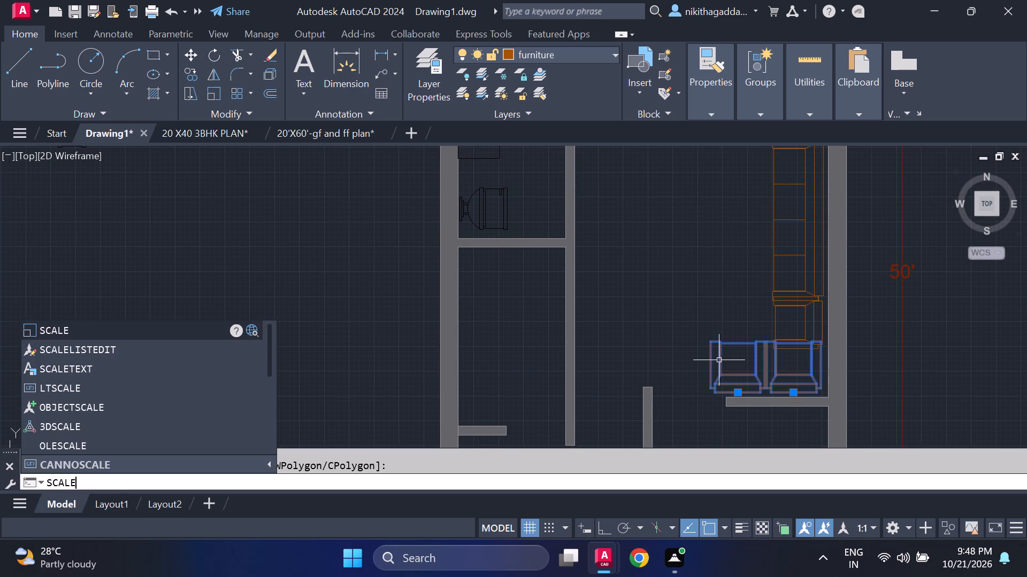
key(Return)
scroll(739, 376, up, 3)
scroll(847, 402, down, 2)
middle_drag(838, 364, 830, 356)
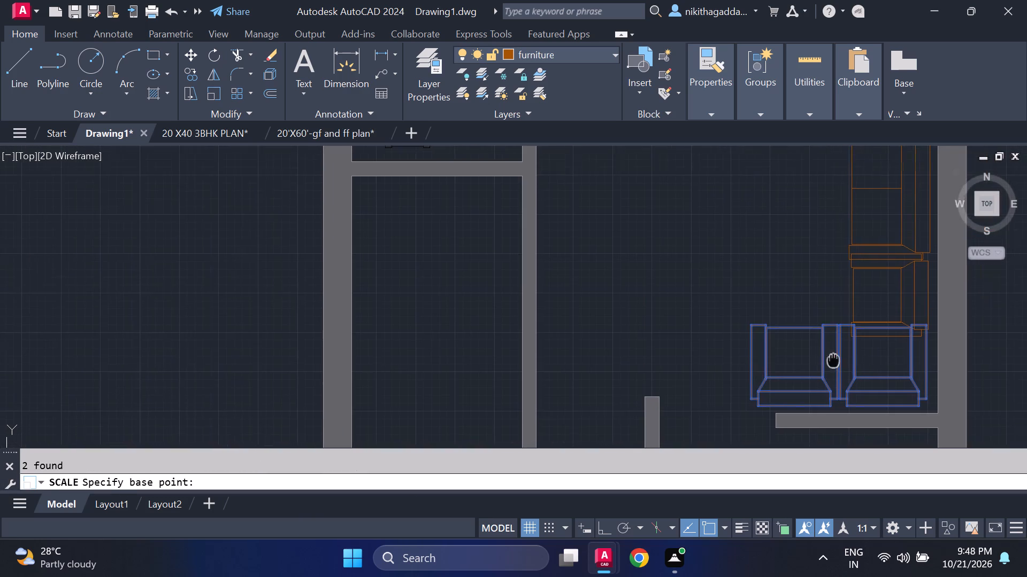
middle_drag(830, 356, 790, 307)
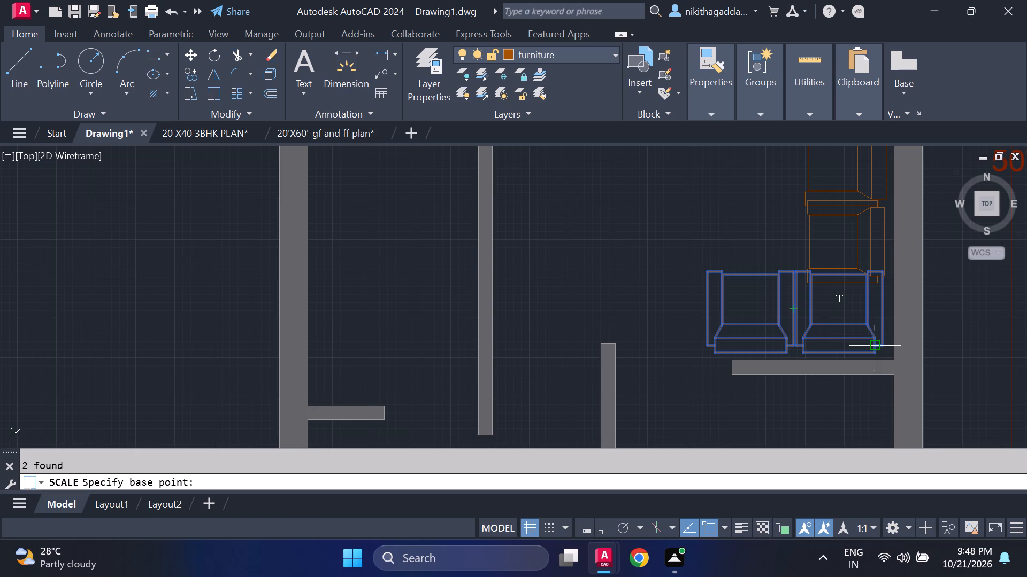
click(877, 355)
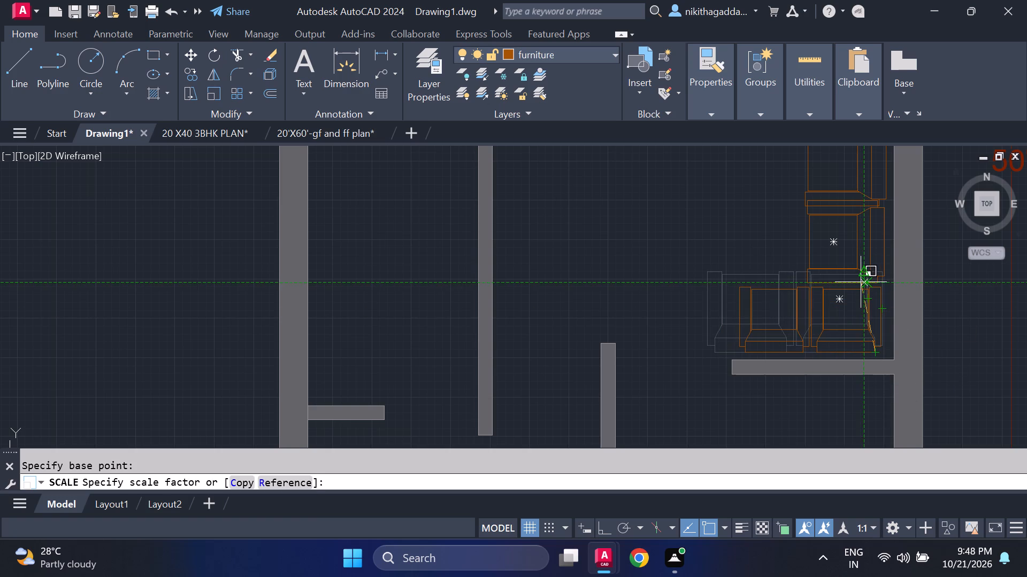
click(861, 282)
Move the single armchair between the long sofa and the armchair pair slightly straight south, closer to the pair.
scroll(863, 280, down, 4)
middle_drag(891, 275, 902, 308)
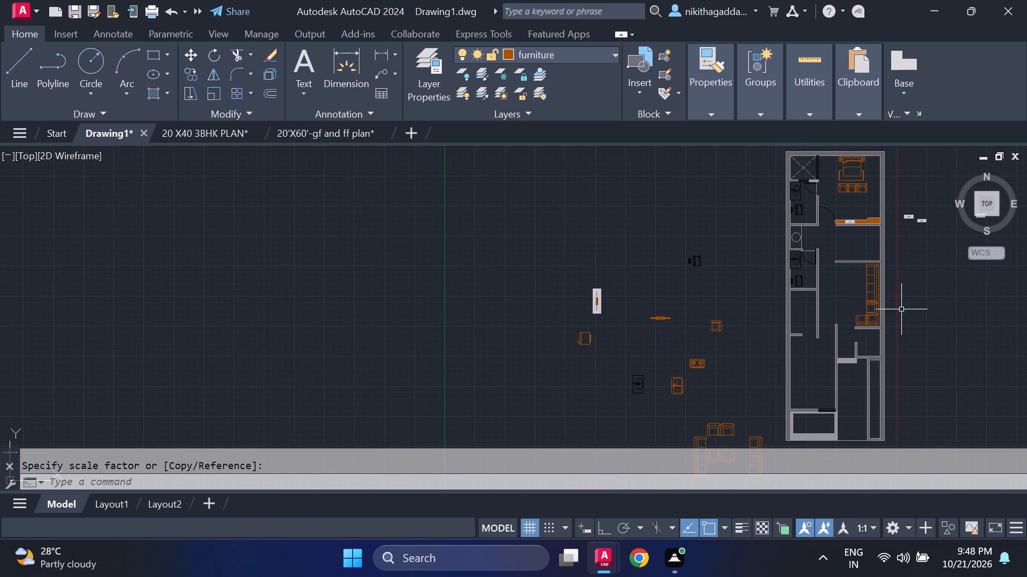
scroll(897, 309, up, 3)
middle_drag(901, 307, 908, 322)
scroll(814, 329, up, 2)
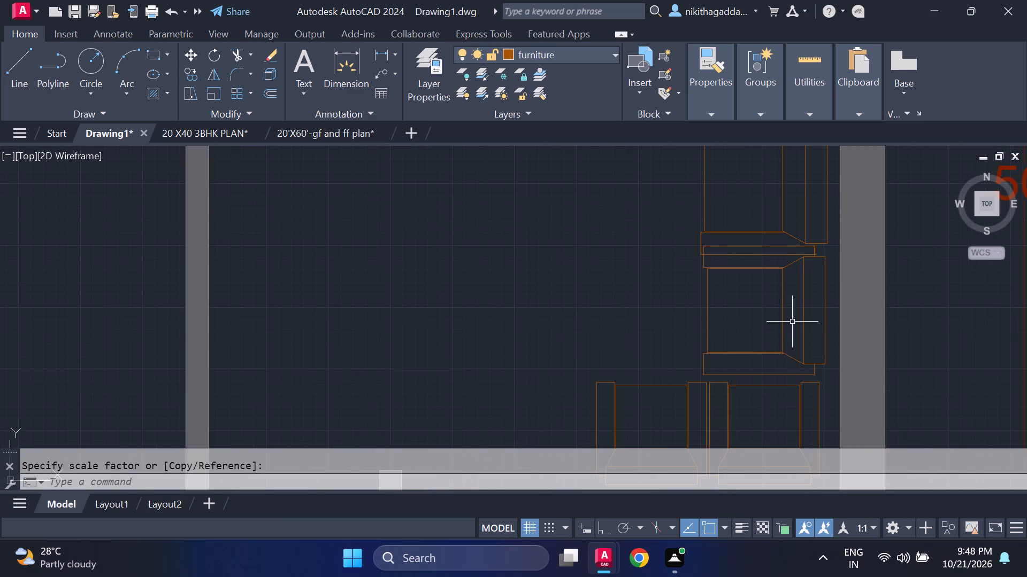
click(831, 284)
click(775, 312)
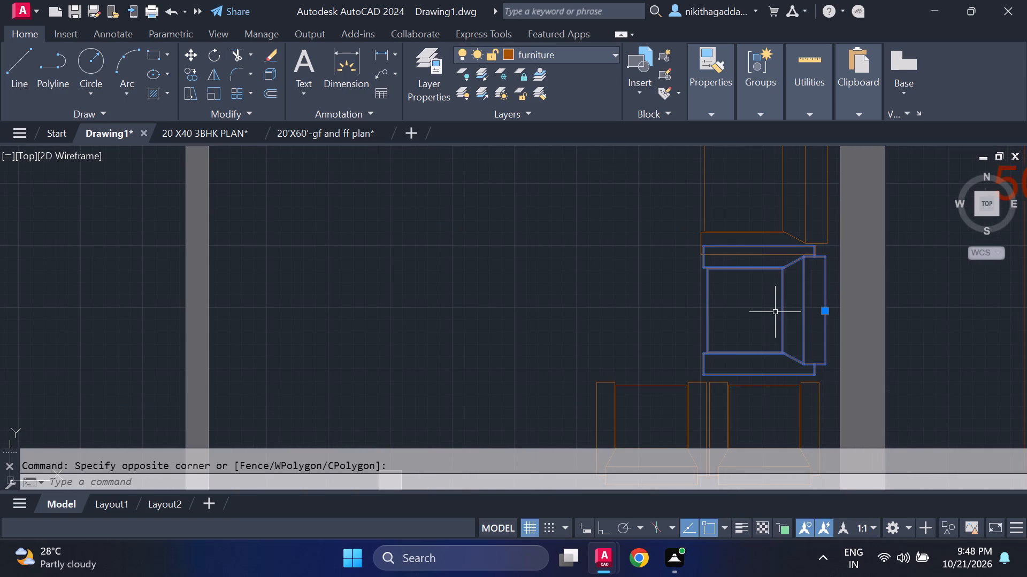
key(m)
key(Return)
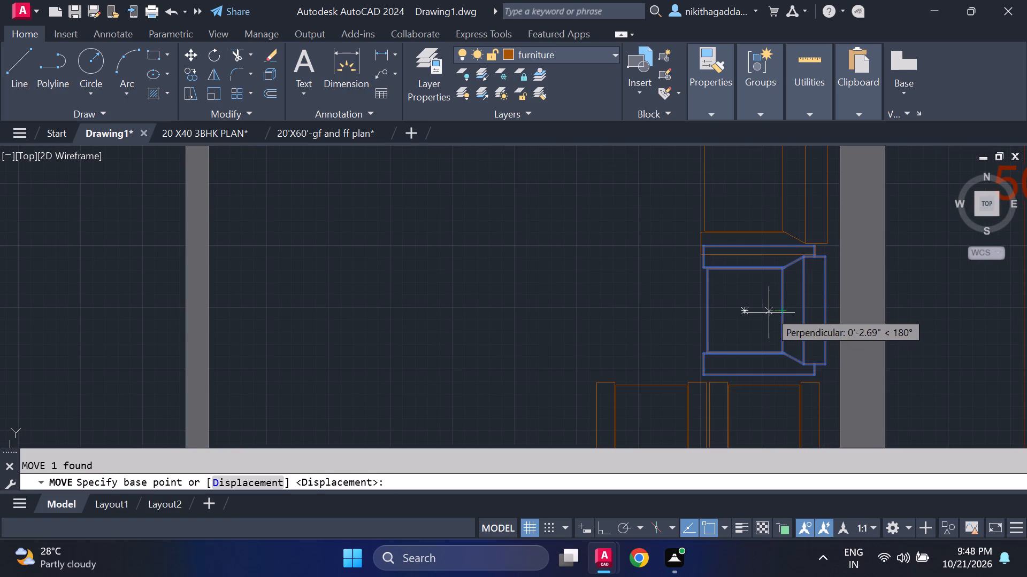
middle_drag(766, 311, 731, 200)
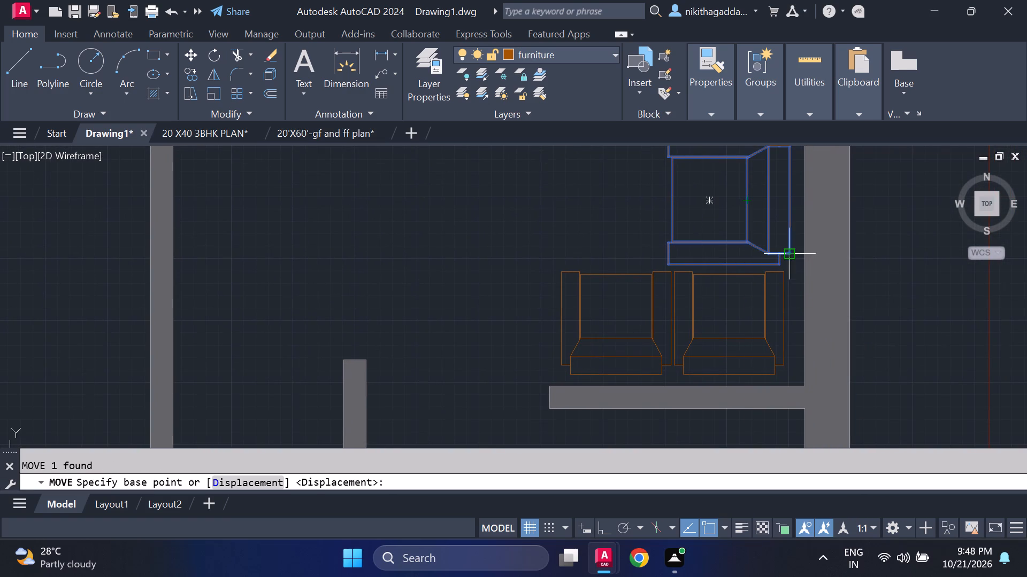
scroll(783, 262, up, 3)
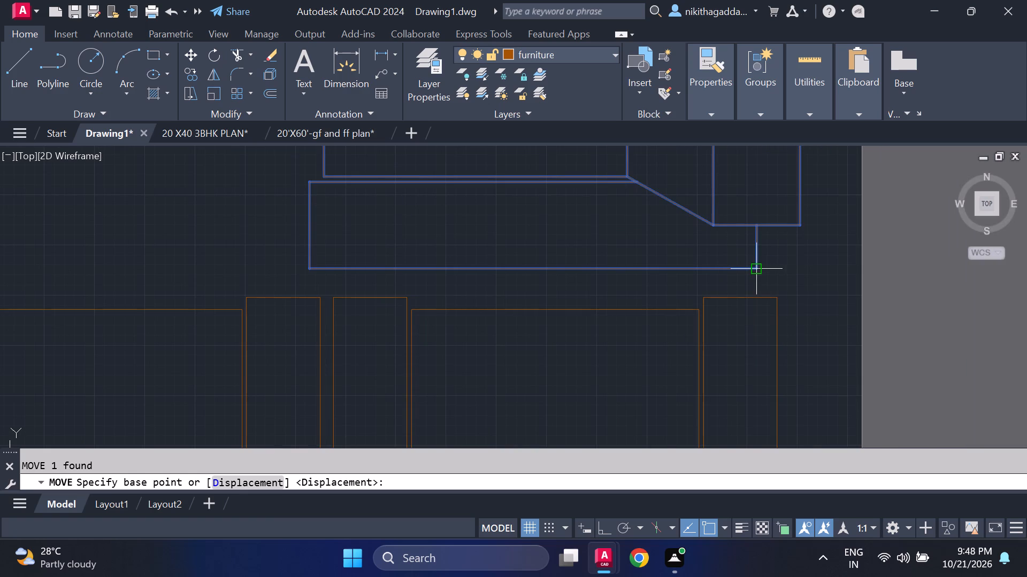
click(759, 271)
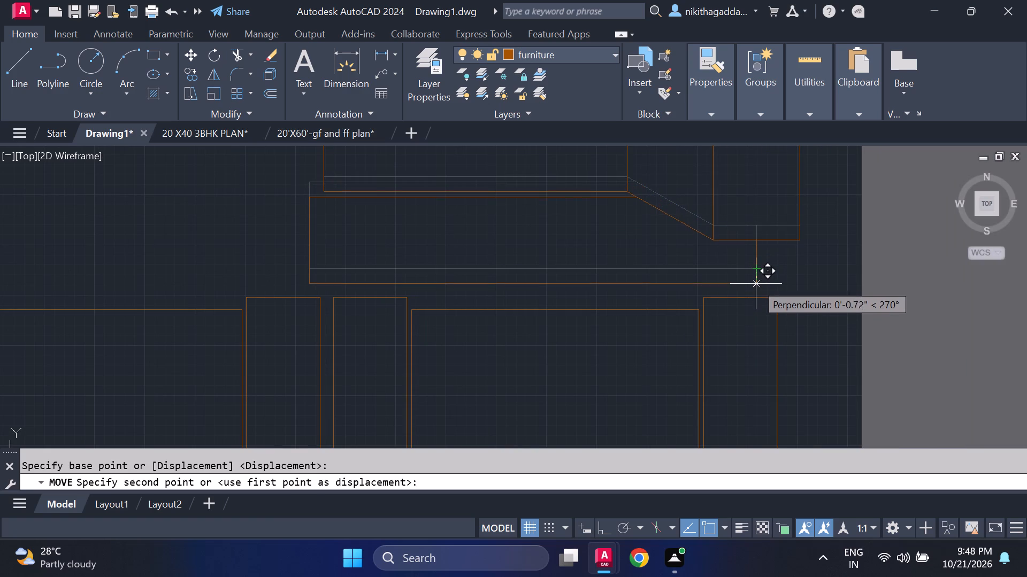
click(756, 286)
Examine how the single armchair fits against the long sofa and armchair pair, and review the rooms farther north.
scroll(764, 250, down, 5)
scroll(763, 209, up, 3)
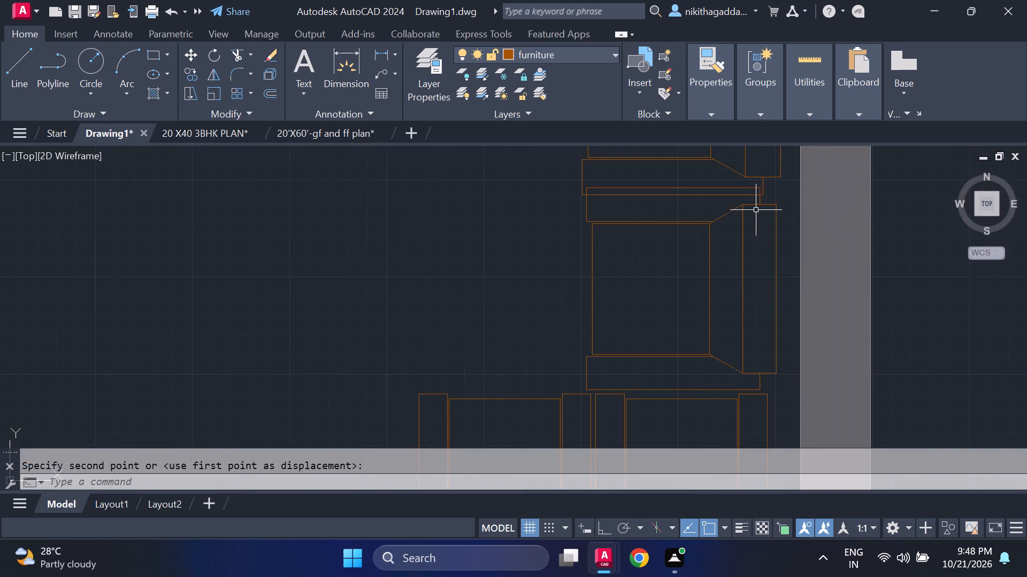
middle_drag(742, 222, 748, 280)
scroll(748, 280, down, 3)
scroll(732, 262, up, 5)
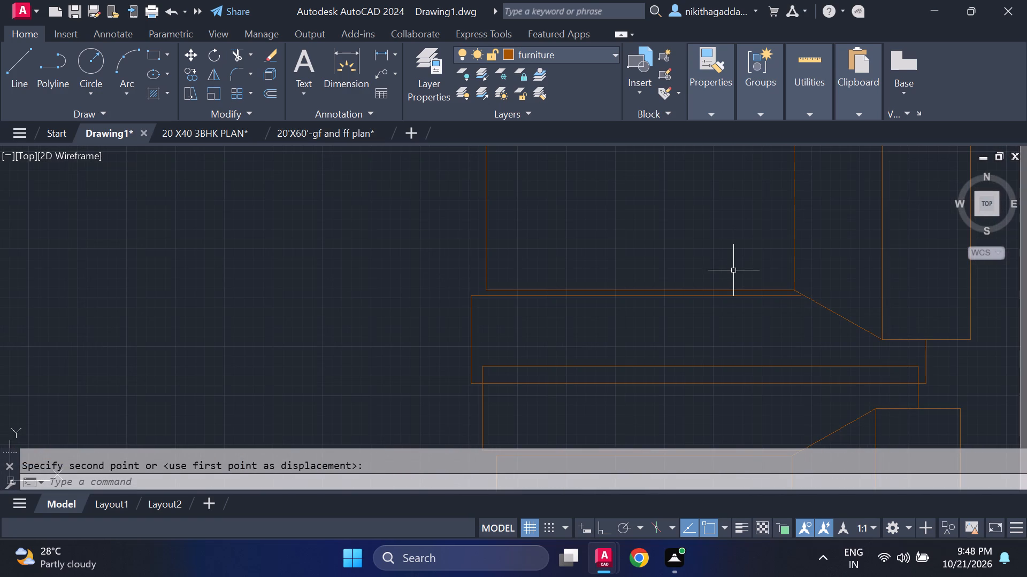
scroll(733, 271, down, 5)
scroll(490, 221, down, 2)
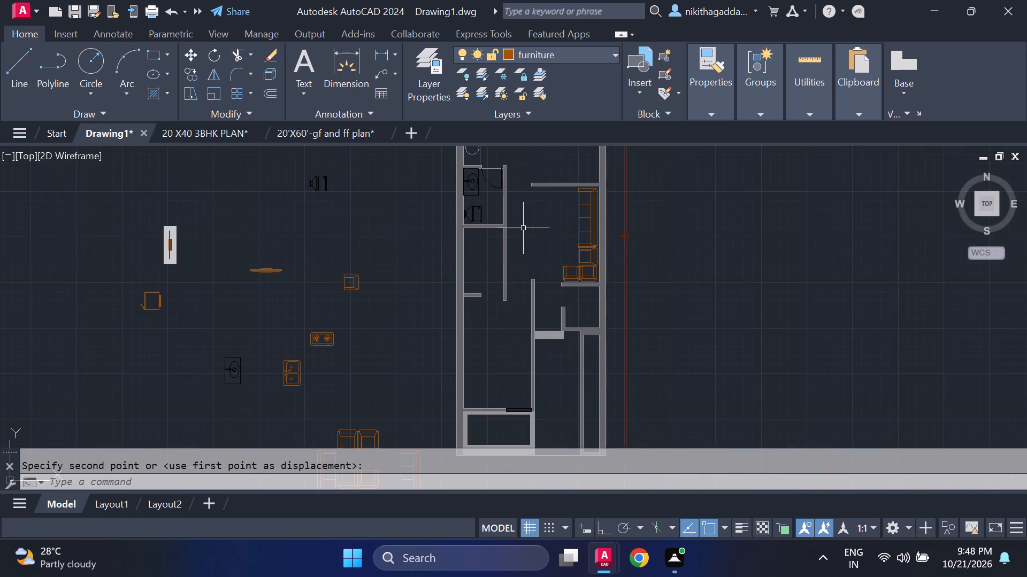
middle_drag(528, 236, 726, 321)
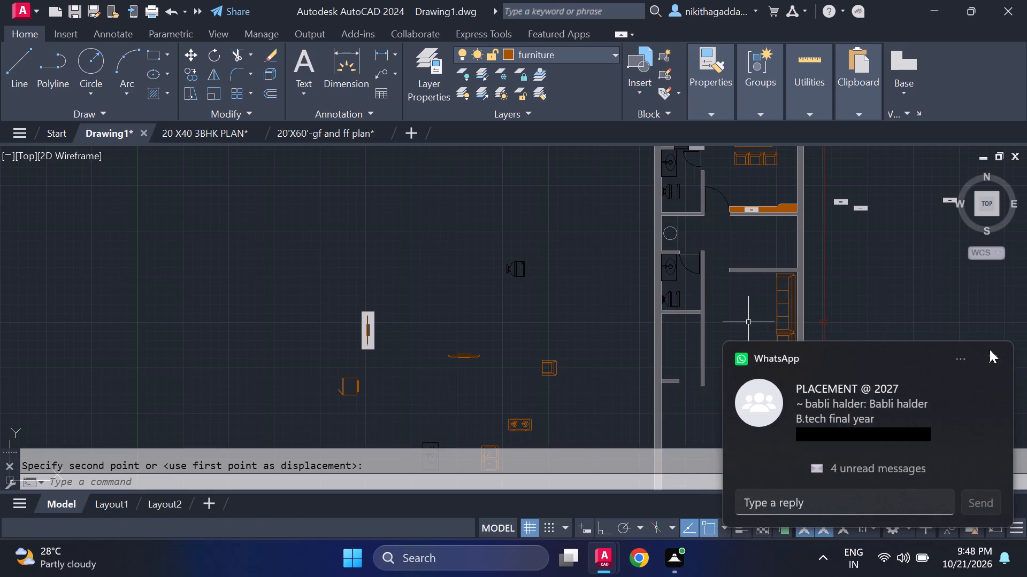
click(992, 366)
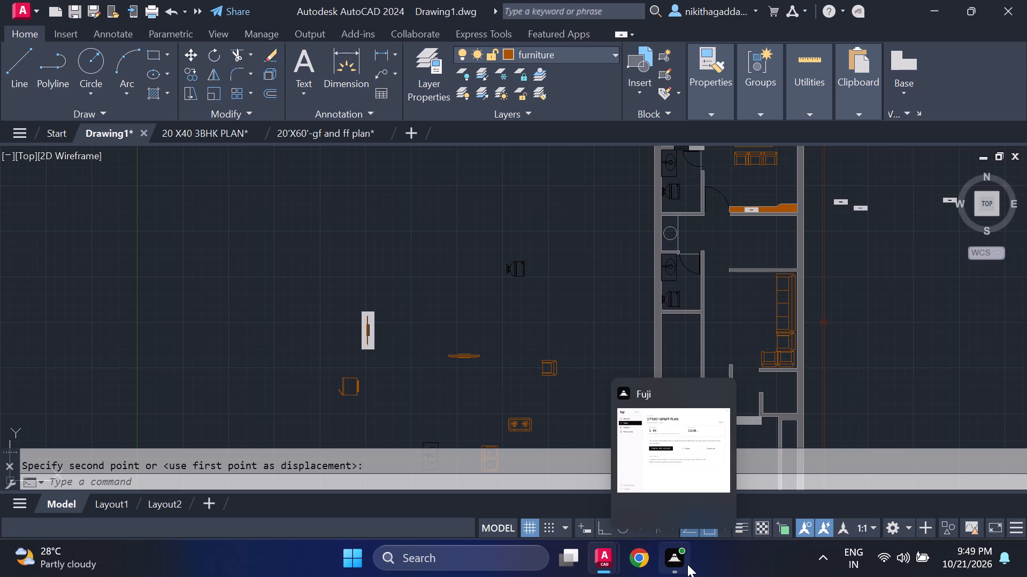
scroll(683, 303, down, 1)
scroll(709, 279, up, 2)
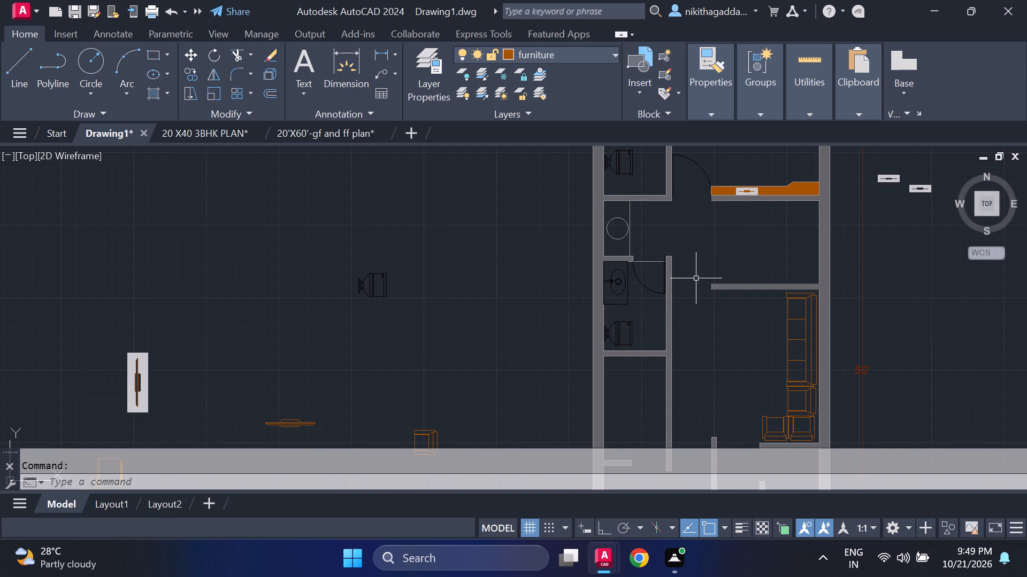
scroll(695, 283, down, 4)
scroll(692, 298, up, 4)
middle_drag(691, 311, 684, 336)
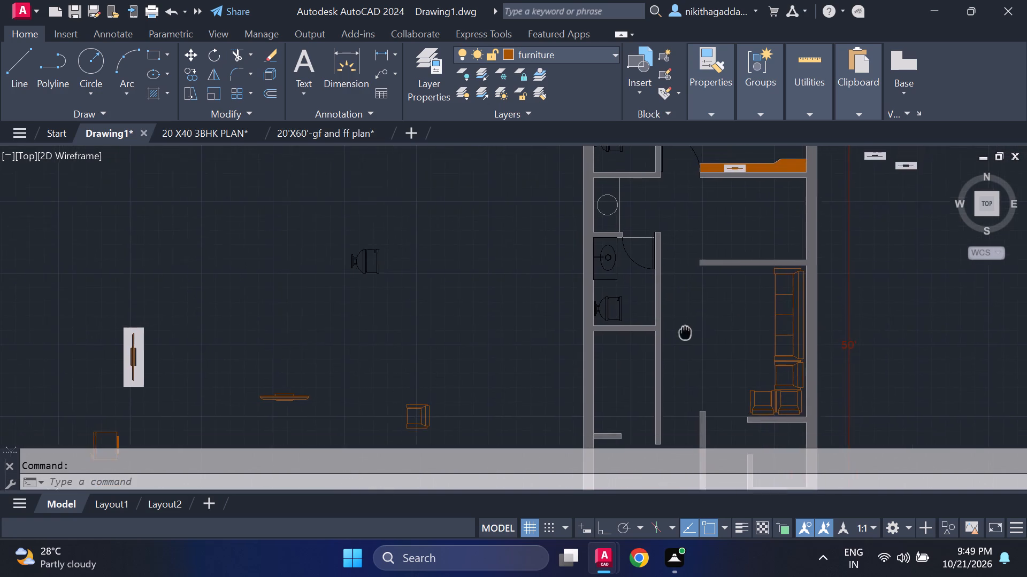
middle_drag(684, 336, 619, 412)
middle_drag(627, 378, 627, 381)
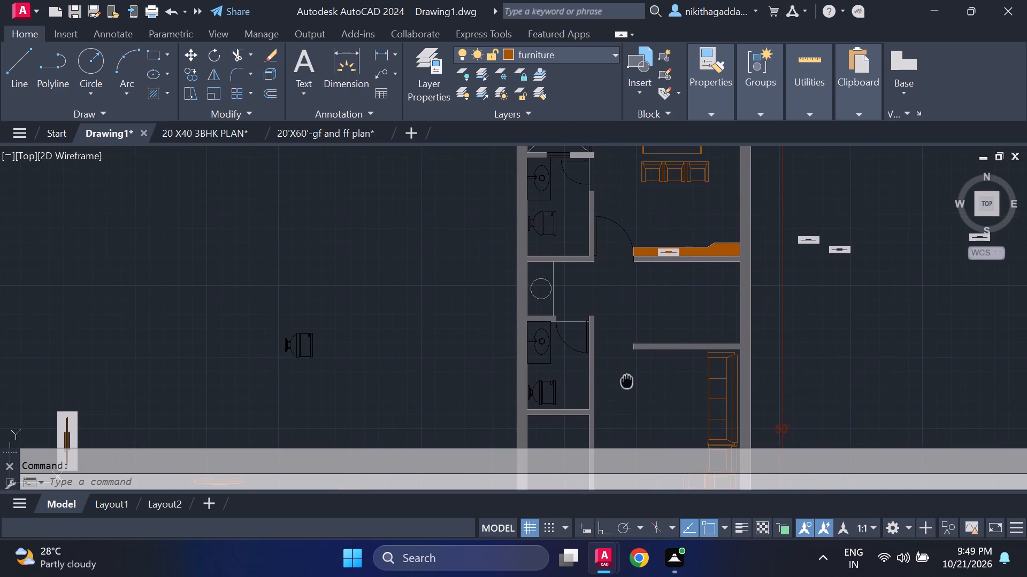
middle_drag(627, 381, 619, 409)
middle_drag(637, 370, 576, 332)
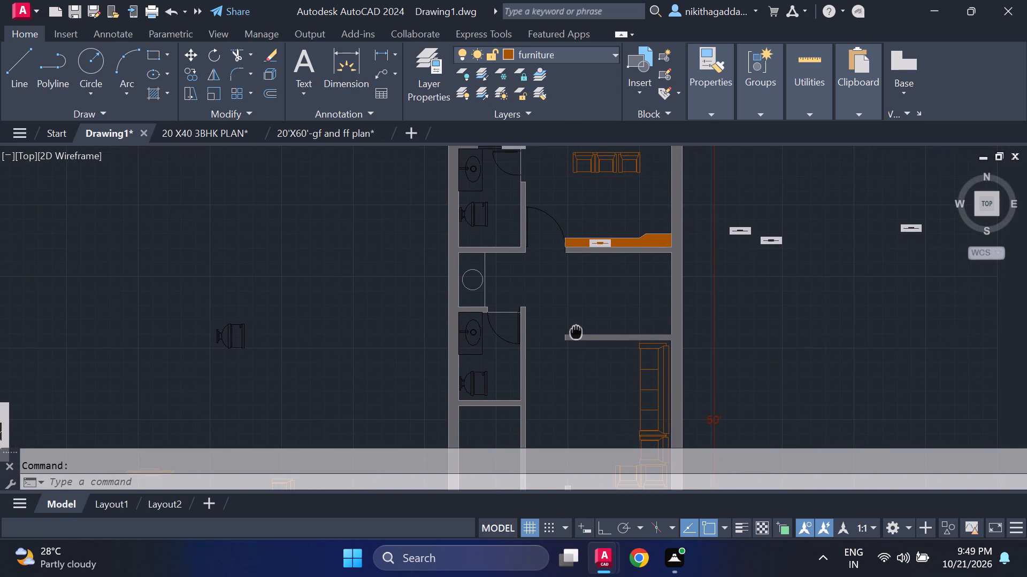
Move the two-burner stove symbol west of the floor plan onto the windows layer.
middle_drag(576, 332, 588, 251)
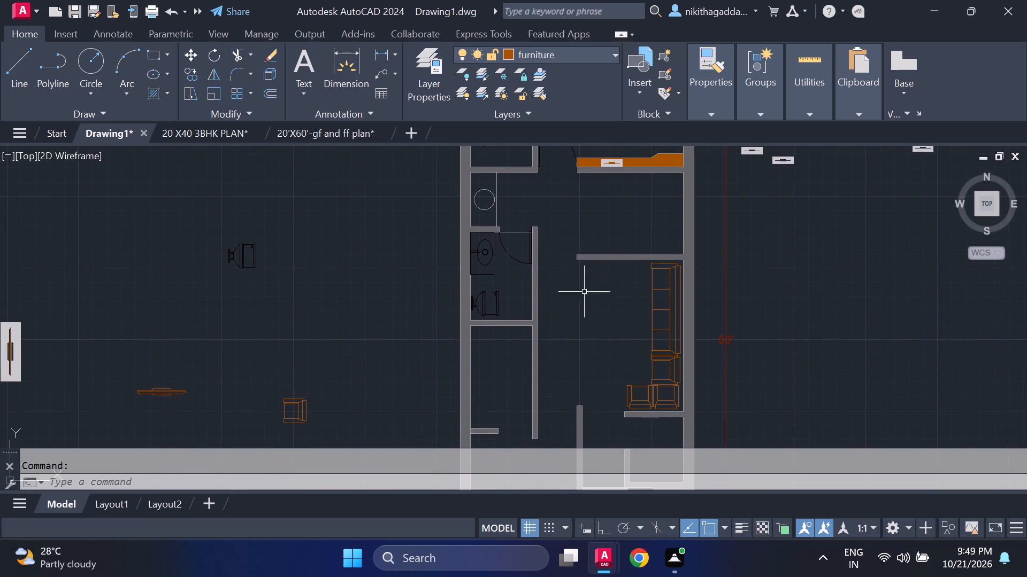
middle_drag(579, 304, 563, 175)
middle_drag(589, 404, 565, 326)
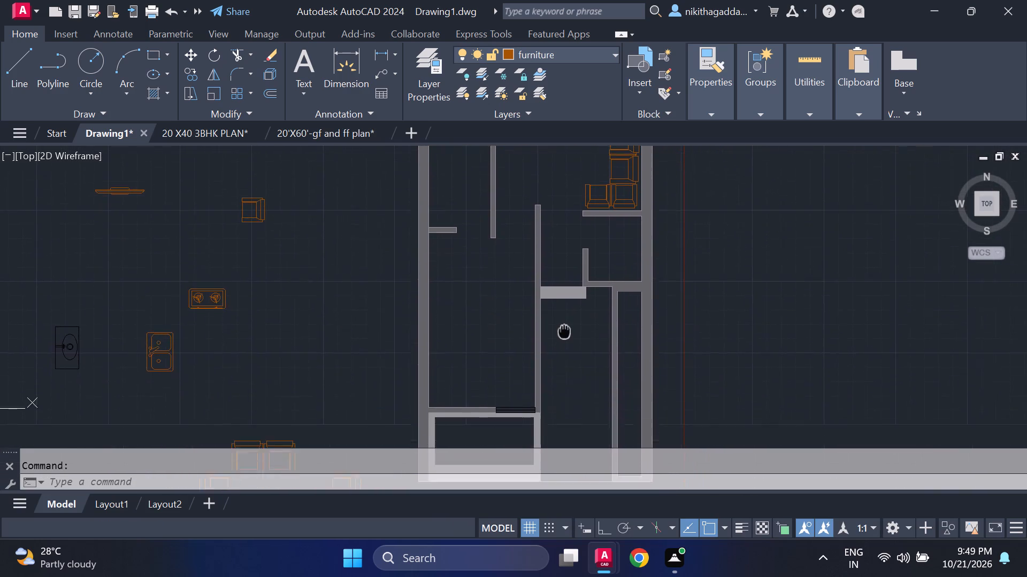
middle_drag(565, 326, 563, 281)
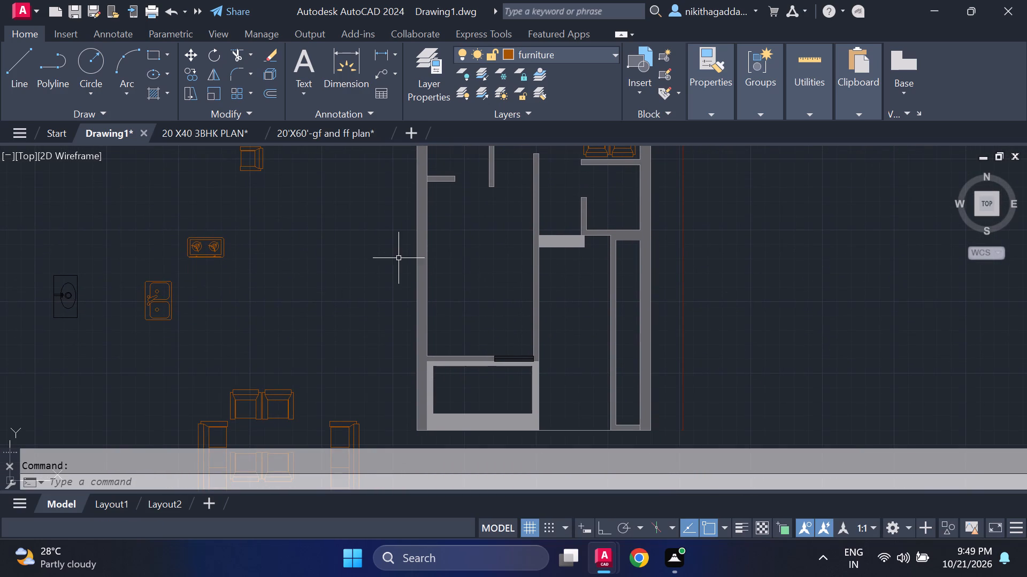
scroll(398, 258, down, 1)
middle_drag(265, 285, 268, 290)
scroll(277, 252, up, 2)
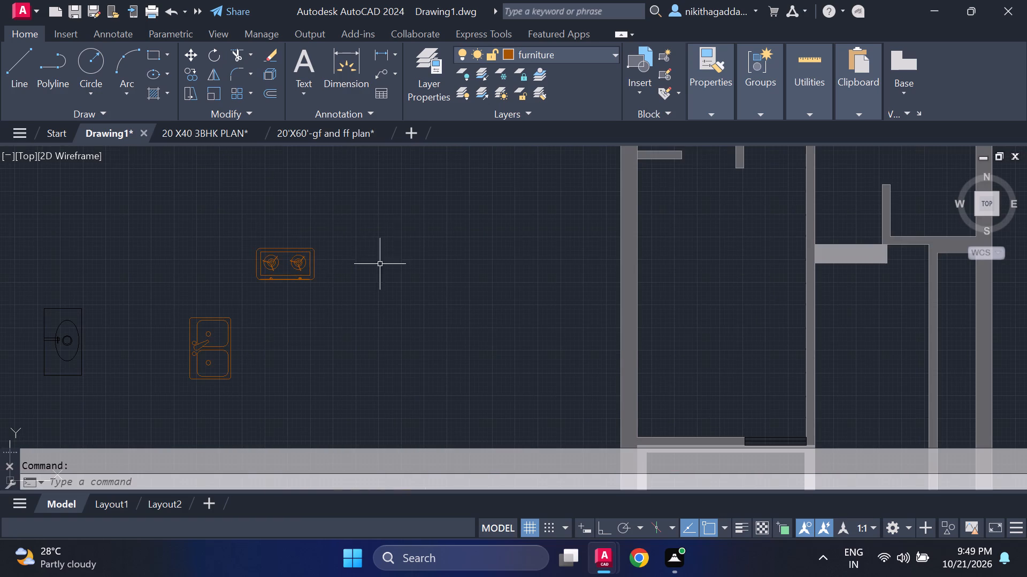
click(382, 235)
click(240, 292)
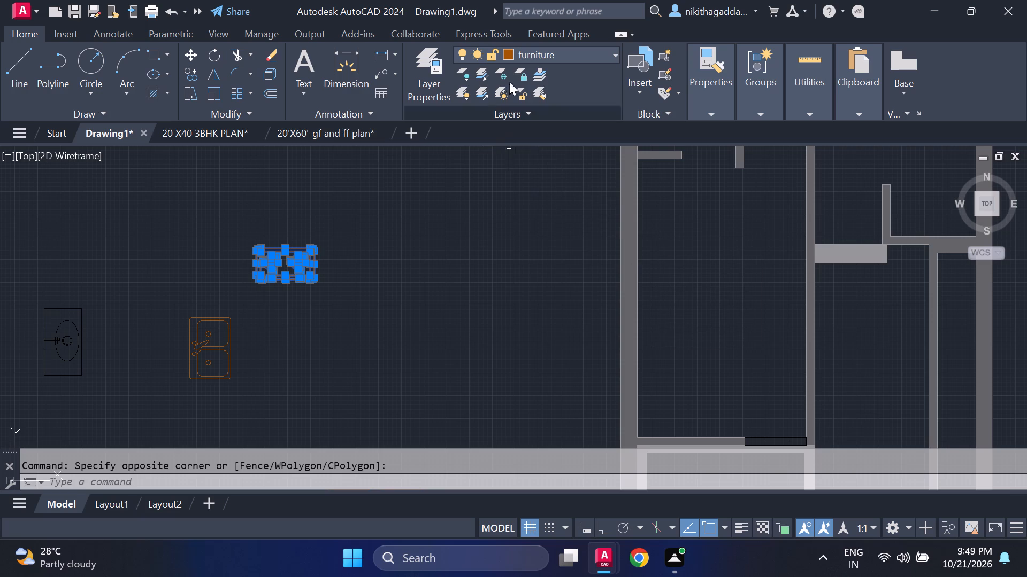
click(596, 56)
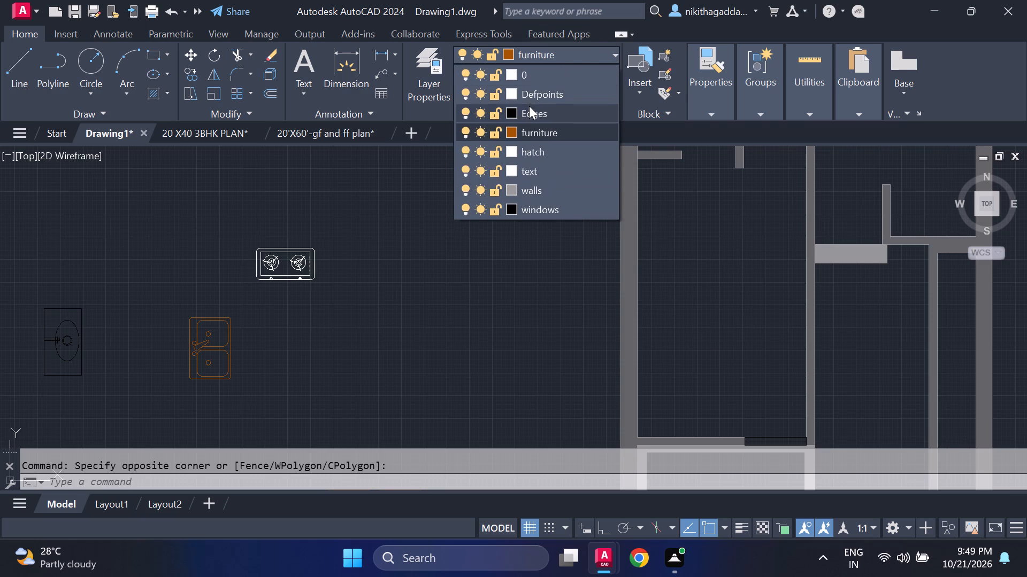
click(578, 209)
key(Escape)
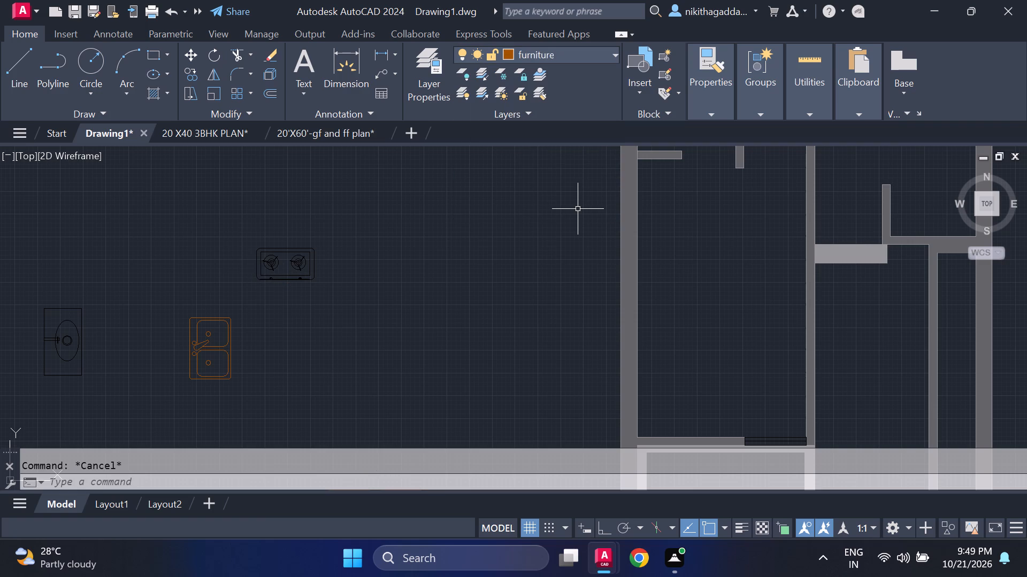
Move the double-bowl kitchen sink symbol southwest of the stove onto the windows layer.
drag(578, 209, 327, 311)
double_click(327, 311)
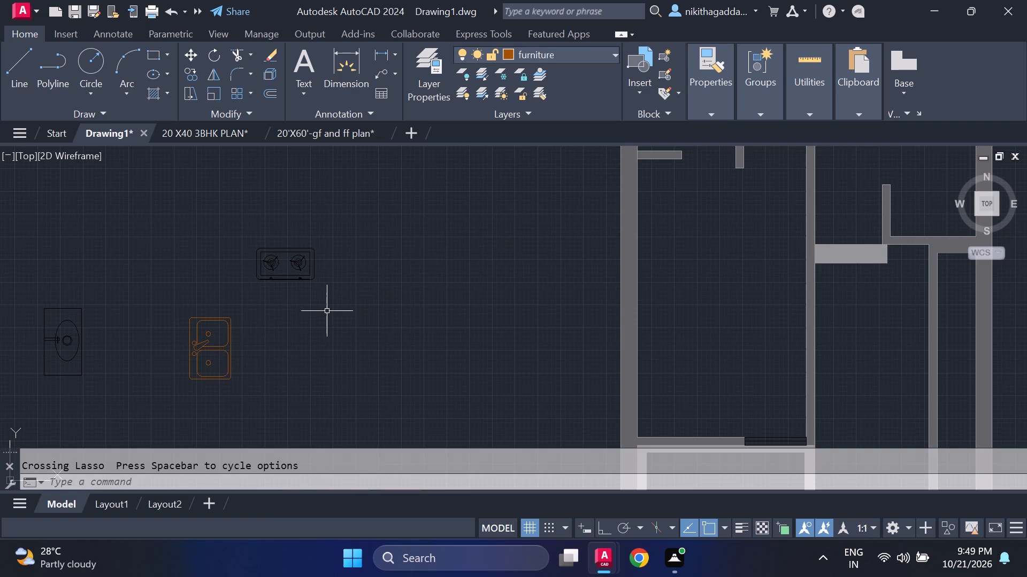
click(183, 394)
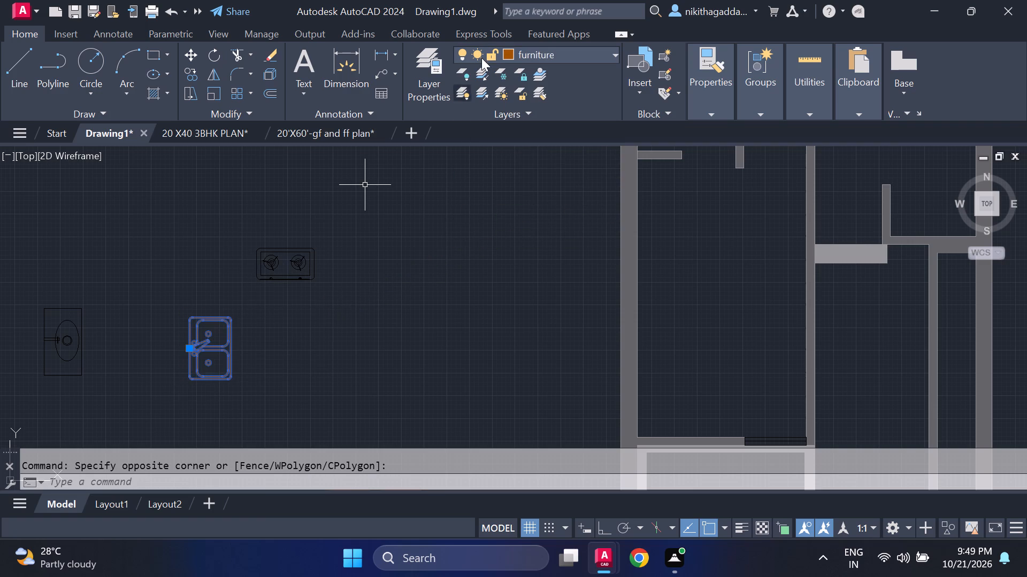
click(569, 49)
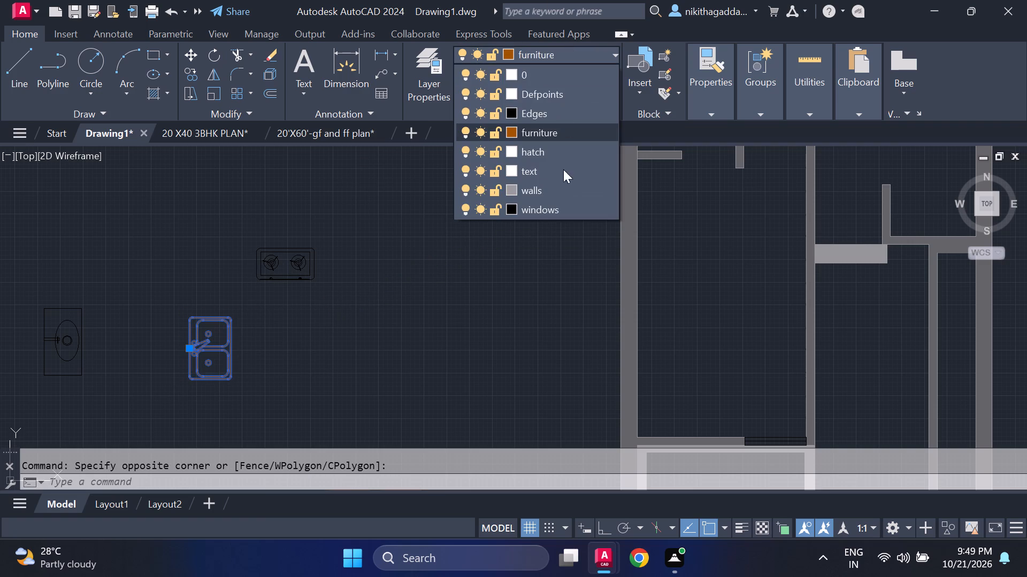
click(554, 212)
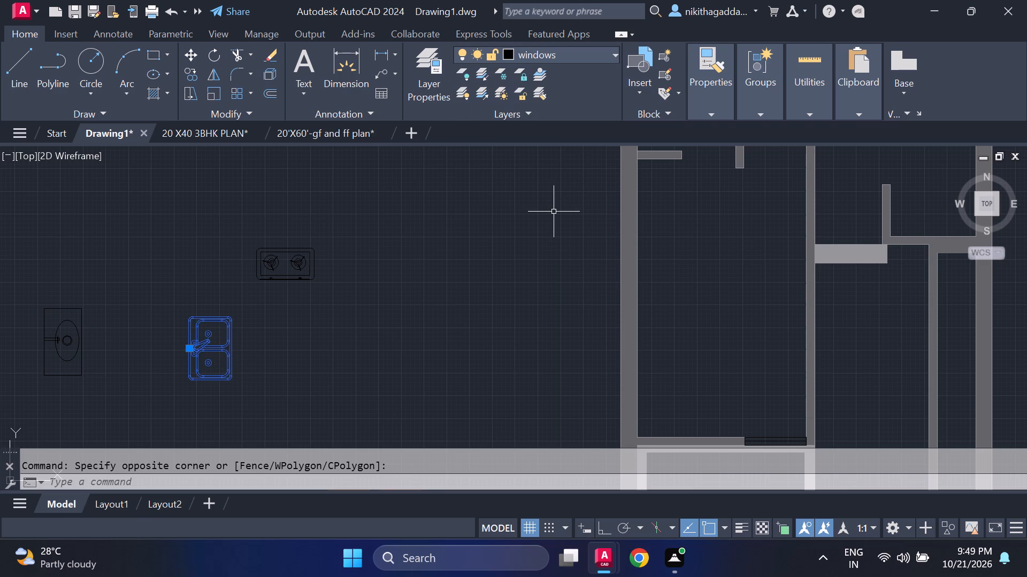
key(Escape)
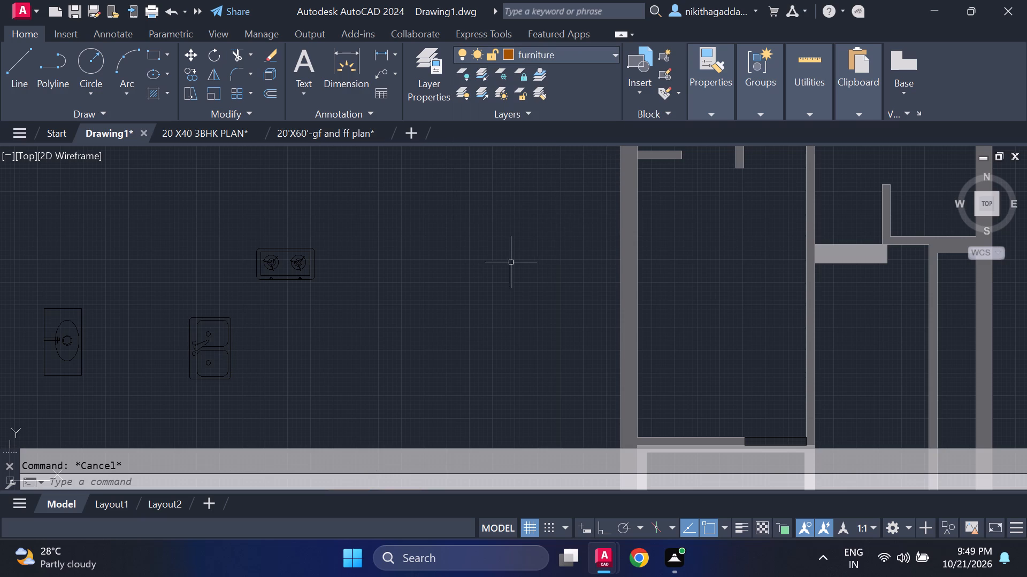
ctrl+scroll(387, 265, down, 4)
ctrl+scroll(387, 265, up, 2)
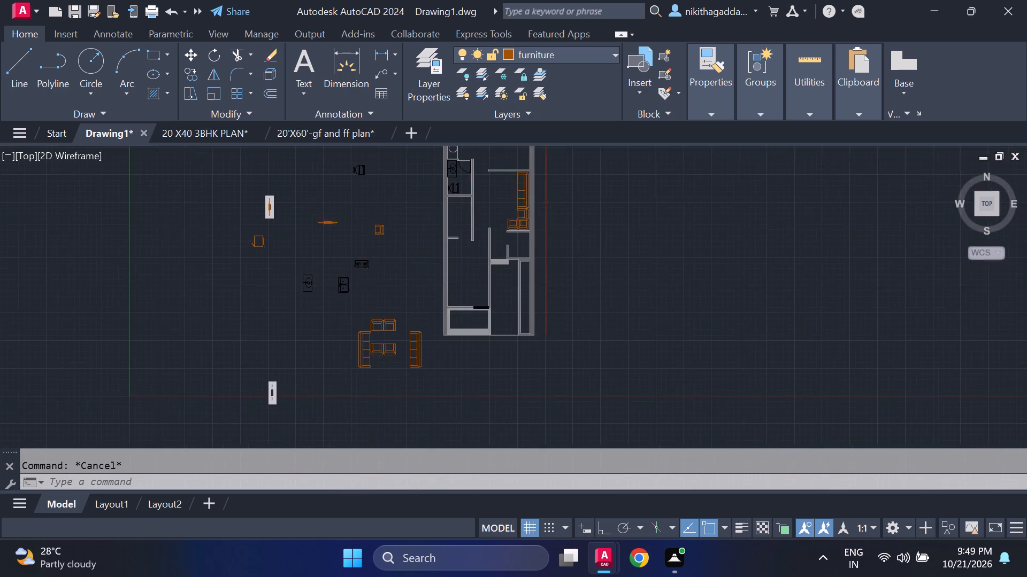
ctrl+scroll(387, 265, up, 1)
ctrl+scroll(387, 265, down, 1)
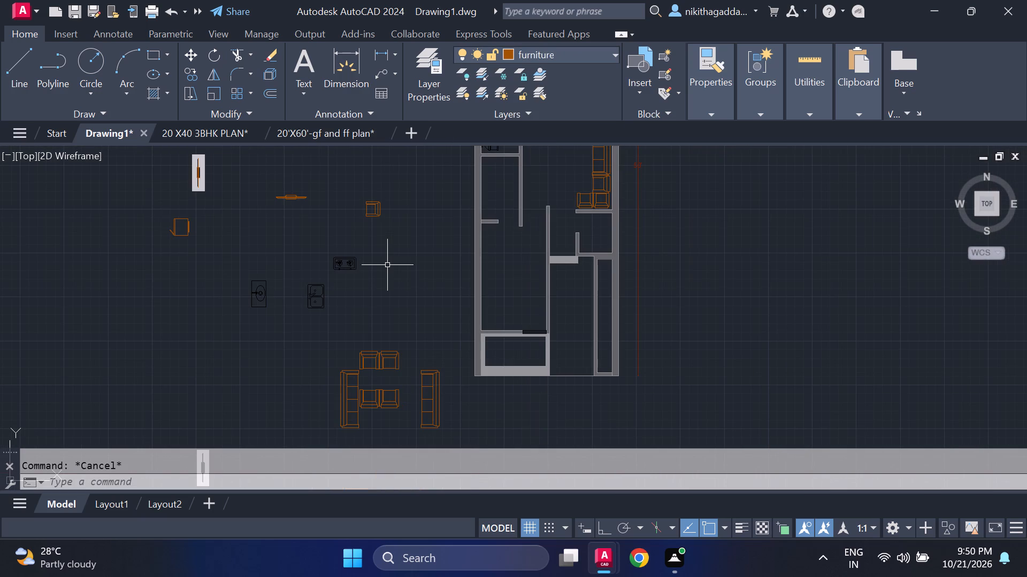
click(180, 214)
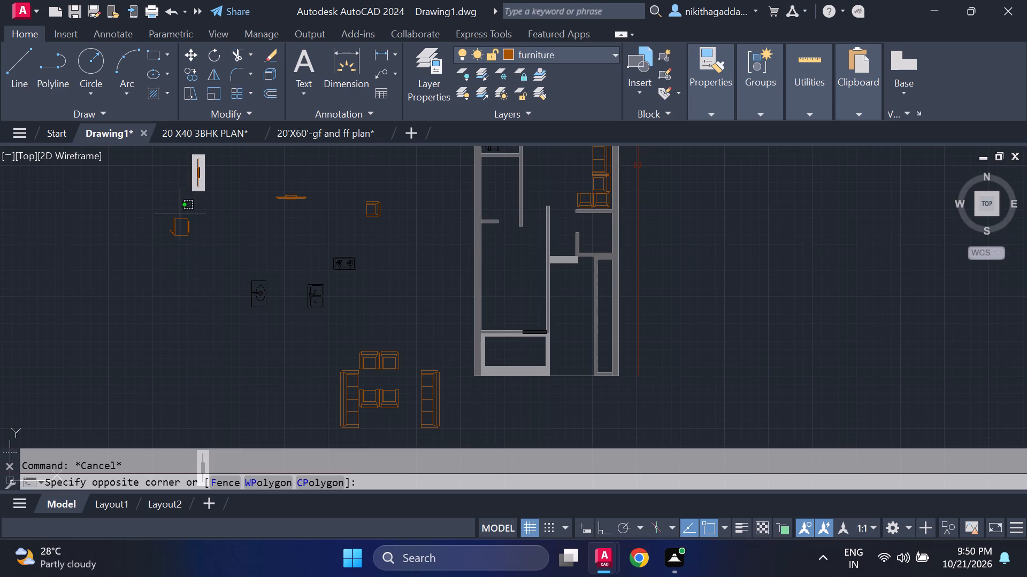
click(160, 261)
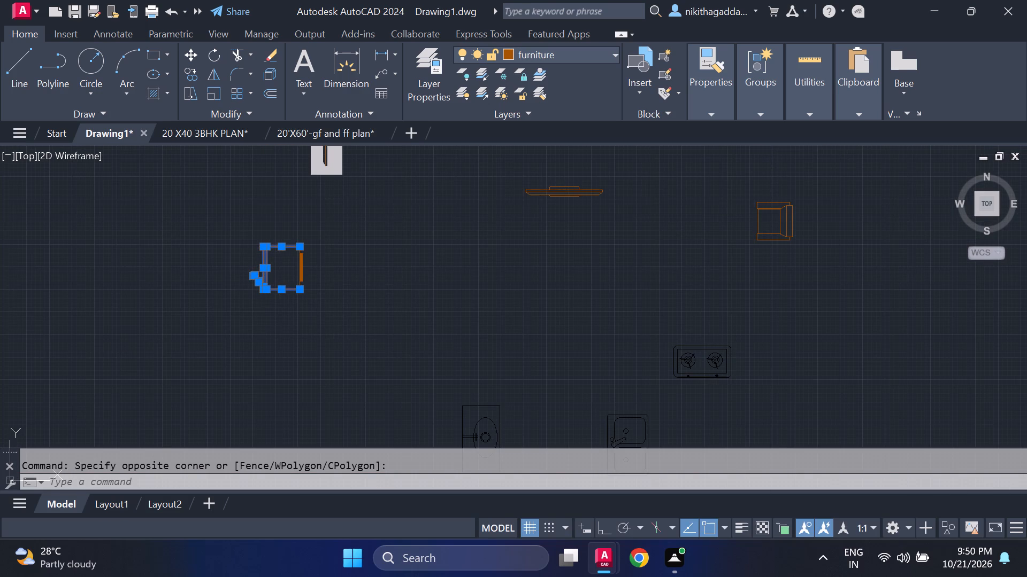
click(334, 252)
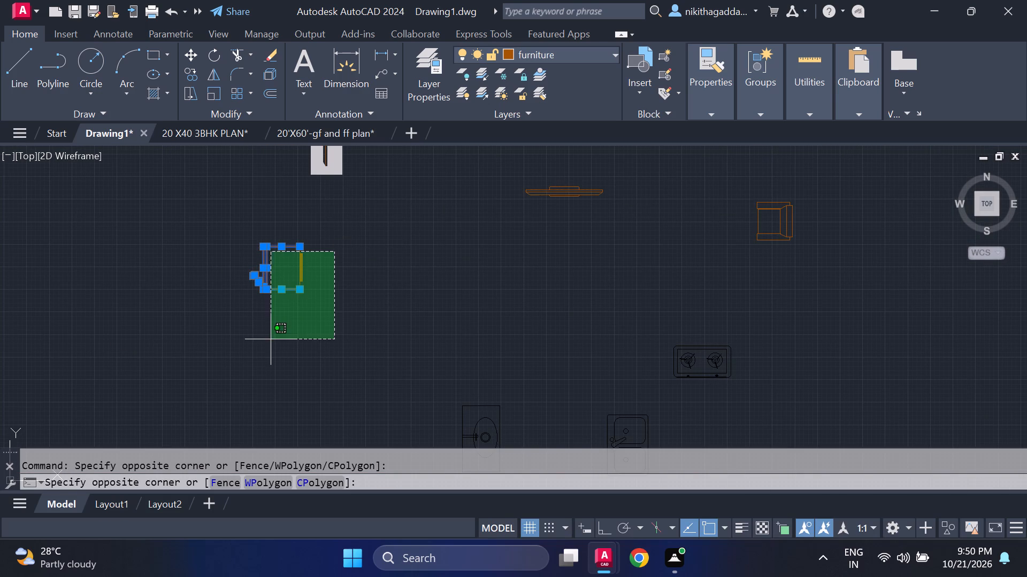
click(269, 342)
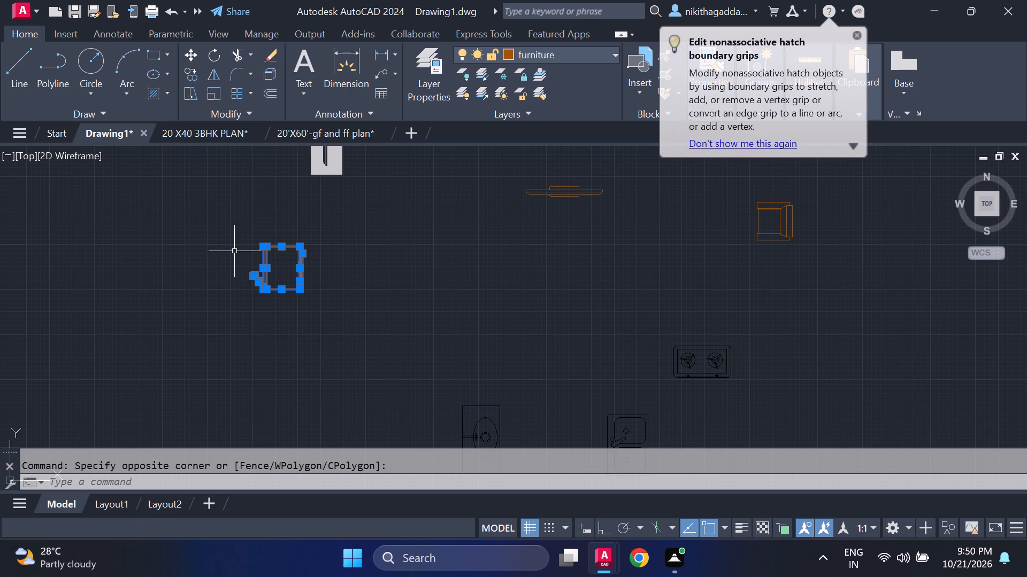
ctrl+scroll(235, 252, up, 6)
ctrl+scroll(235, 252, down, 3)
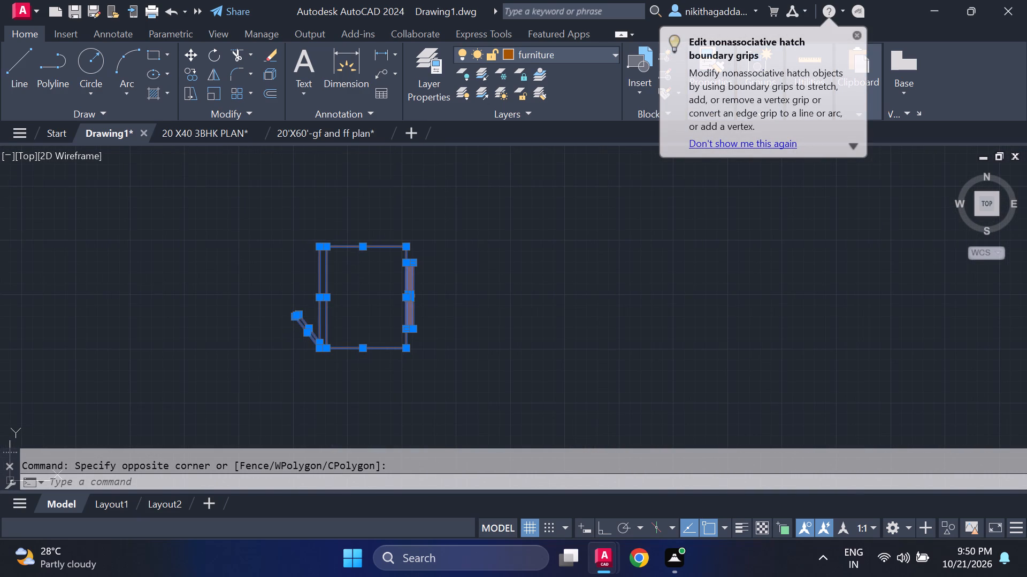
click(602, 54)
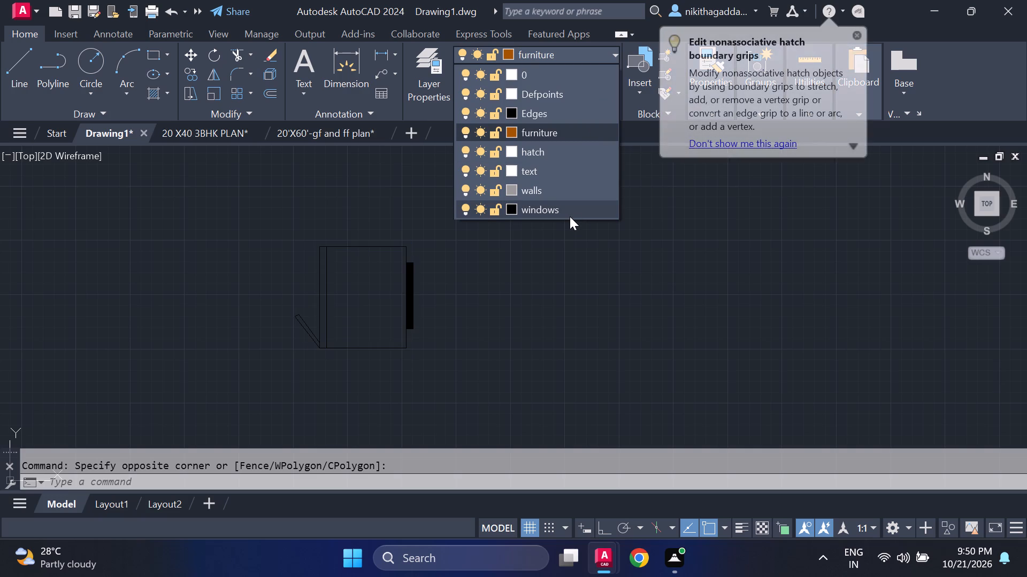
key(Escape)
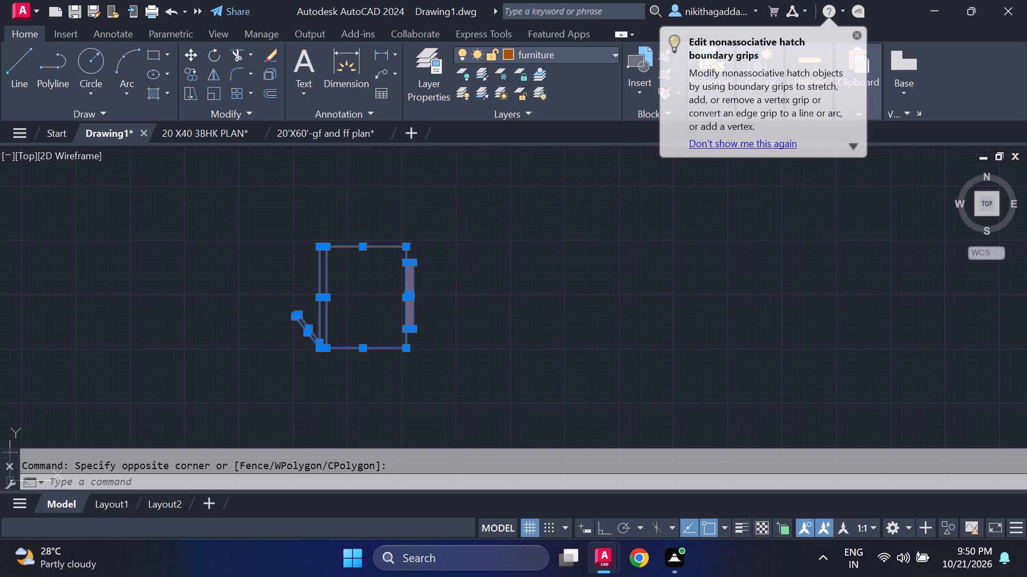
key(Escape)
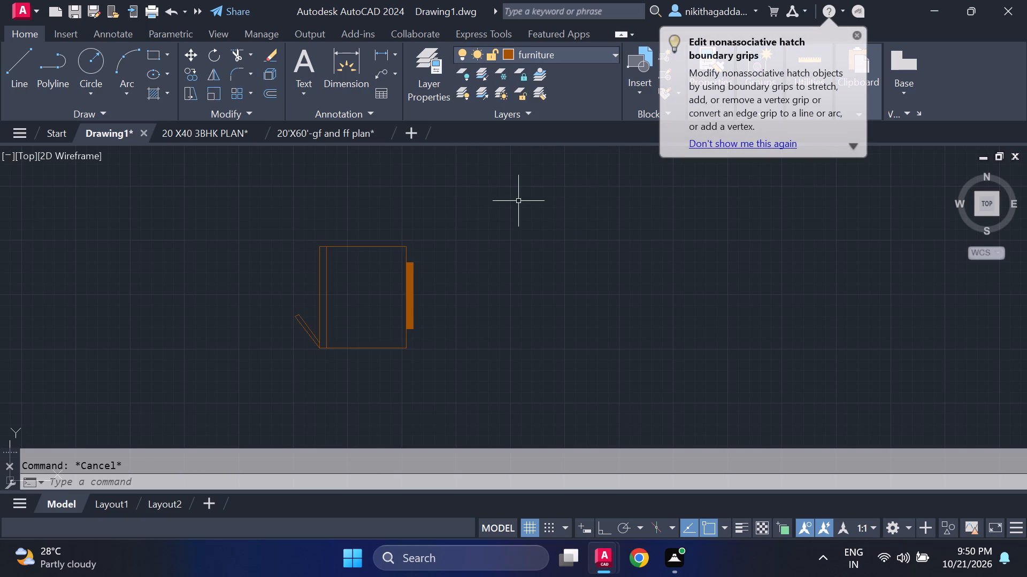
Move the whole refrigerator symbol northwest of the washbasin, including its solid rear strip, onto the windows layer.
click(518, 201)
click(229, 425)
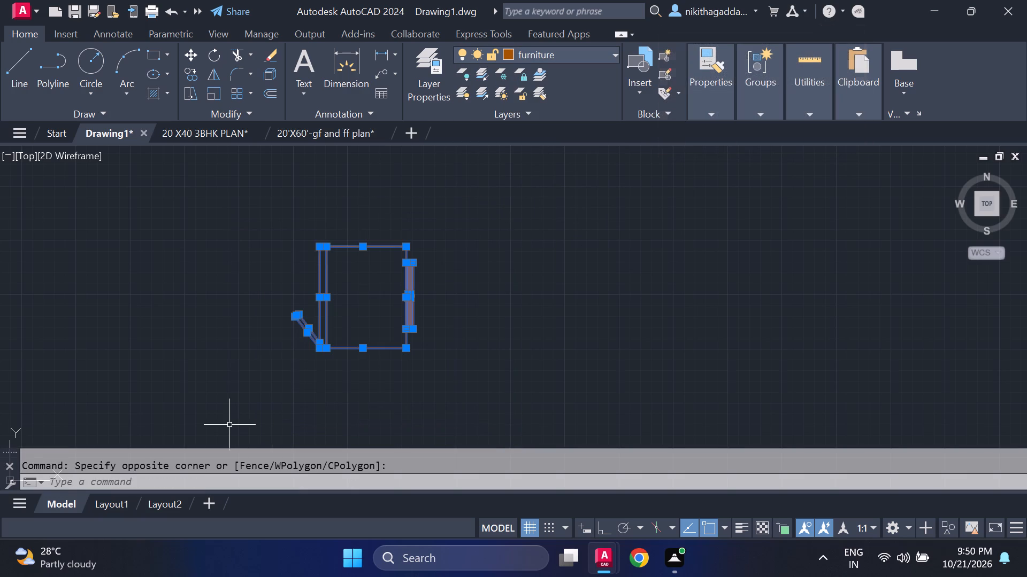
click(595, 60)
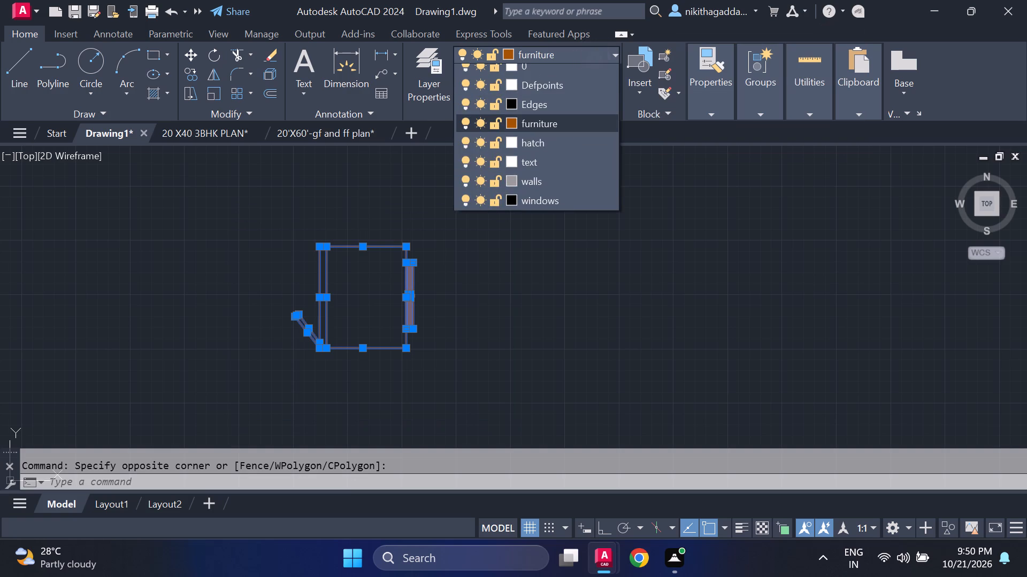
click(573, 210)
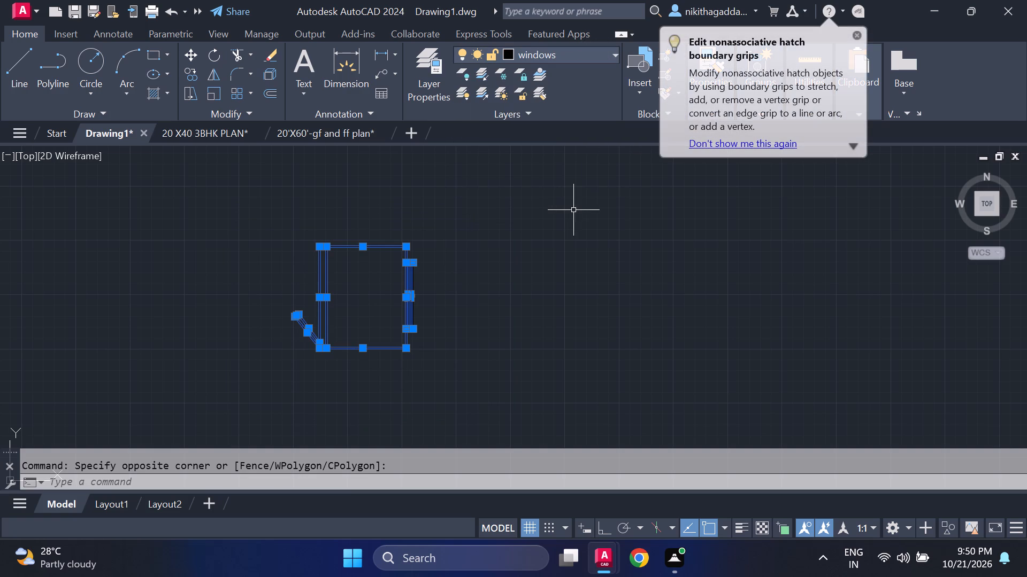
key(Return)
key(Escape)
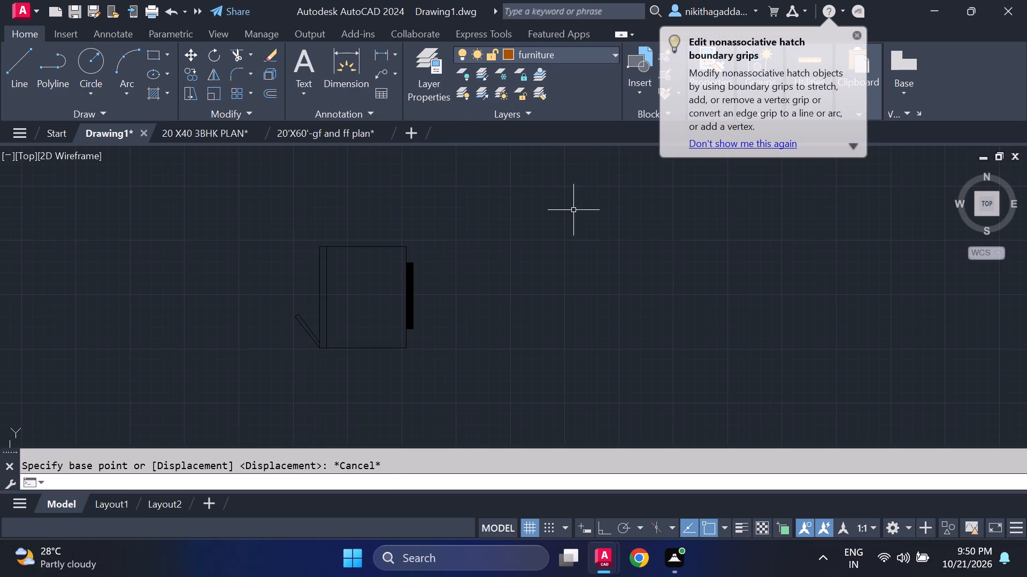
Rotate the two-burner stove symbol west of the floor plan 180° about the top edge's east end.
ctrl+scroll(573, 210, down, 4)
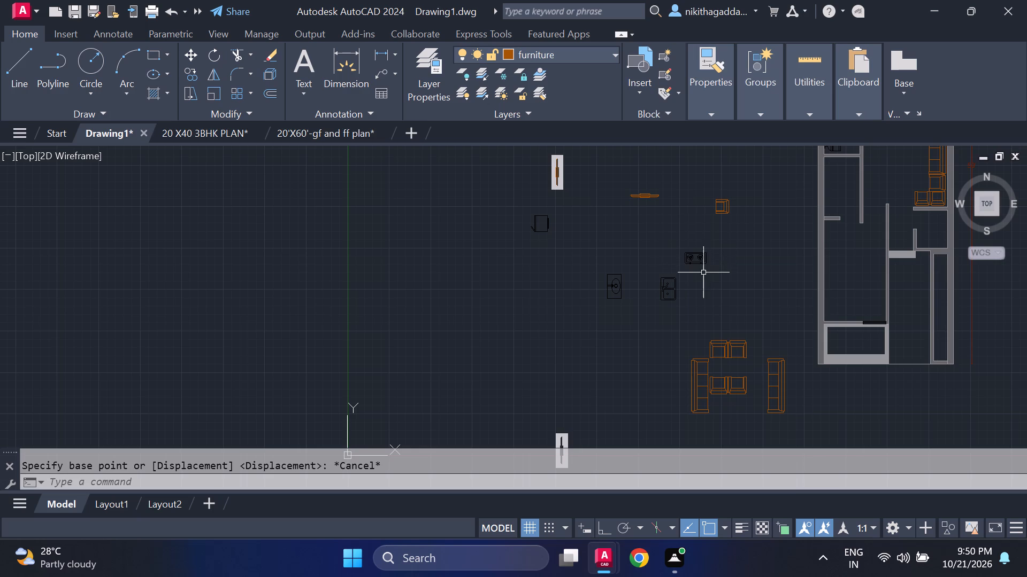
ctrl+scroll(703, 271, up, 5)
scroll(703, 271, up, 1)
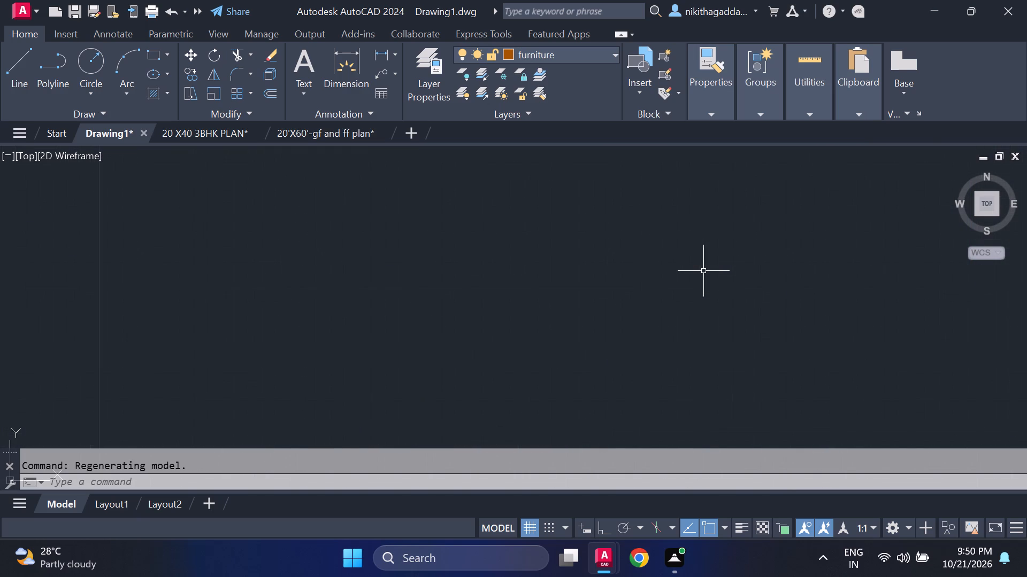
scroll(703, 271, down, 18)
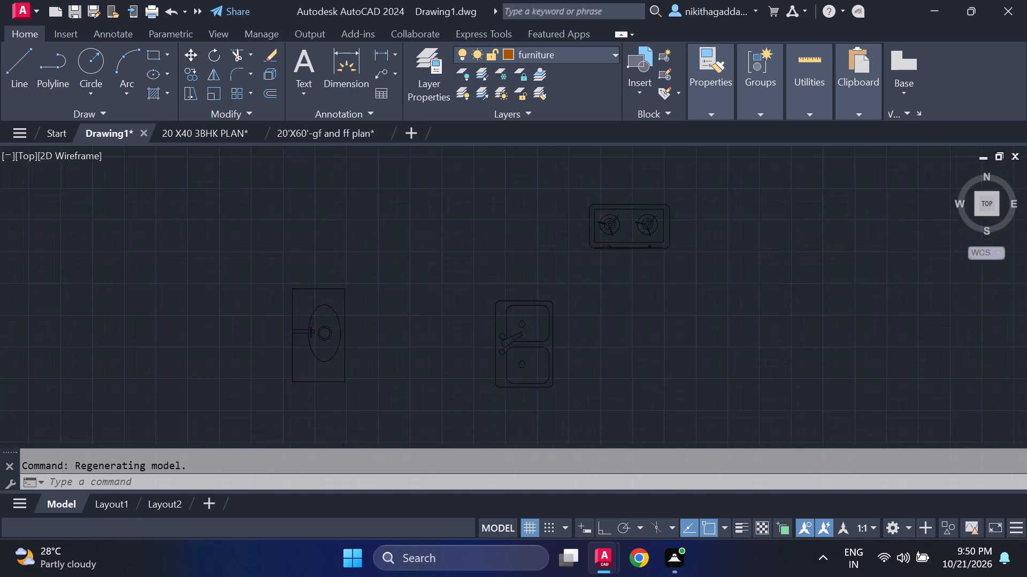
scroll(666, 274, up, 2)
middle_drag(666, 274, 656, 326)
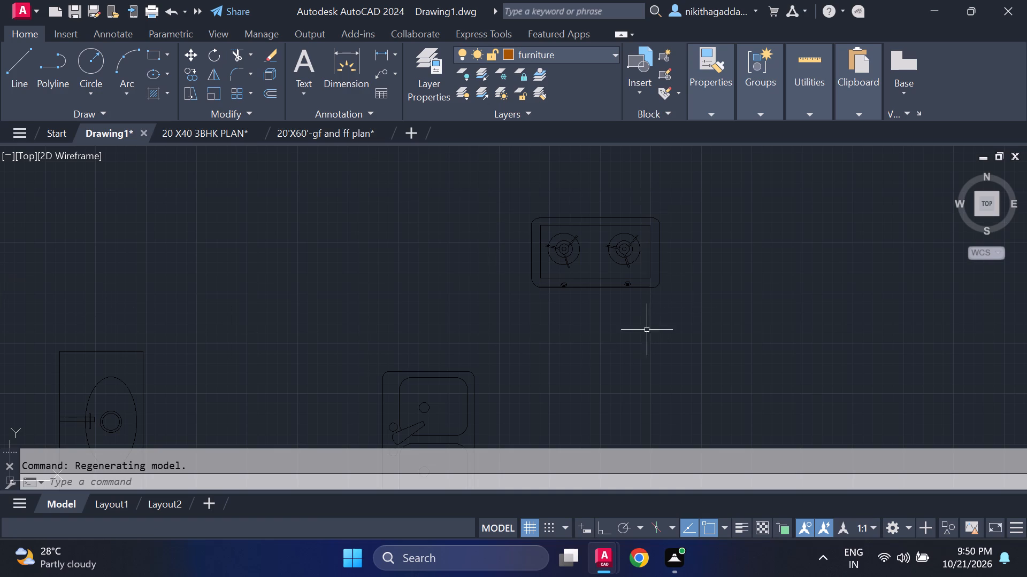
scroll(660, 266, down, 4)
scroll(659, 270, up, 5)
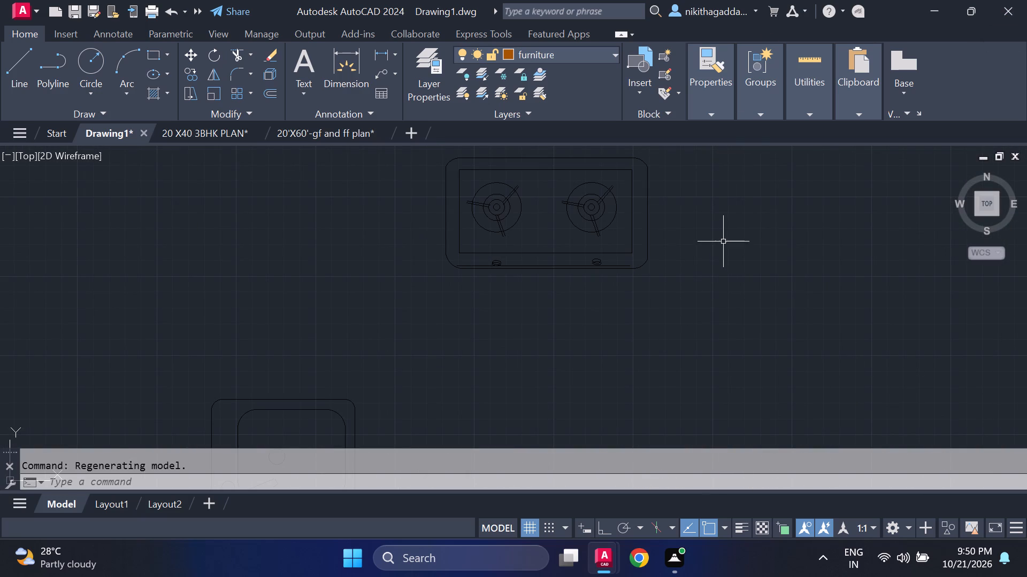
middle_drag(726, 249, 741, 292)
click(706, 163)
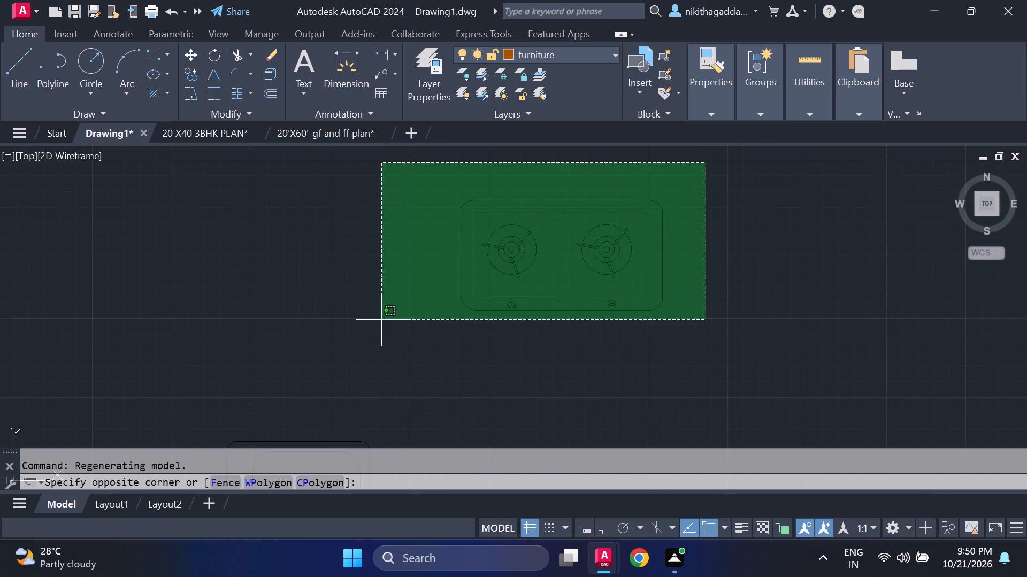
click(381, 321)
text(ro)
key(Return)
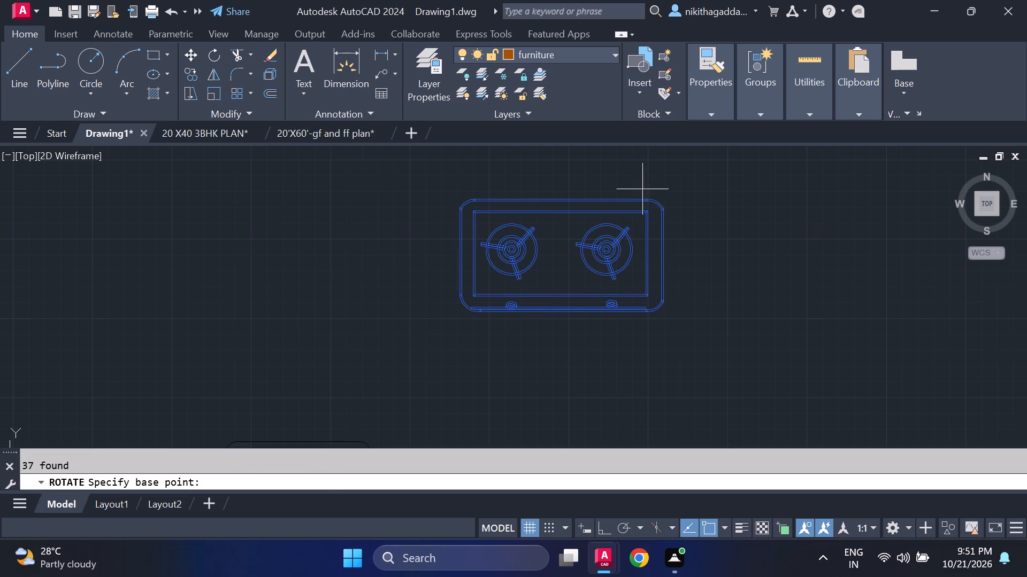
click(650, 205)
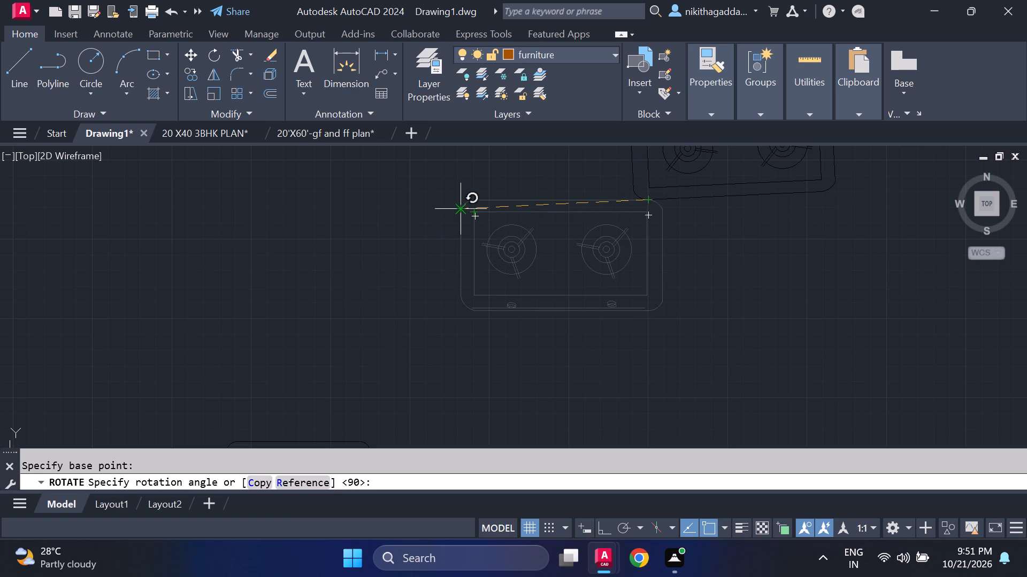
key(F8)
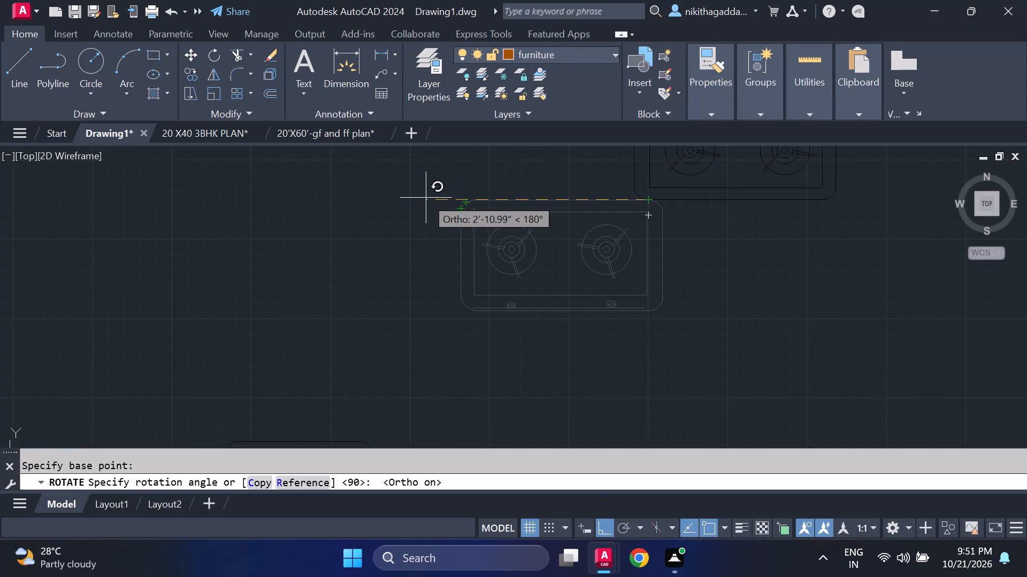
click(426, 198)
Move the two-burner stove into the plan's southwest room, just north of its south wall beside the window.
scroll(435, 198, down, 7)
scroll(441, 196, up, 3)
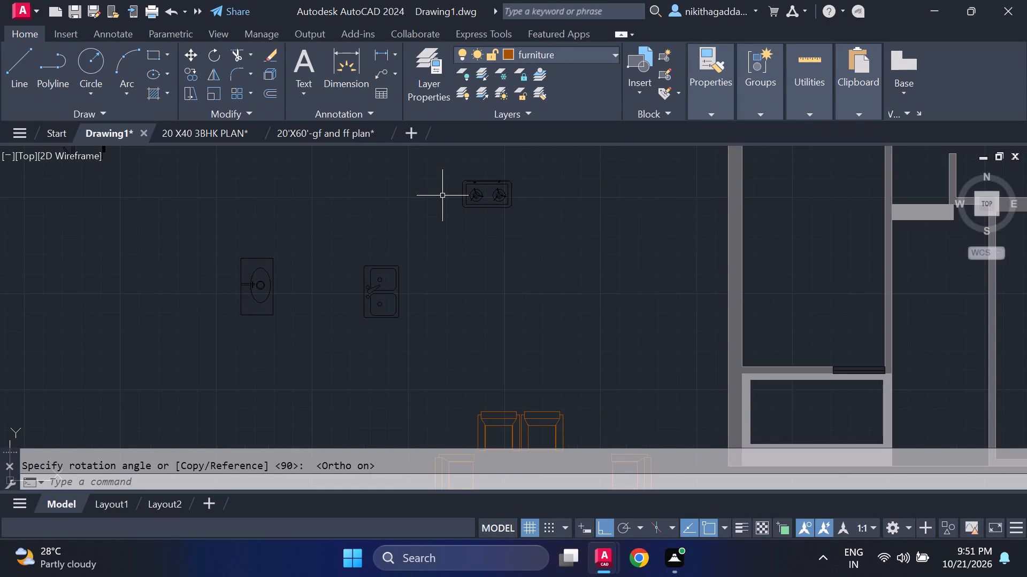
middle_drag(442, 196, 429, 270)
scroll(450, 257, up, 2)
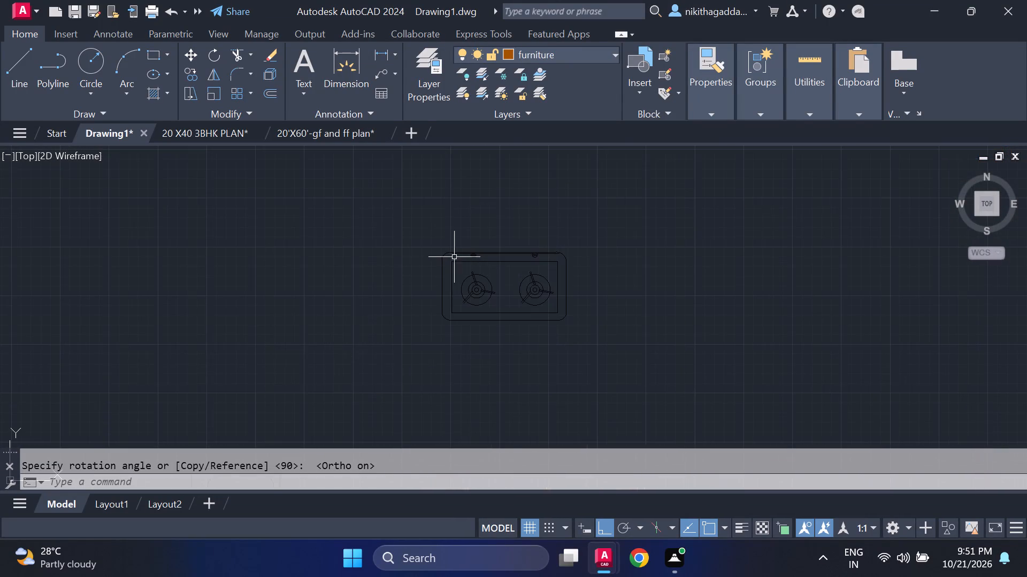
middle_drag(553, 274, 457, 234)
scroll(448, 237, down, 3)
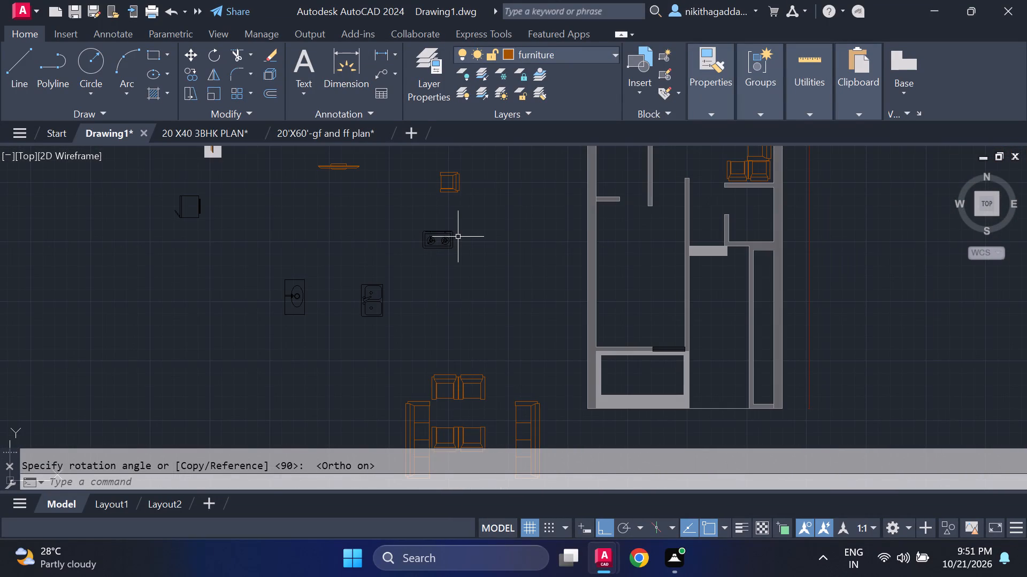
scroll(458, 237, up, 1)
click(509, 212)
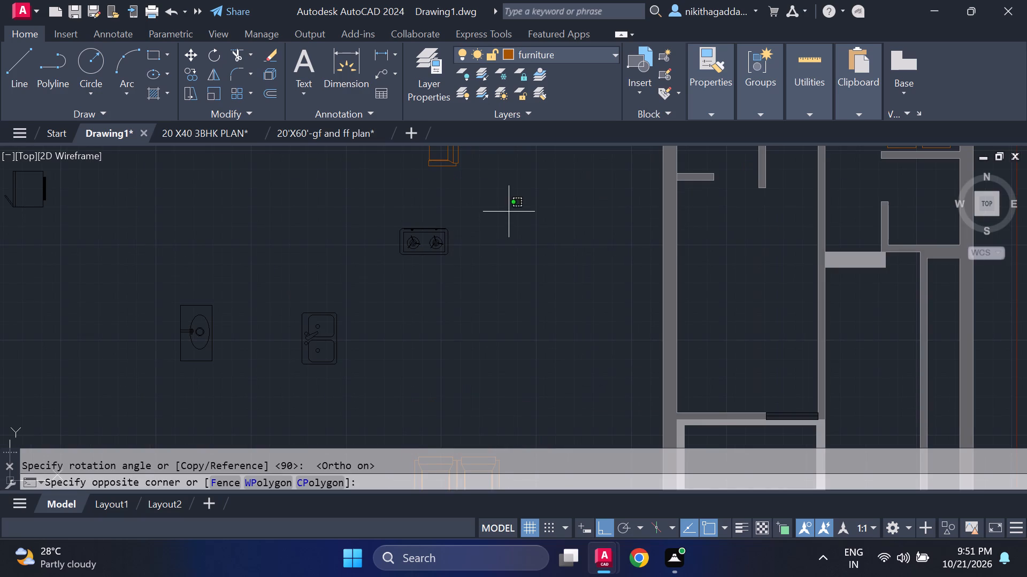
click(379, 269)
scroll(410, 250, up, 2)
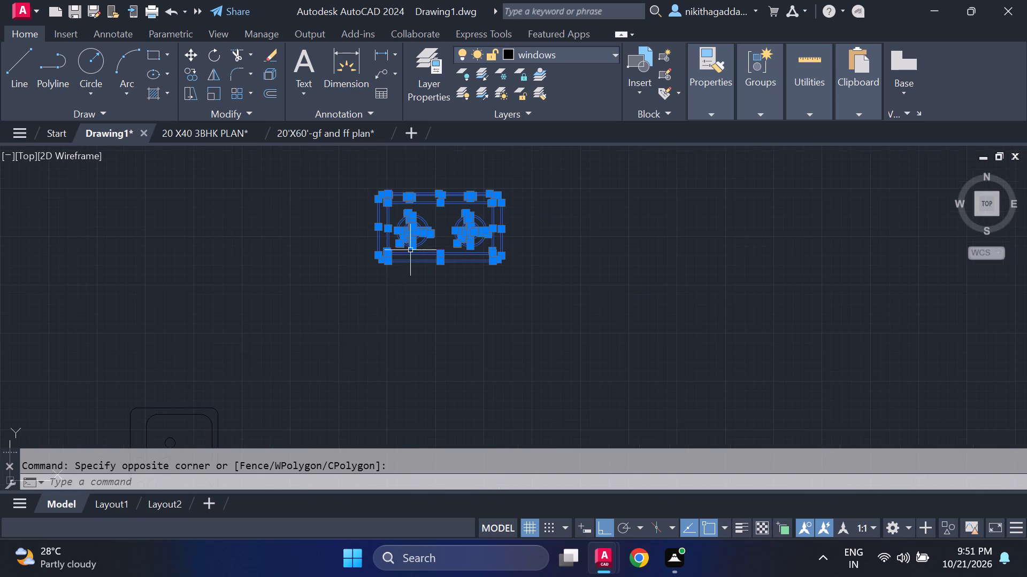
key(c)
key(BackSpace)
key(m)
key(Return)
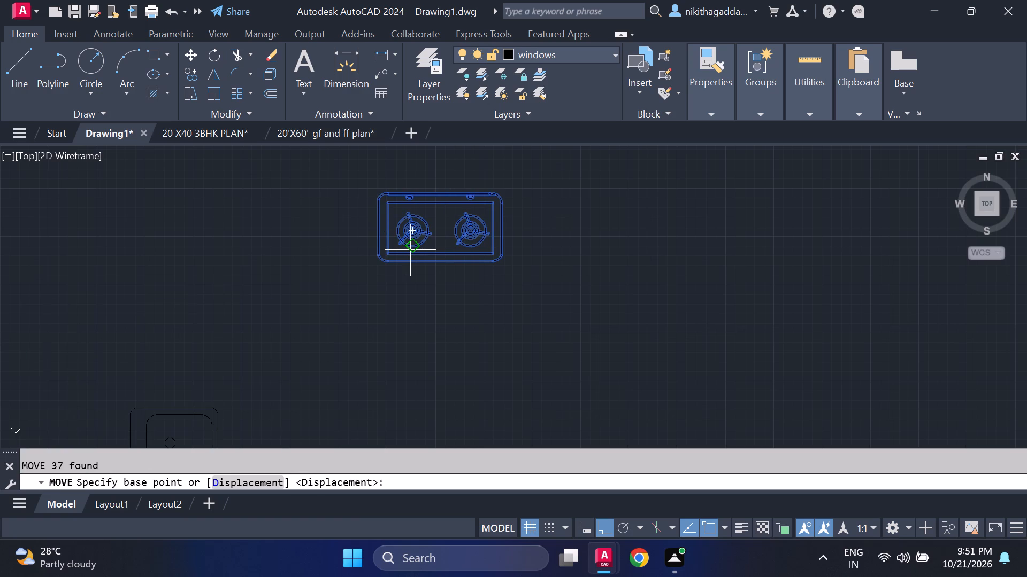
click(385, 194)
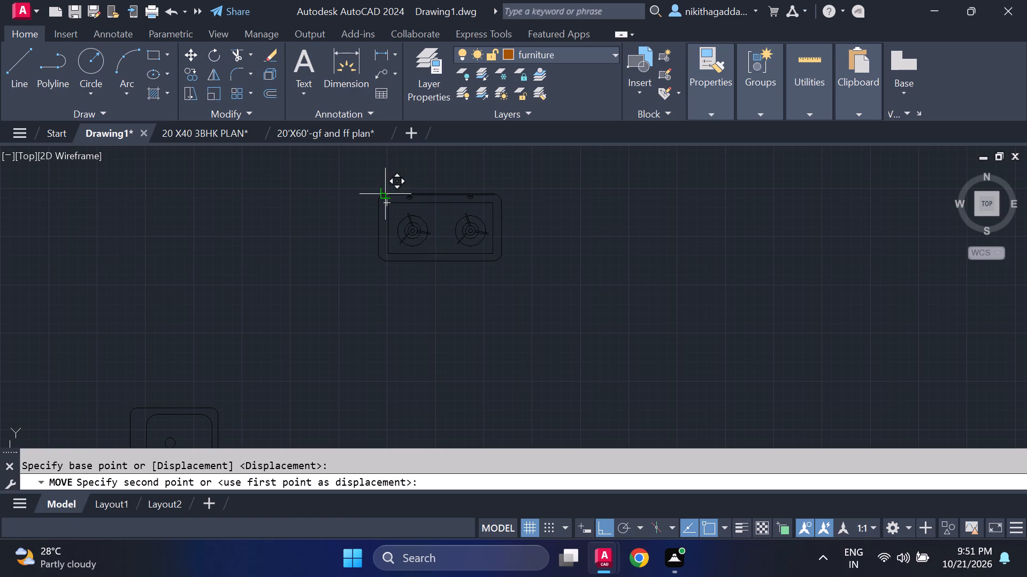
middle_drag(736, 264, 524, 311)
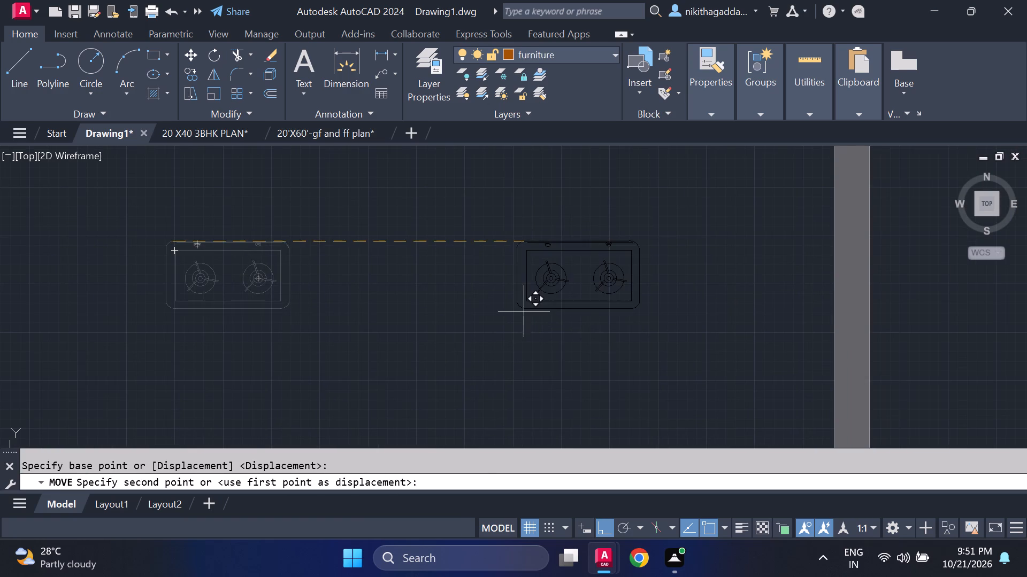
key(F8)
scroll(523, 311, down, 2)
middle_drag(523, 325, 455, 286)
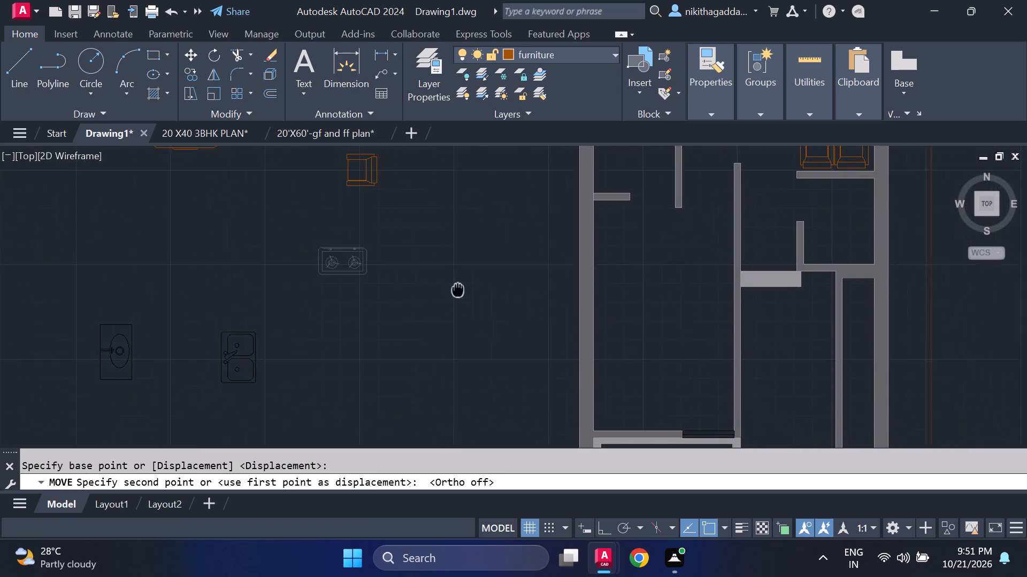
middle_drag(455, 286, 367, 228)
scroll(565, 348, up, 3)
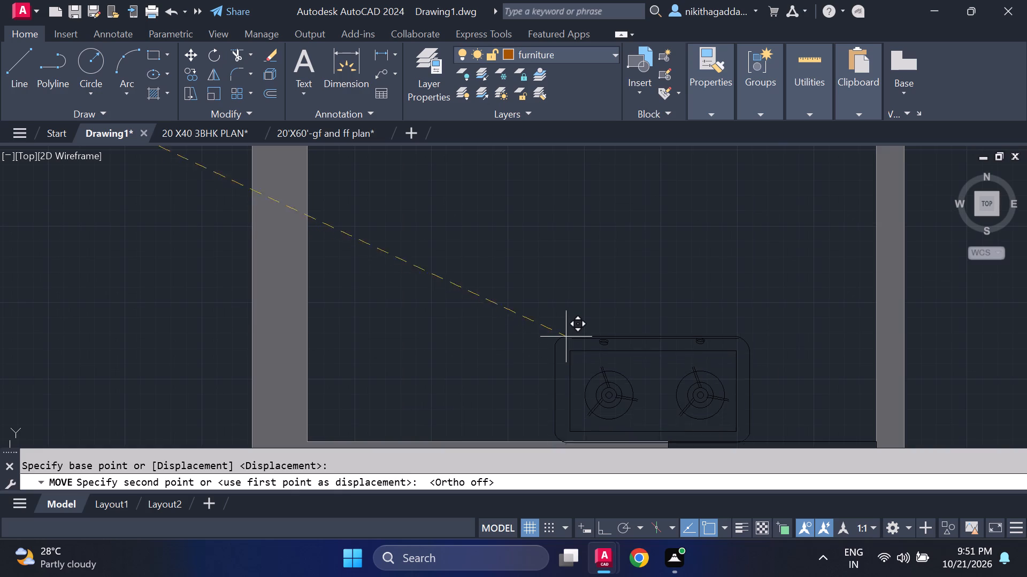
middle_drag(568, 325, 551, 246)
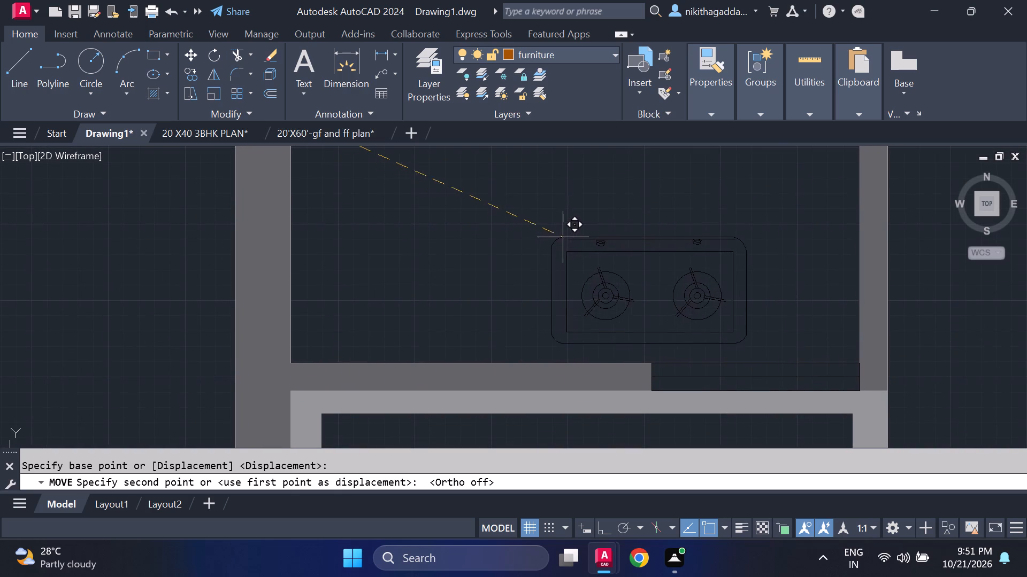
click(564, 232)
Copy the washbasin symbol against the inner face of the west wall, northwest of the placed stove.
scroll(567, 220, down, 4)
middle_drag(381, 228, 431, 271)
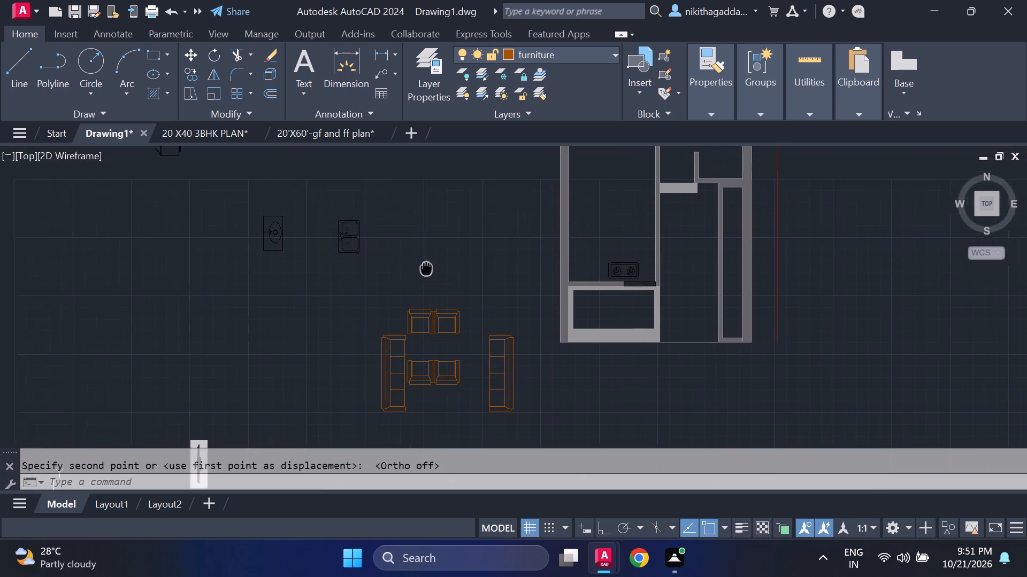
middle_drag(431, 271, 442, 276)
middle_drag(346, 244, 411, 357)
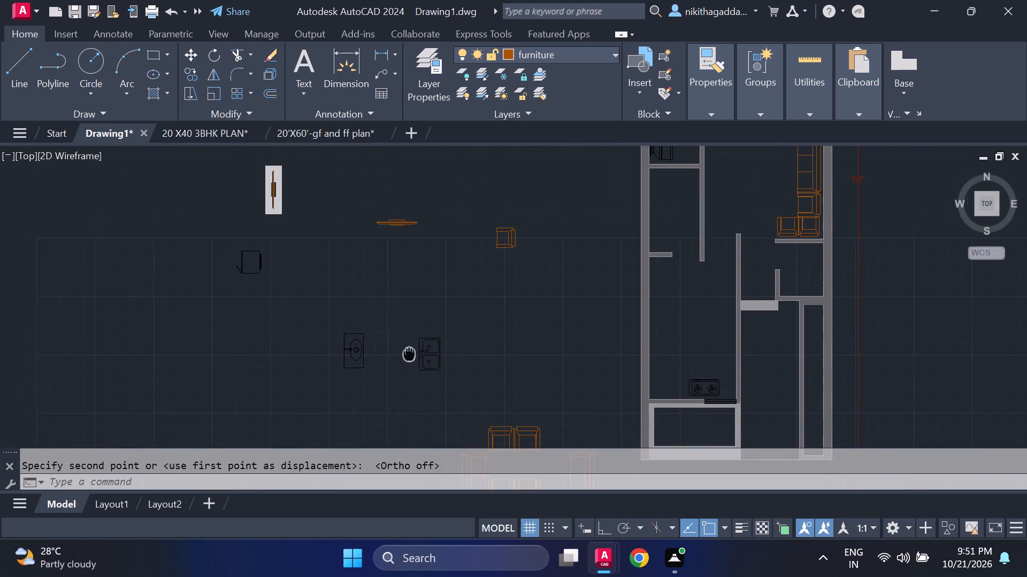
middle_drag(411, 357, 411, 358)
middle_drag(271, 276, 297, 367)
scroll(346, 314, down, 2)
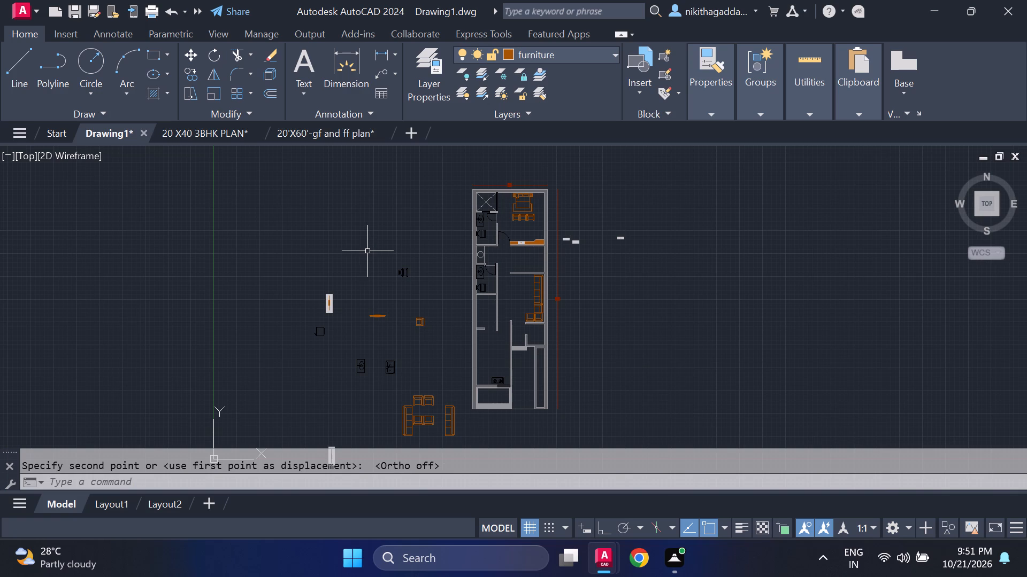
scroll(367, 251, up, 2)
scroll(367, 251, down, 4)
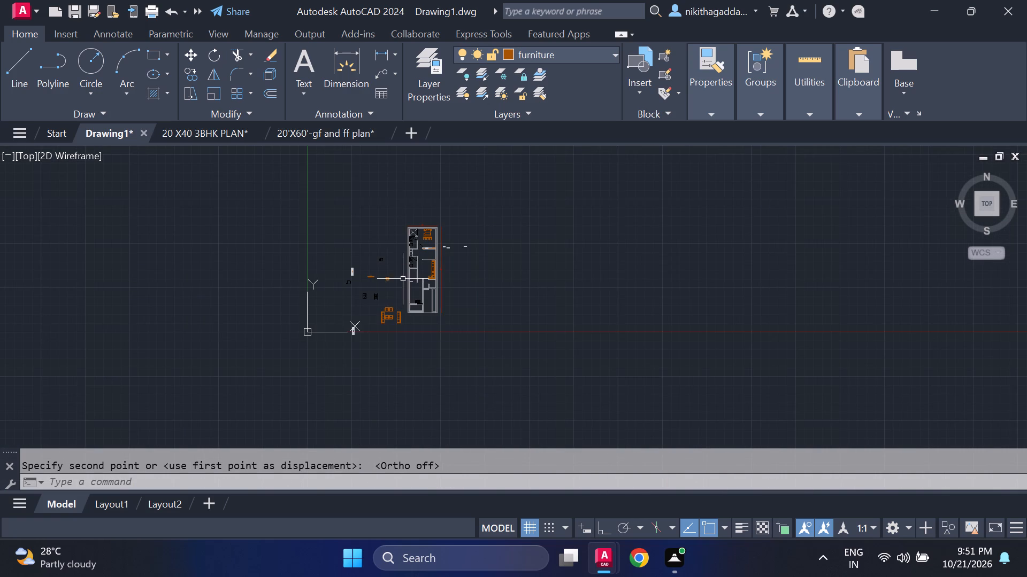
scroll(403, 279, up, 2)
scroll(298, 329, up, 1)
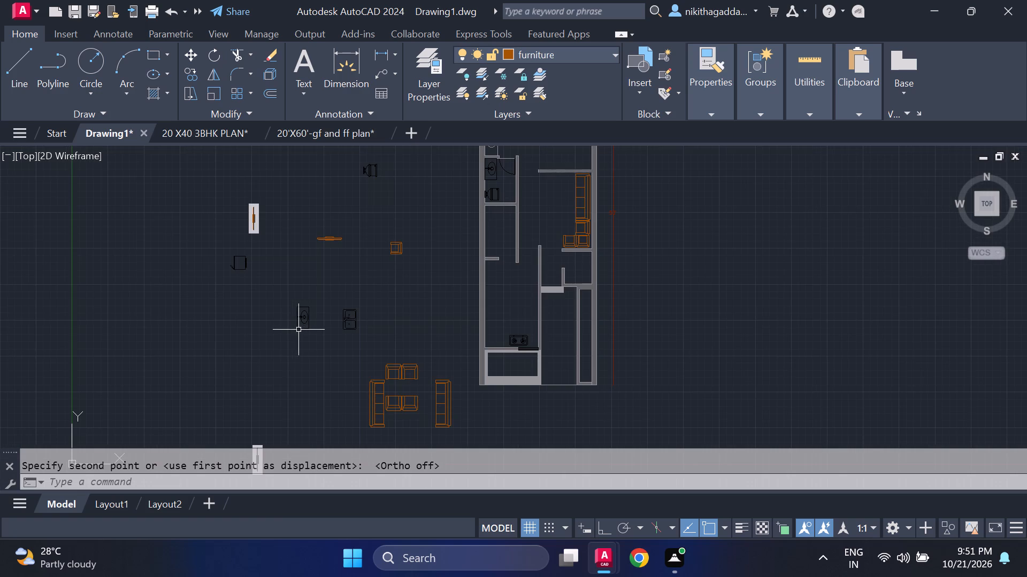
middle_drag(298, 330, 323, 312)
scroll(324, 310, up, 1)
click(364, 245)
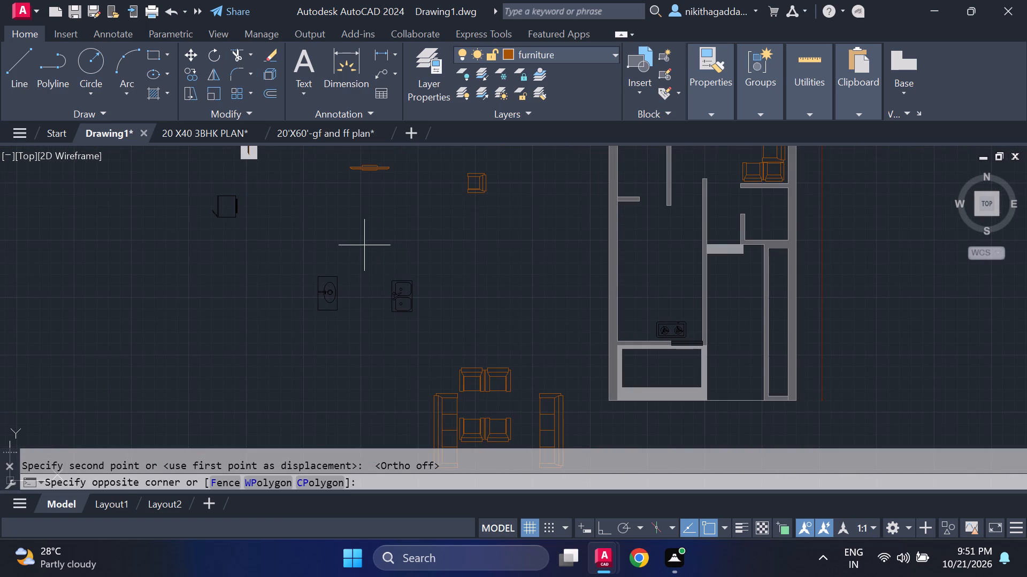
click(299, 343)
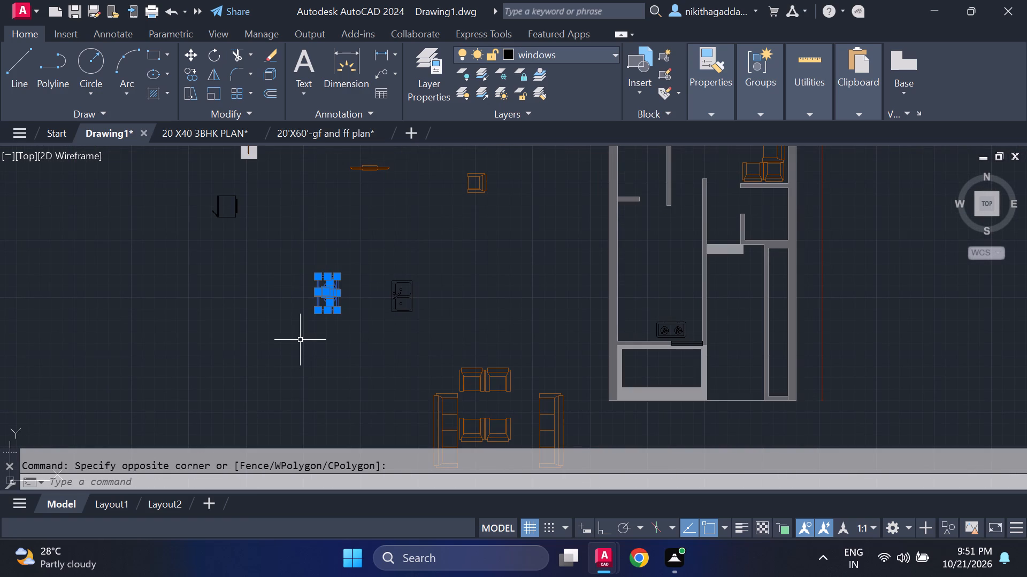
text(co)
key(Return)
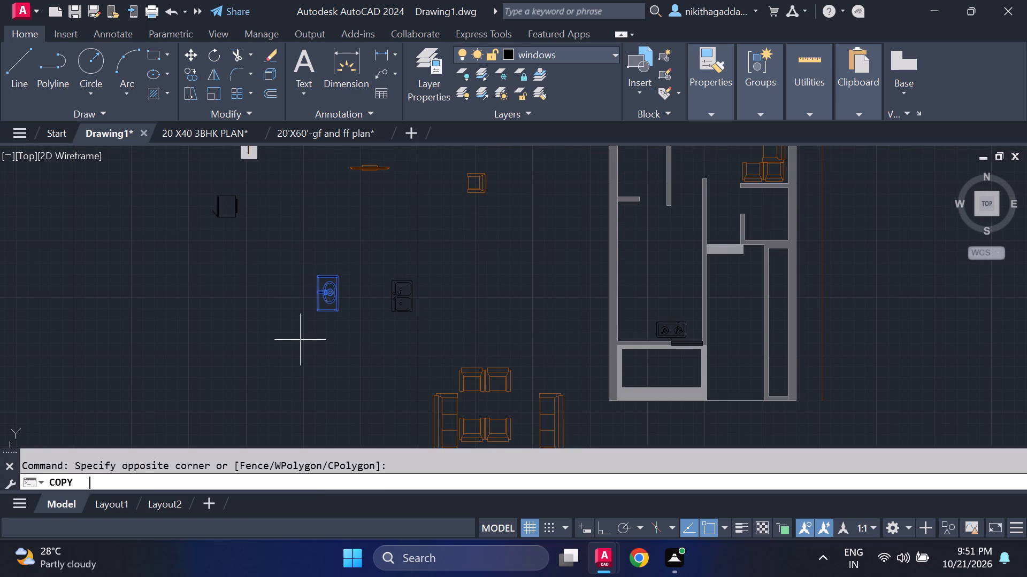
click(317, 291)
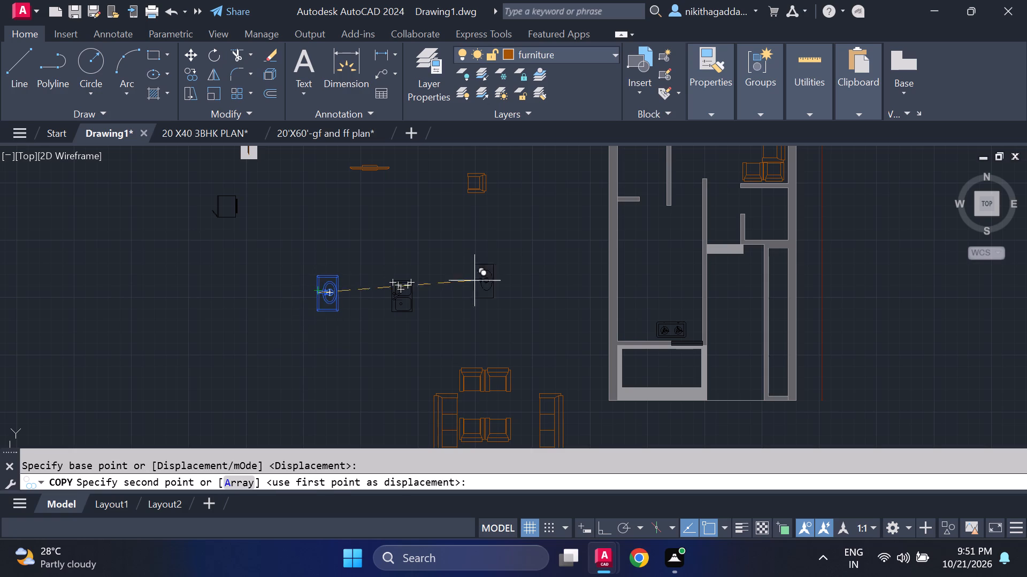
scroll(639, 286, up, 2)
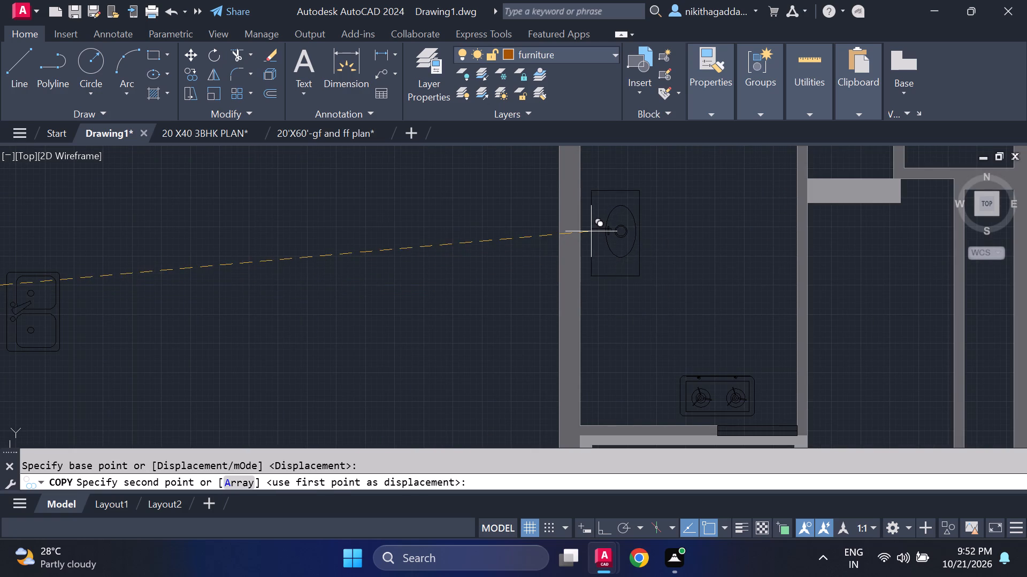
scroll(592, 232, down, 2)
click(594, 232)
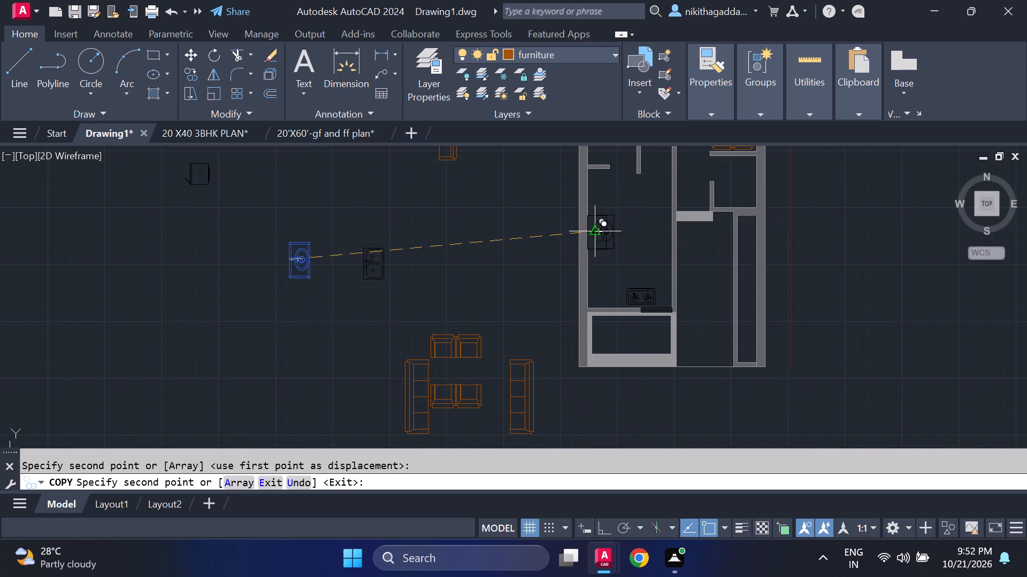
key(Escape)
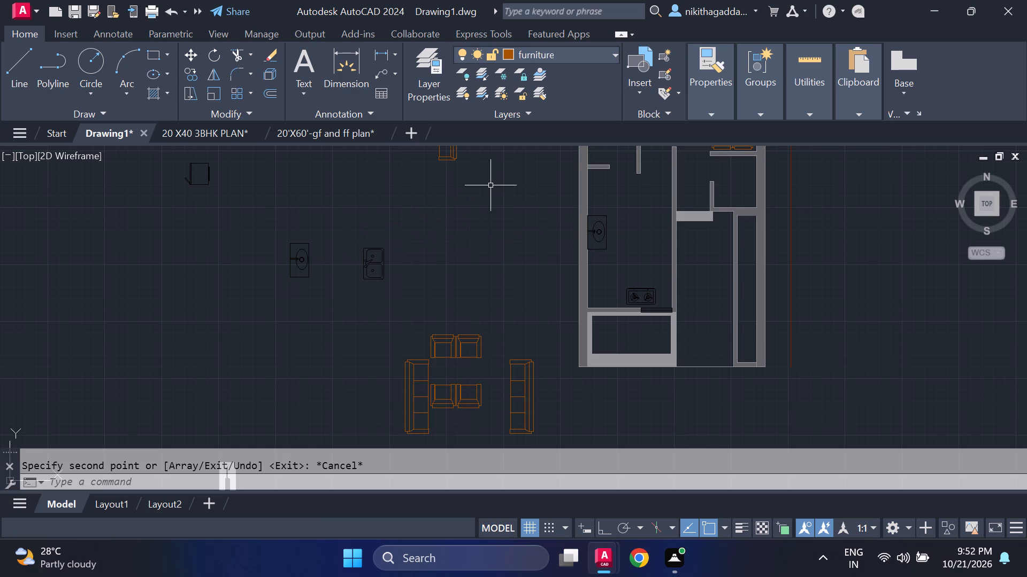
scroll(561, 209, up, 1)
scroll(641, 220, up, 3)
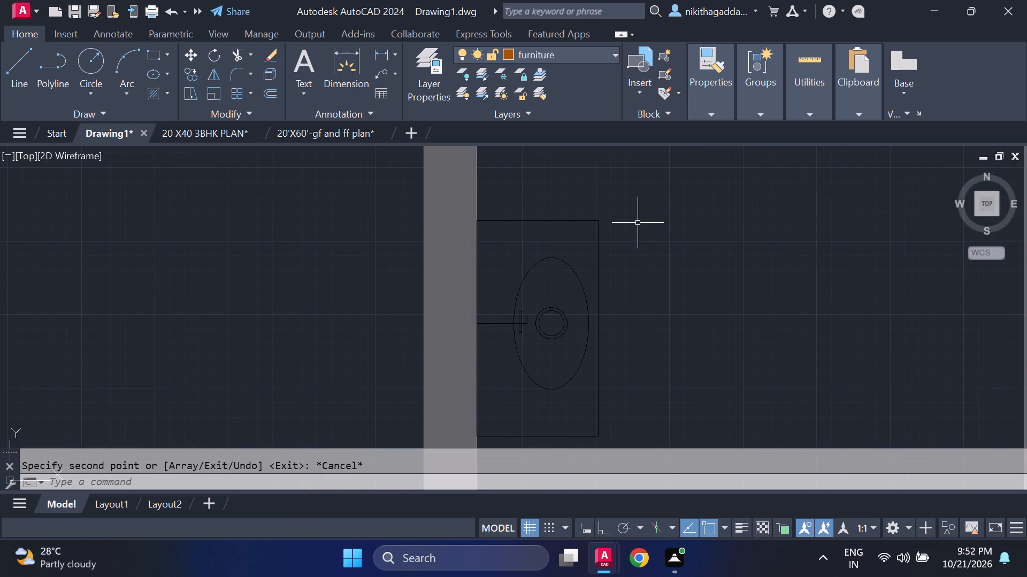
scroll(631, 223, down, 4)
middle_drag(524, 200, 525, 202)
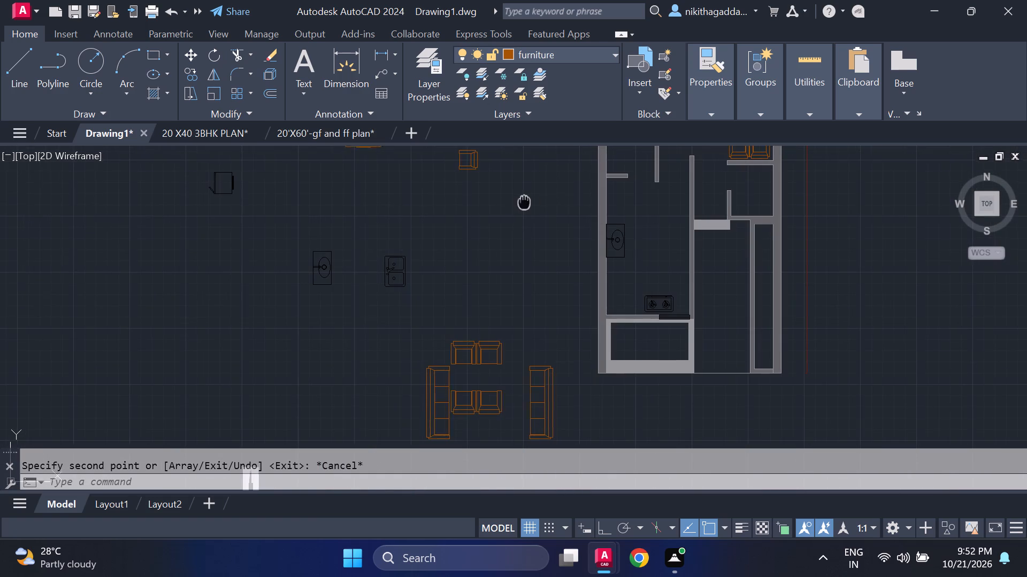
Mirror the refrigerator symbol northwest of the loose washbasin about a vertical line just east of it, keeping the original.
middle_drag(525, 202, 546, 250)
scroll(526, 205, up, 1)
scroll(546, 255, down, 2)
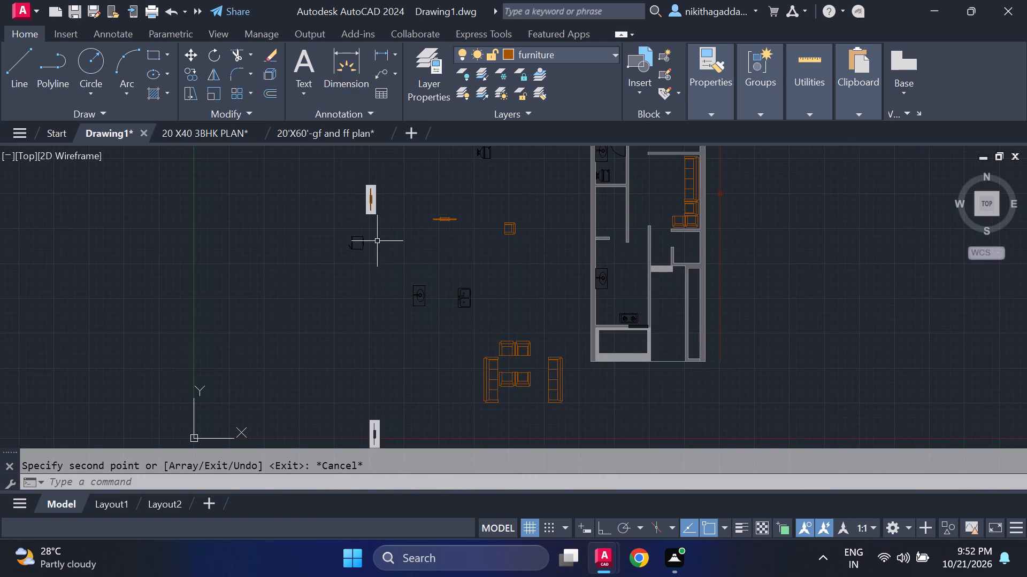
scroll(375, 239, up, 3)
click(356, 220)
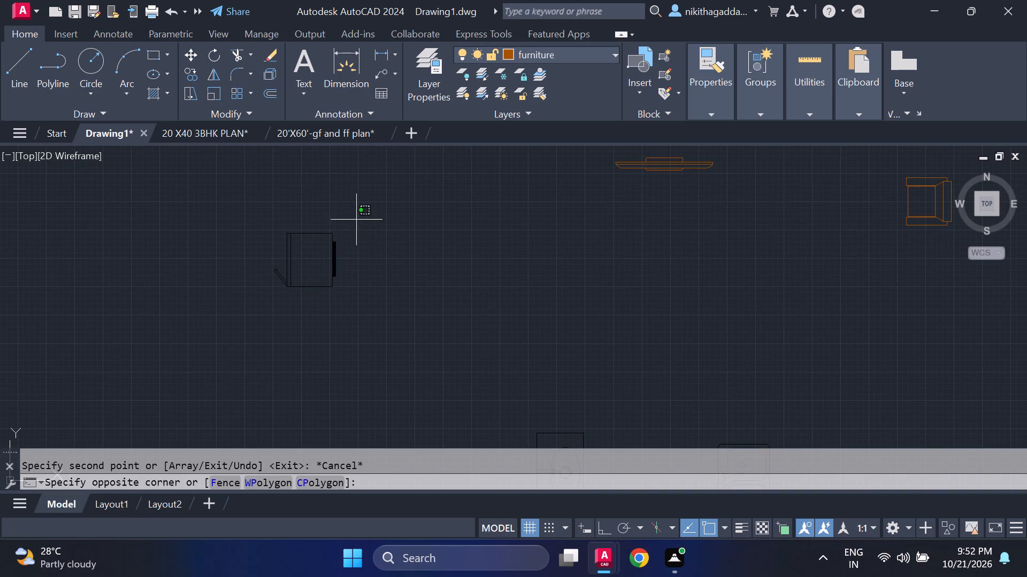
click(246, 306)
key(n)
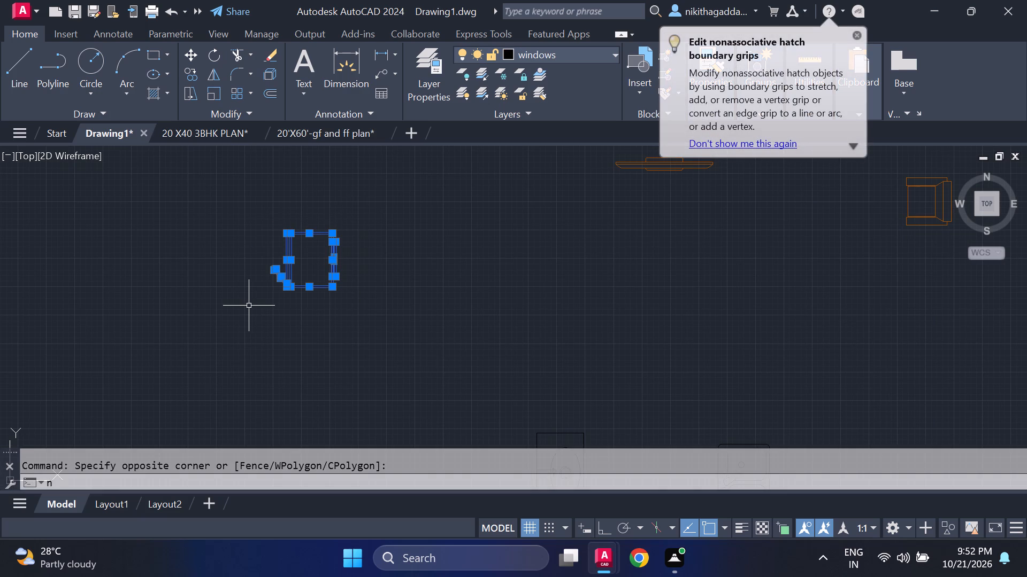
key(BackSpace)
text(mi)
key(Return)
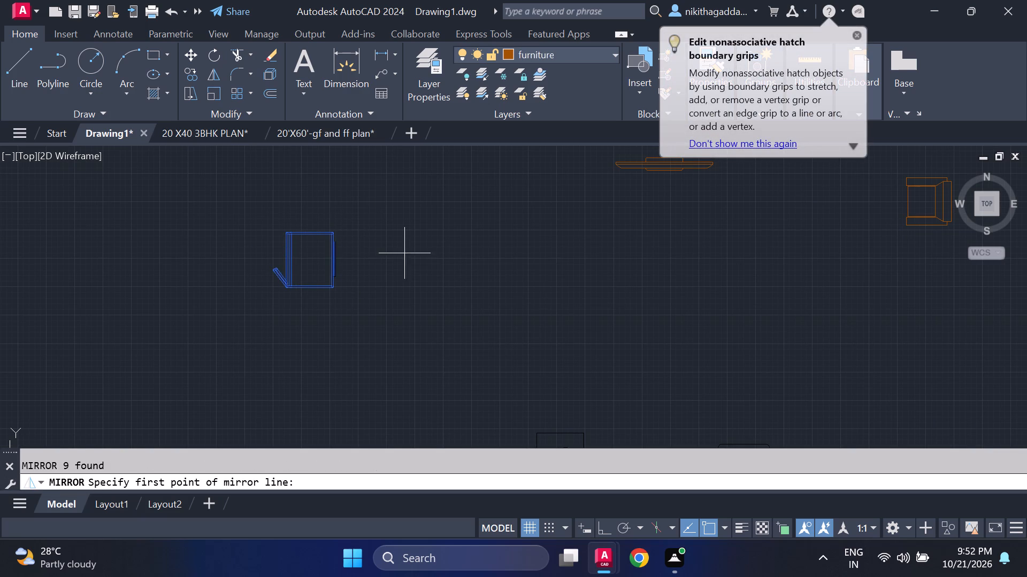
click(382, 216)
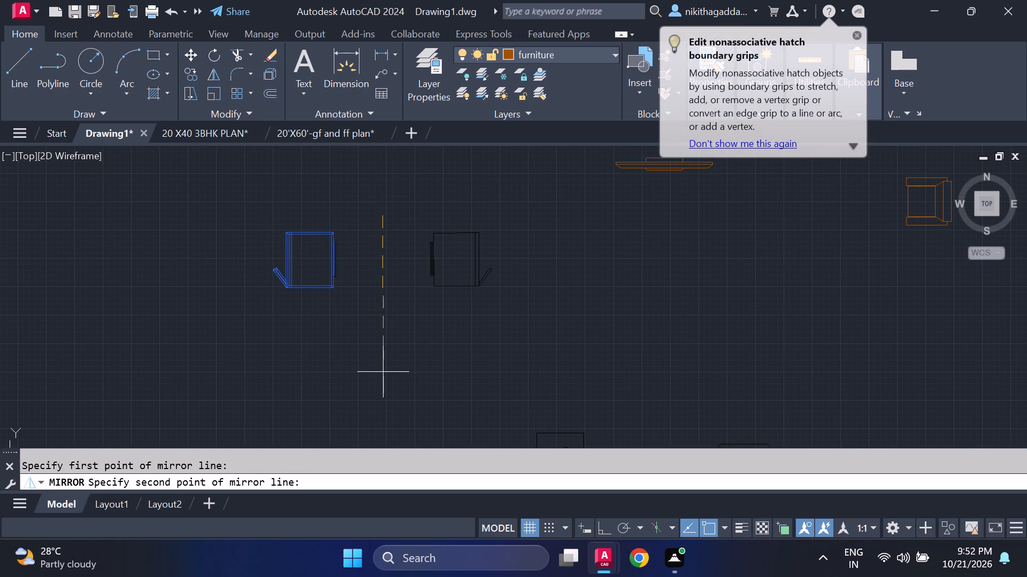
key(8)
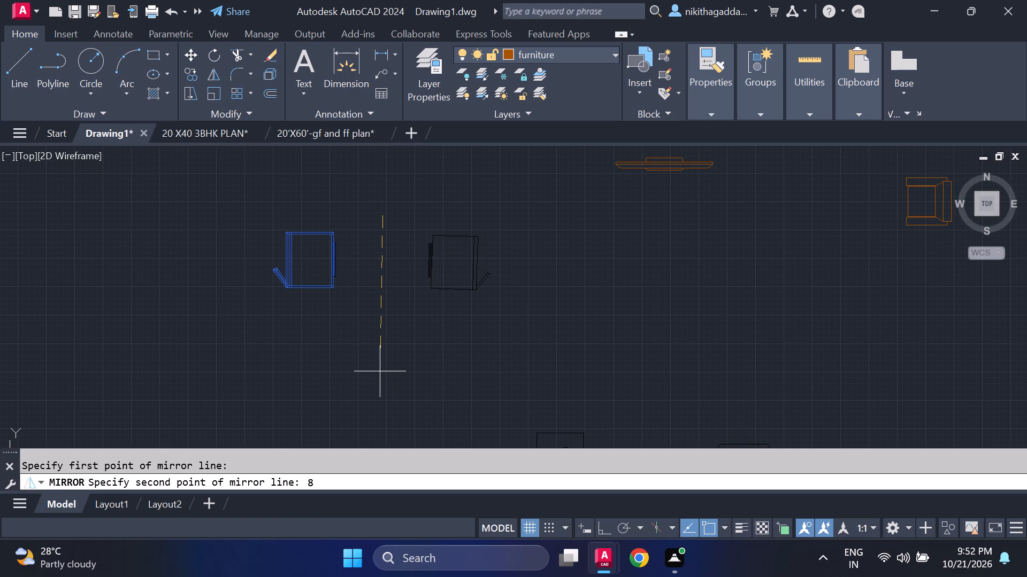
key(F8)
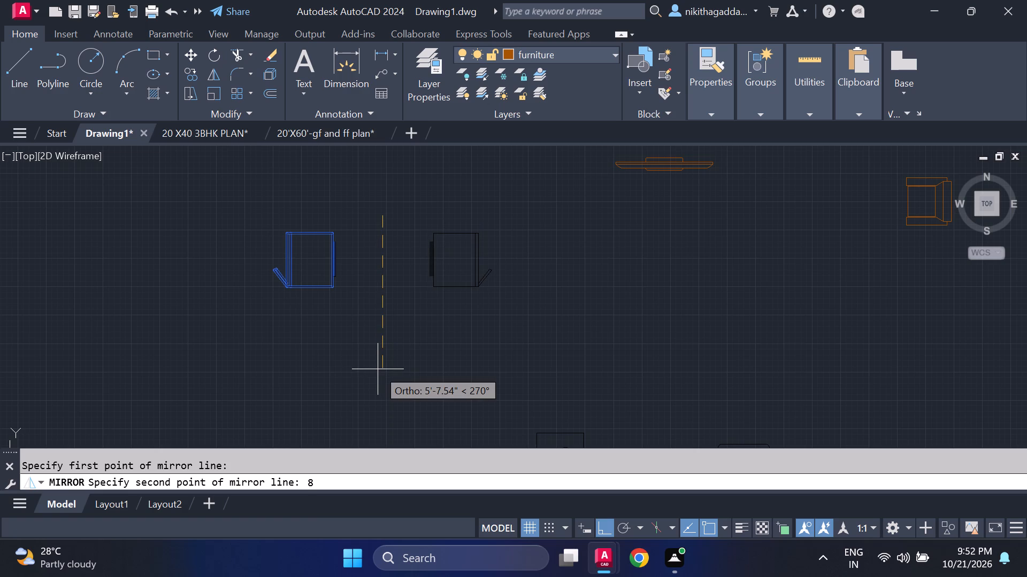
key(BackSpace)
key(BackSpace)
click(394, 364)
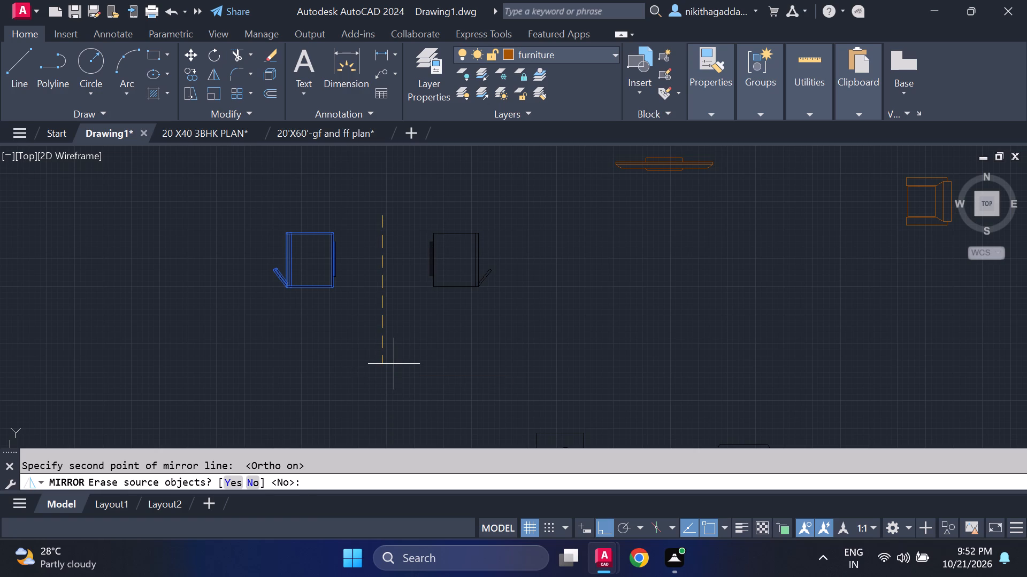
text(no)
key(Return)
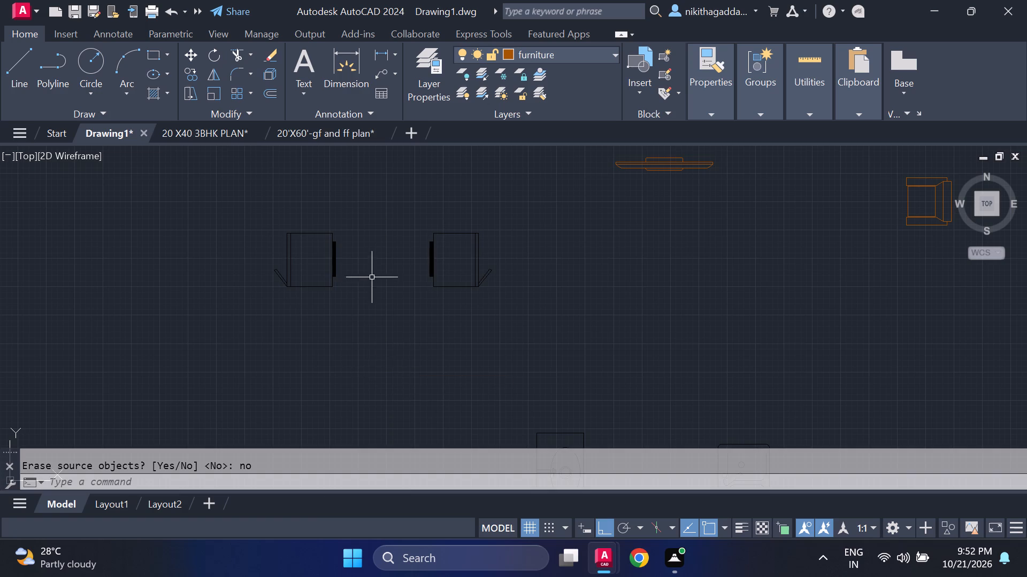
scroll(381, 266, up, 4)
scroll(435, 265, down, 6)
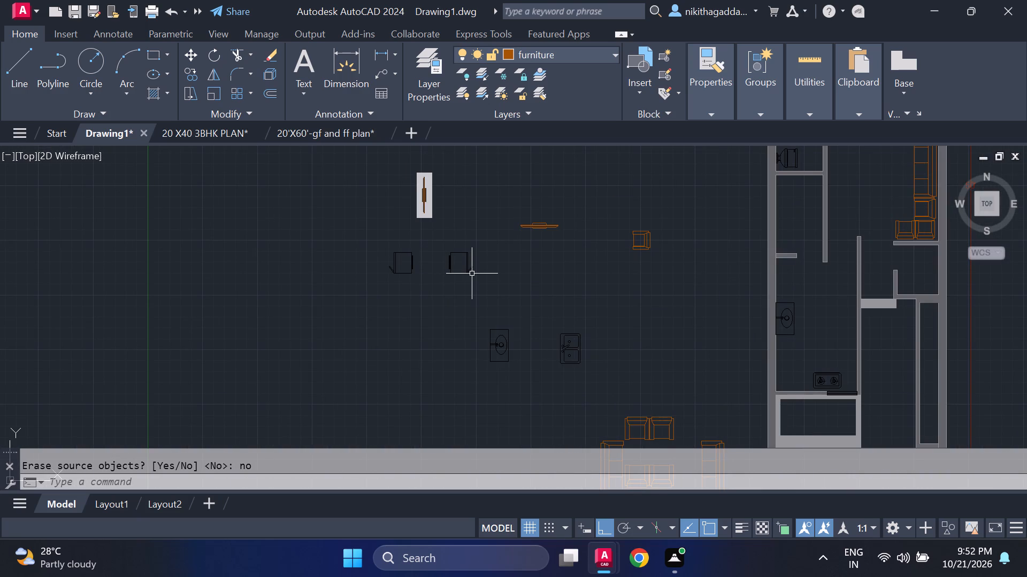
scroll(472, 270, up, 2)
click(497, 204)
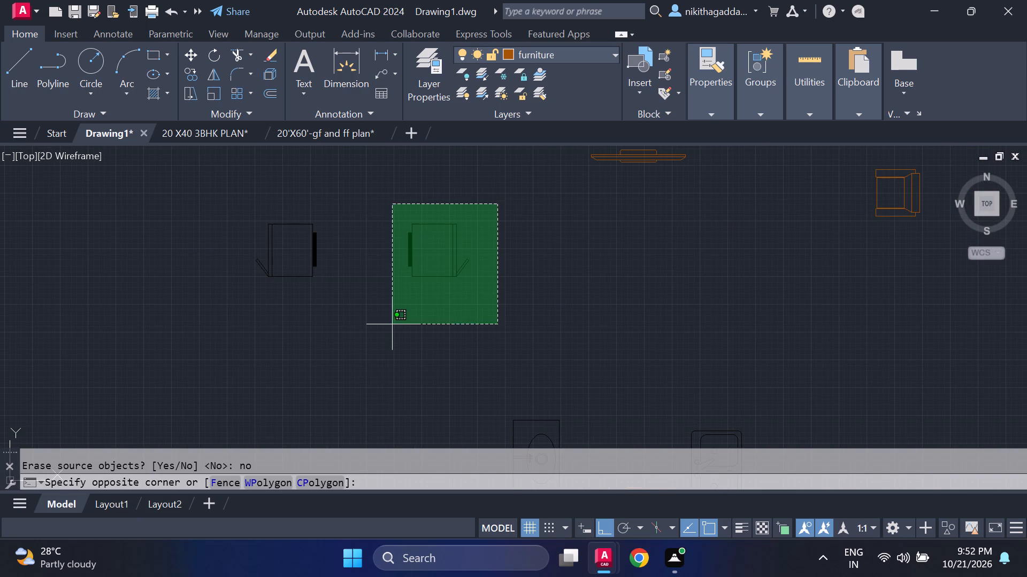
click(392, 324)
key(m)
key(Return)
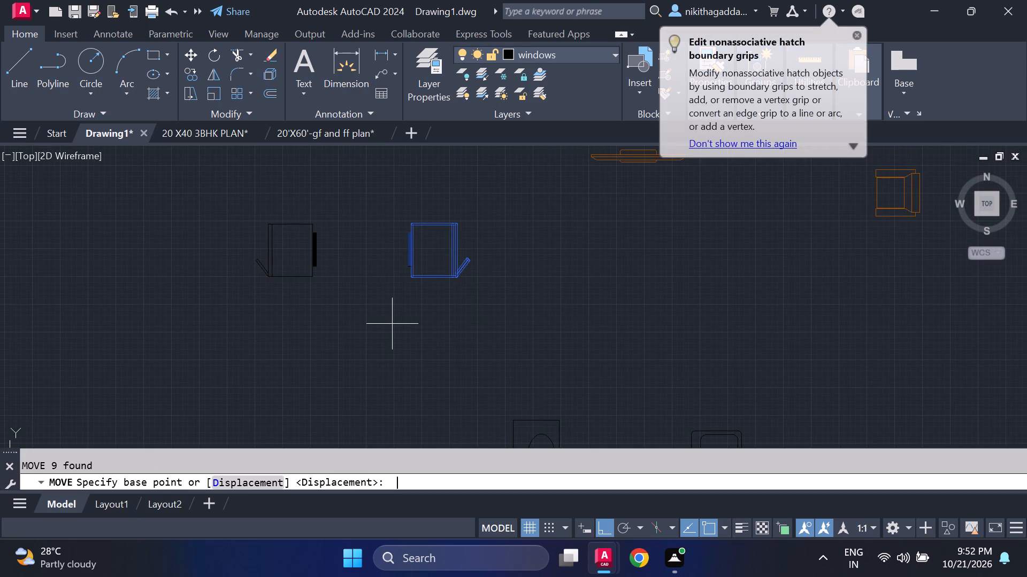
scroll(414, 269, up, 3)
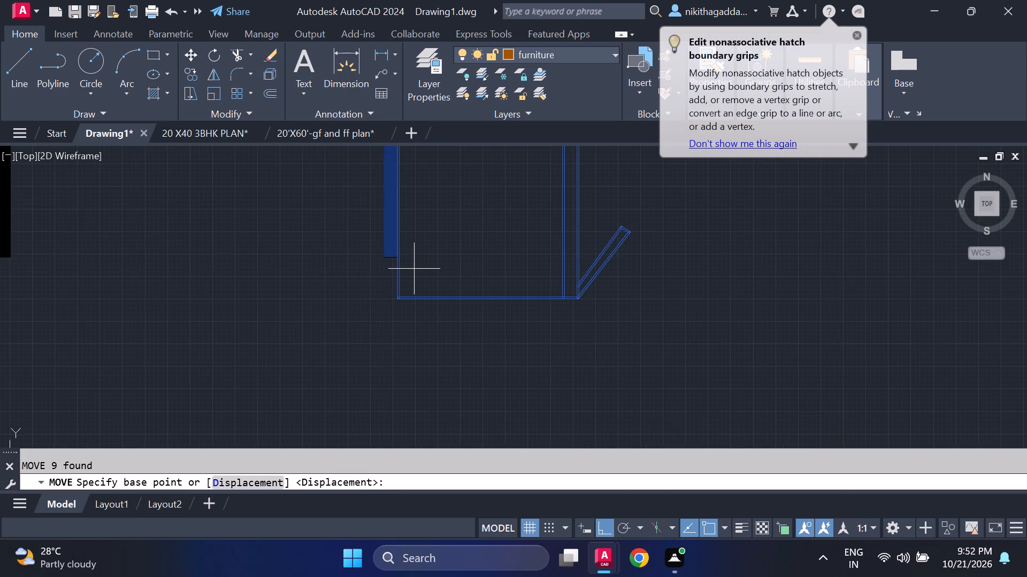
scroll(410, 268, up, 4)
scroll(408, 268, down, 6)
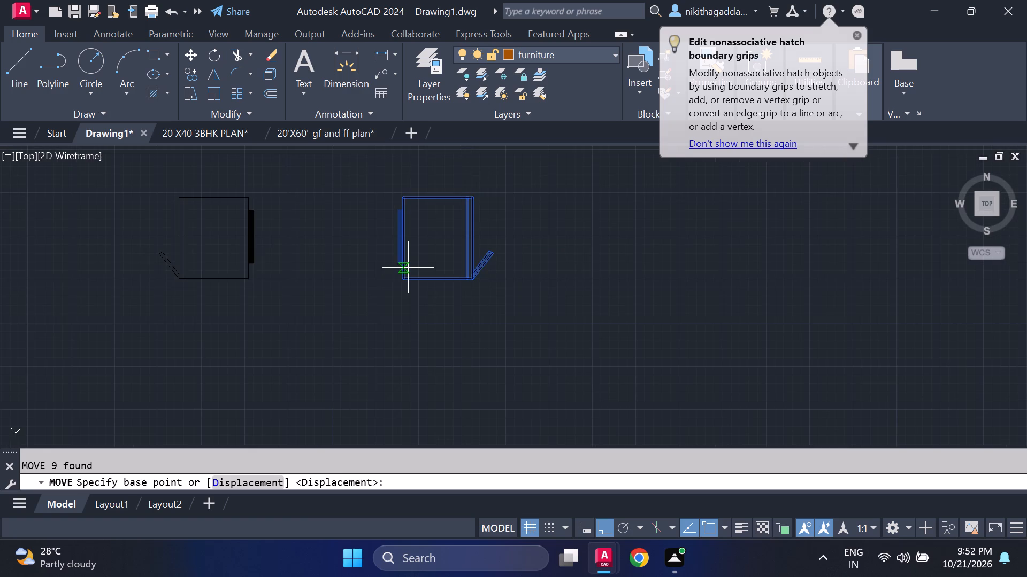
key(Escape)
Move the whole mirrored refrigerator, including its solid rear strip, beside the plan's west wall, just south of the short wall stub above the washbasin.
scroll(408, 268, up, 3)
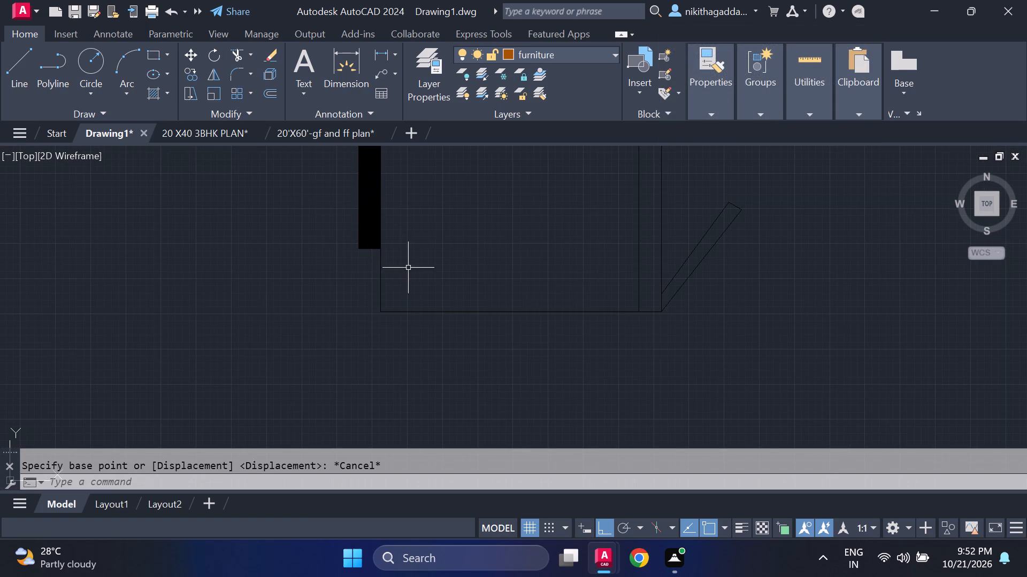
click(377, 251)
scroll(396, 250, down, 4)
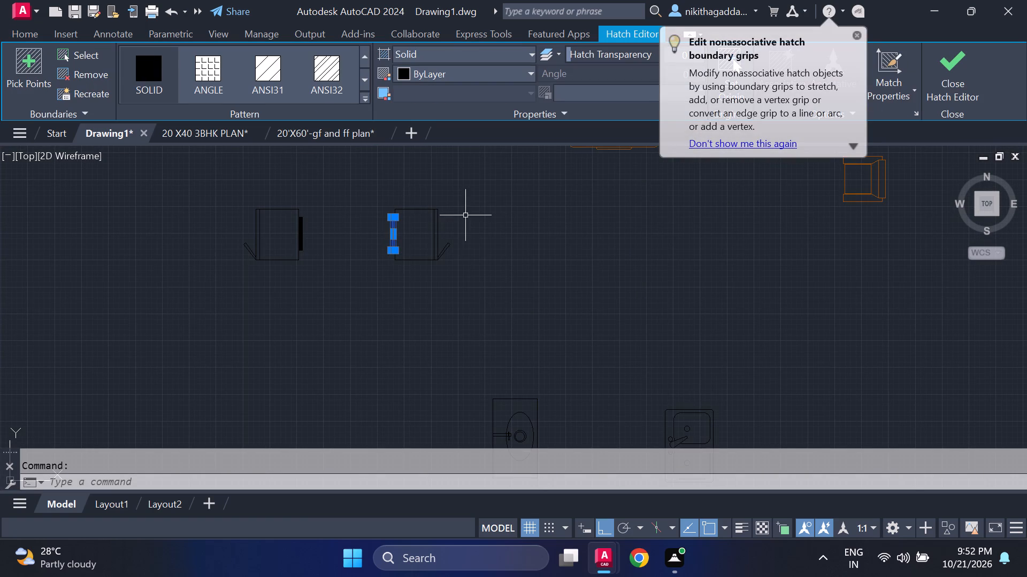
click(467, 210)
click(363, 282)
drag(453, 195, 417, 209)
click(386, 222)
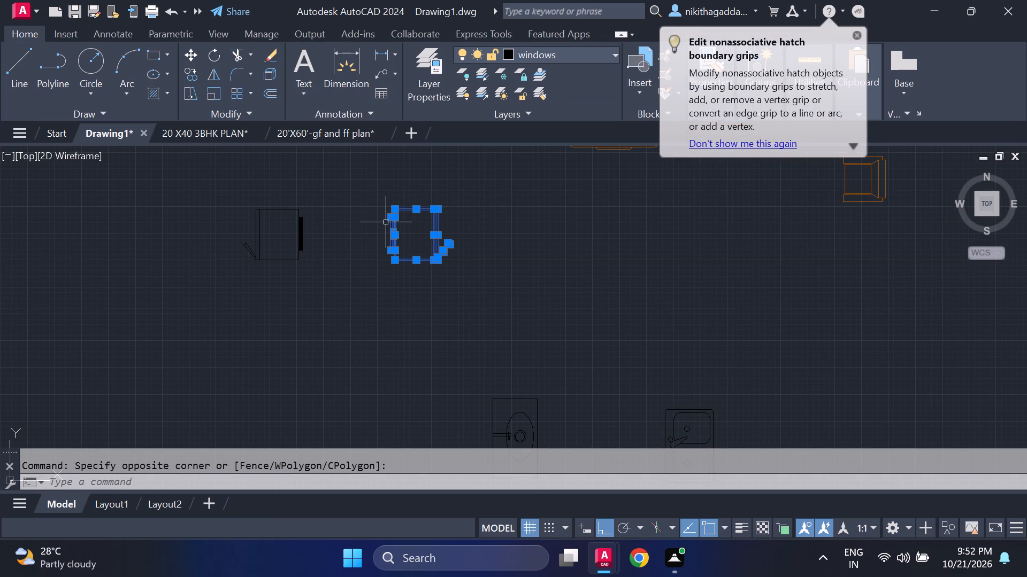
scroll(426, 236, up, 3)
scroll(501, 295, up, 3)
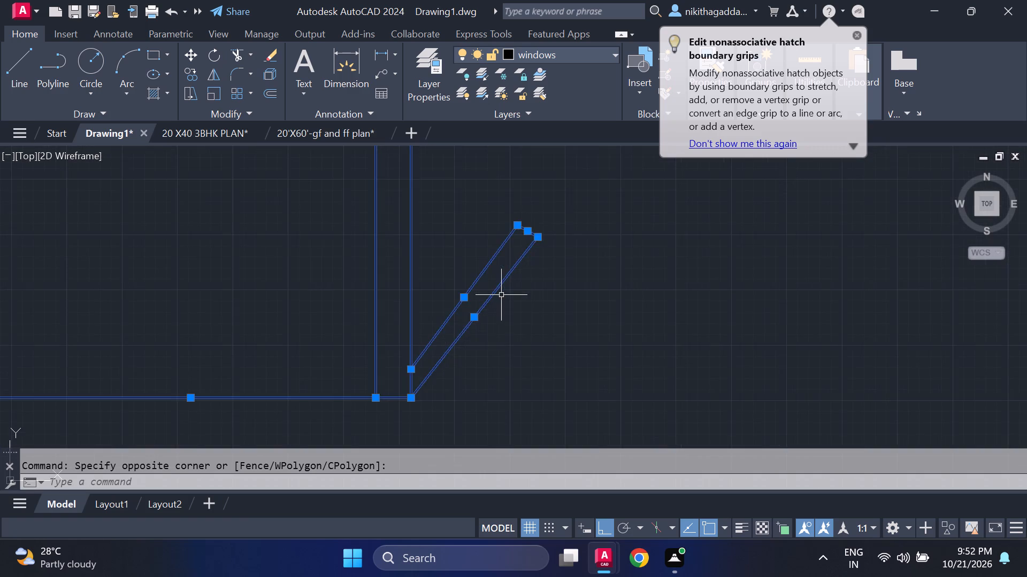
scroll(501, 295, down, 8)
key(m)
key(Return)
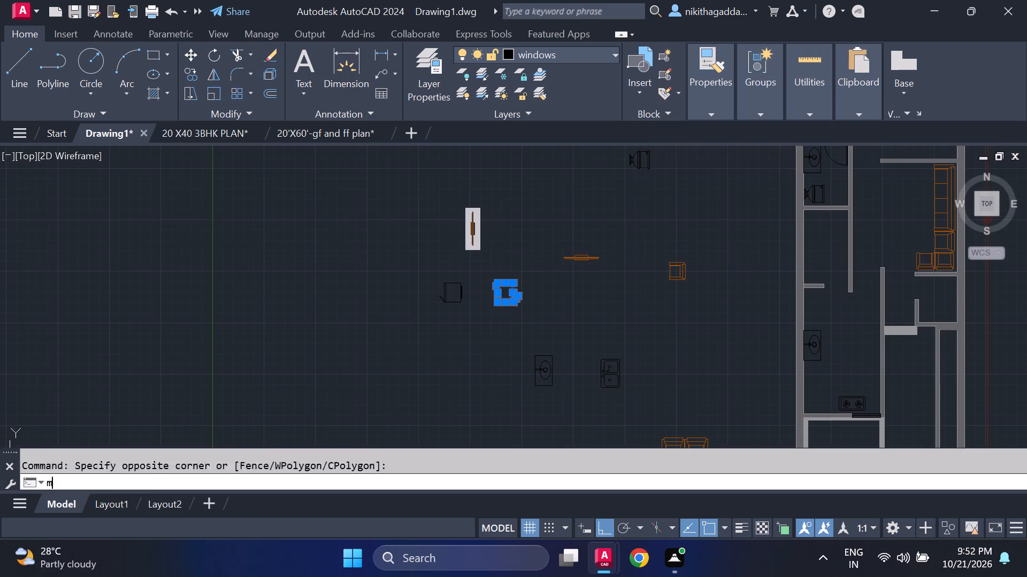
scroll(517, 299, up, 3)
click(436, 315)
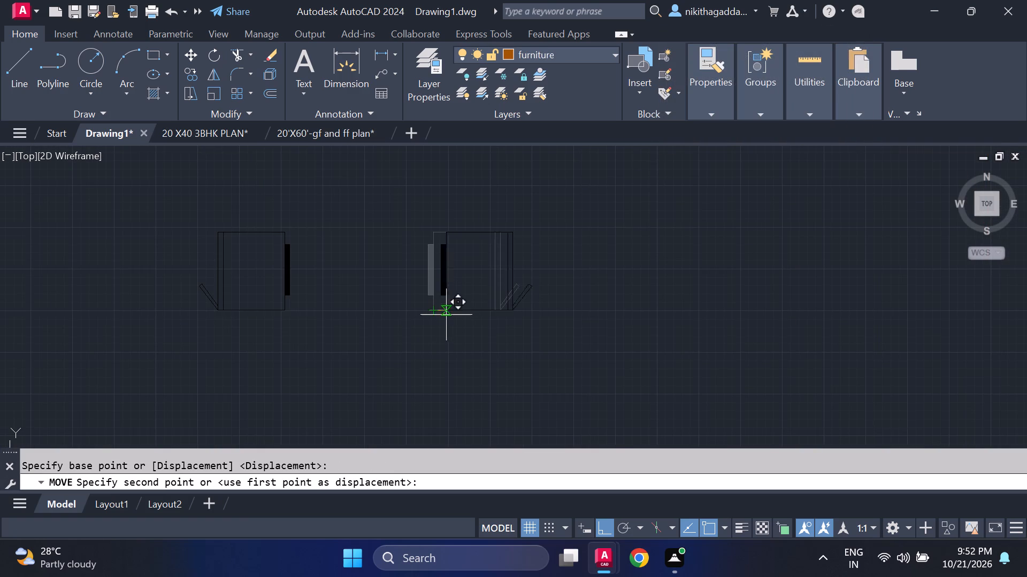
middle_drag(695, 323, 410, 327)
scroll(410, 327, down, 5)
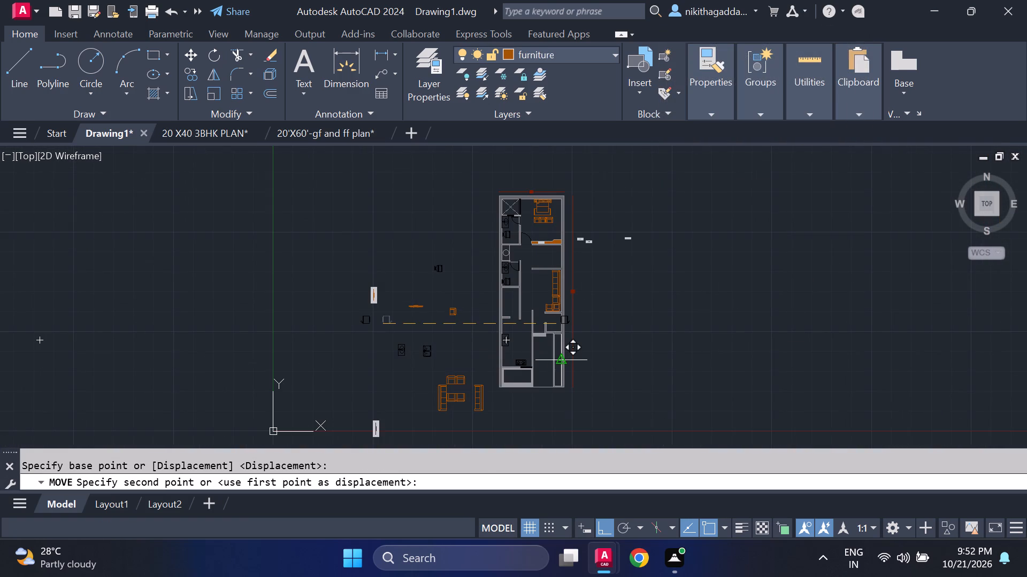
key(F8)
scroll(548, 352, up, 3)
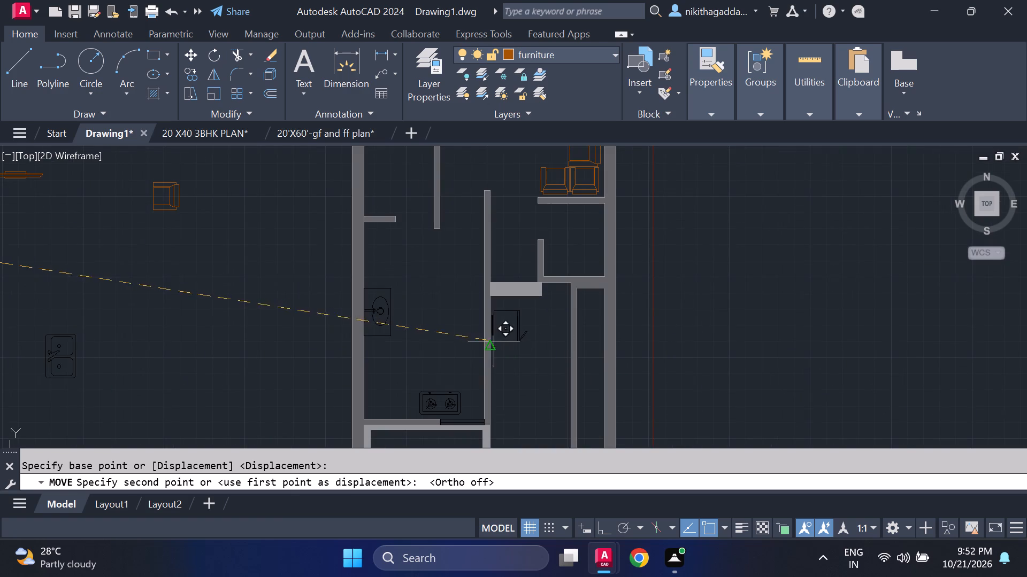
scroll(361, 256, up, 2)
middle_drag(364, 254, 372, 317)
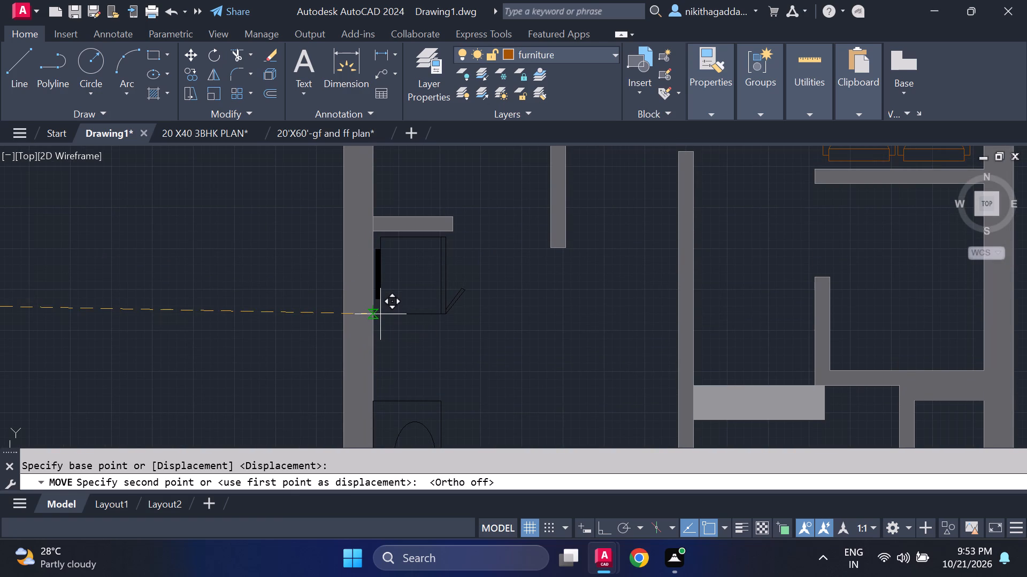
click(381, 315)
scroll(493, 274, down, 3)
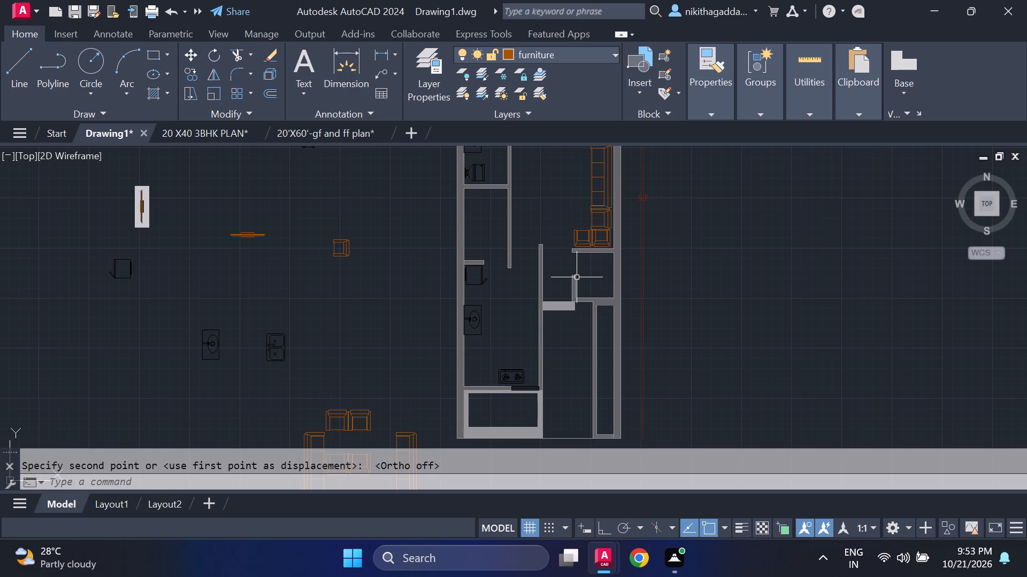
Move the placed washbasin symbol slightly east, off the inner face of the west wall.
scroll(486, 321, up, 3)
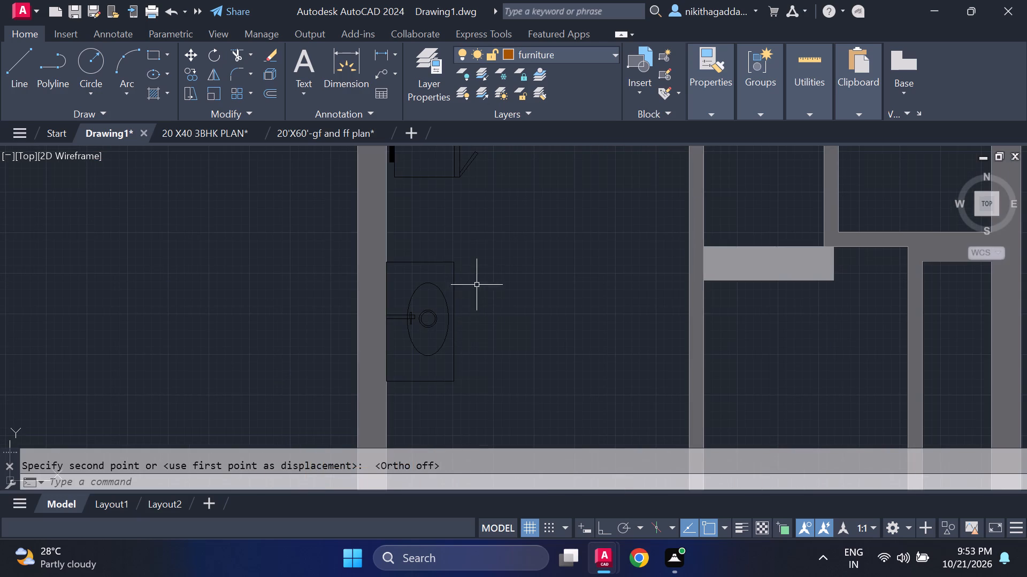
click(475, 243)
click(396, 396)
scroll(386, 315, up, 3)
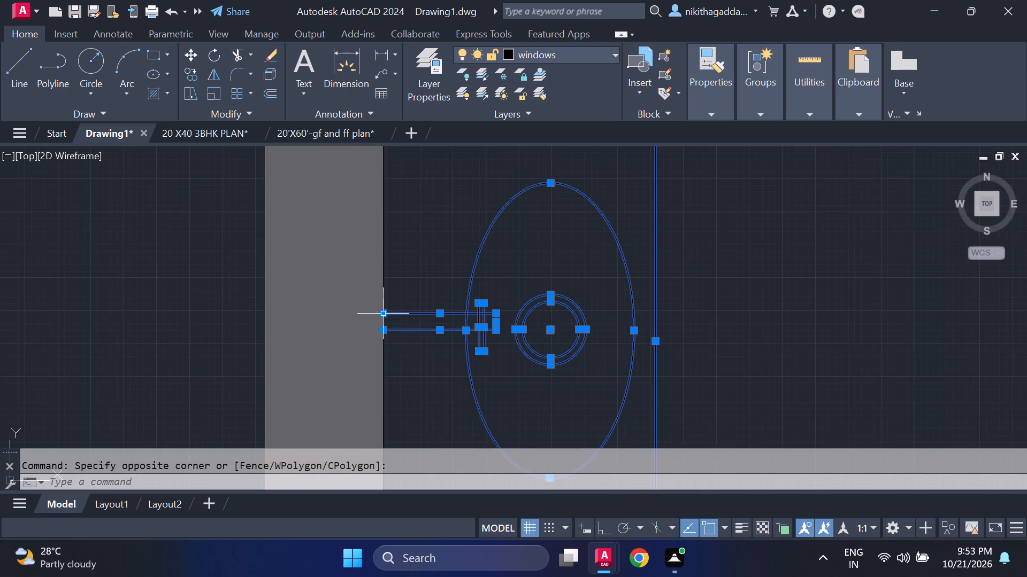
scroll(378, 322, up, 3)
click(389, 316)
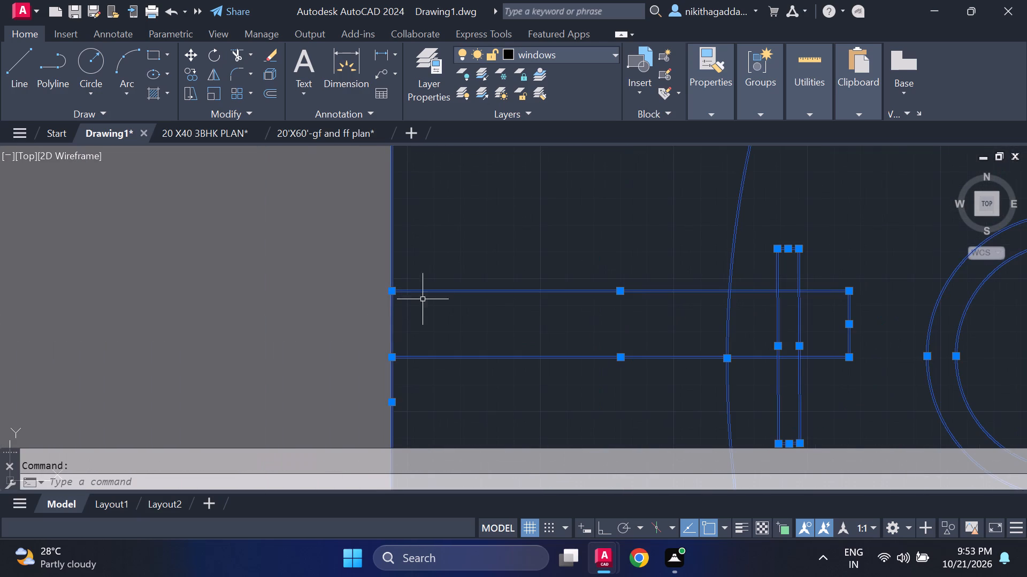
scroll(428, 293, down, 6)
key(m)
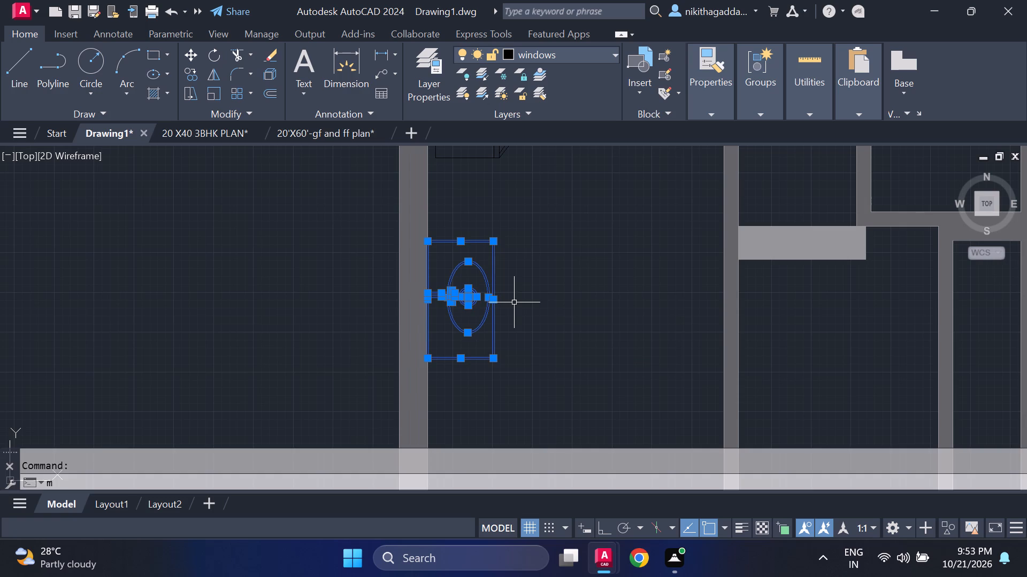
key(Return)
click(490, 360)
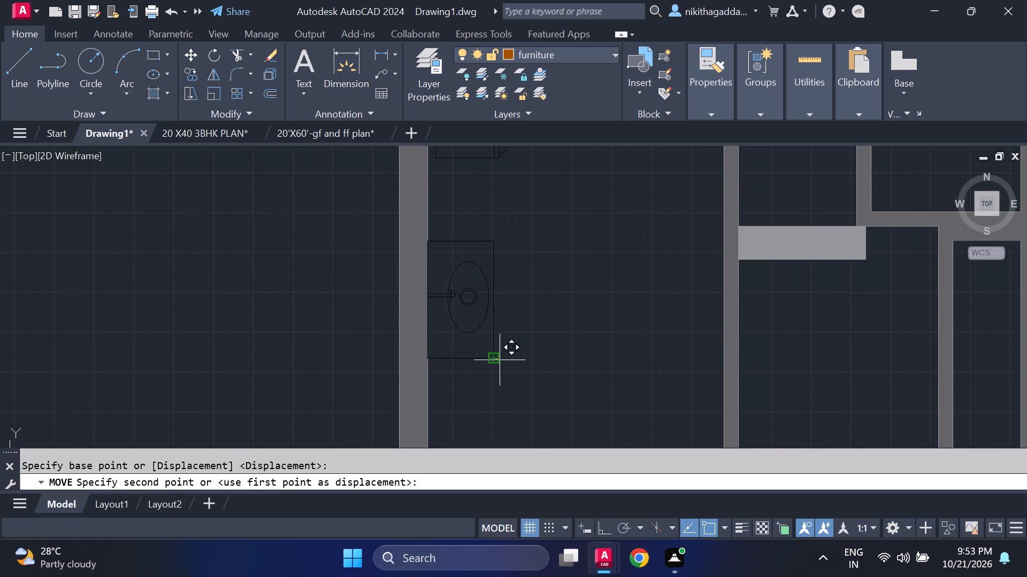
click(509, 358)
Rotate the loose double-bowl sink to 270° about the midpoint of its east edge, so its tap side faces north.
scroll(535, 299, down, 5)
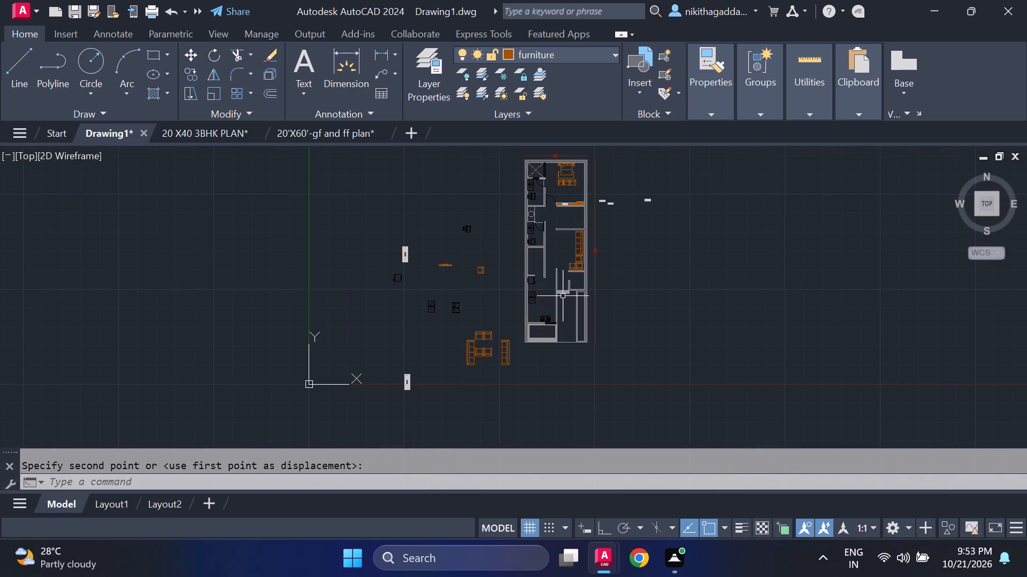
middle_drag(586, 333, 561, 268)
middle_drag(432, 254, 457, 274)
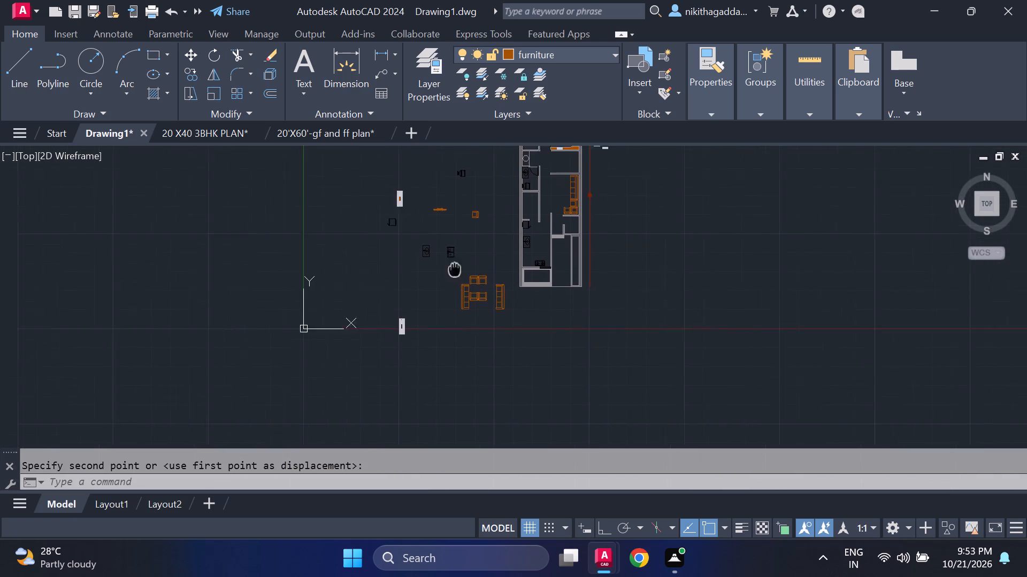
middle_drag(457, 274, 464, 345)
scroll(465, 323, up, 1)
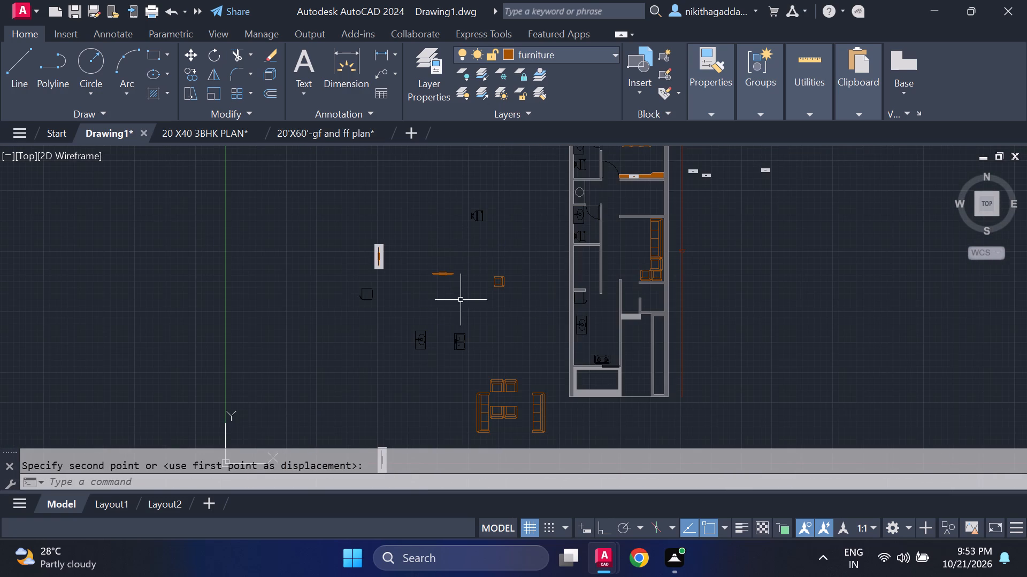
scroll(416, 345, up, 2)
click(603, 311)
click(495, 372)
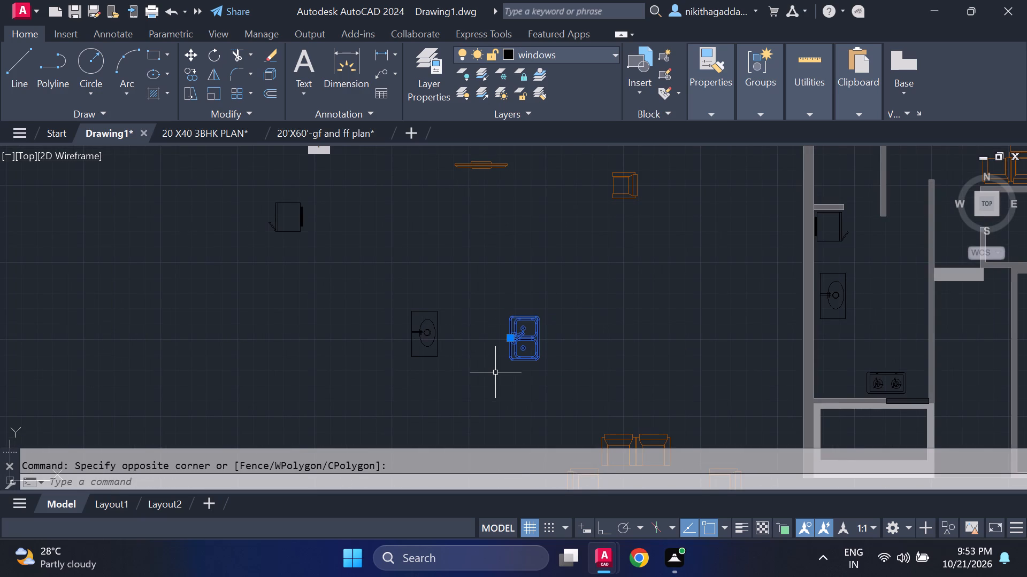
text(ro)
key(Return)
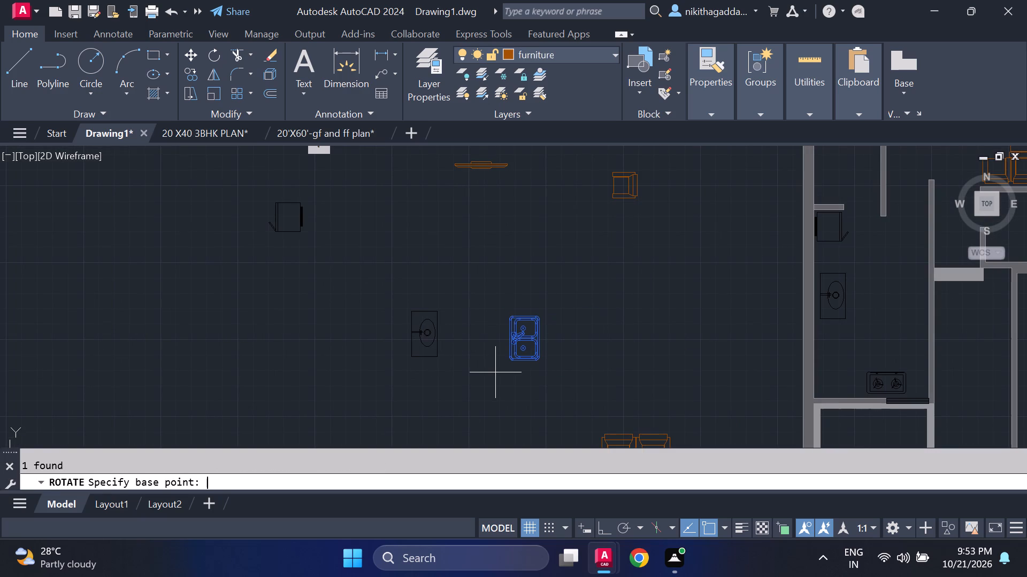
click(540, 337)
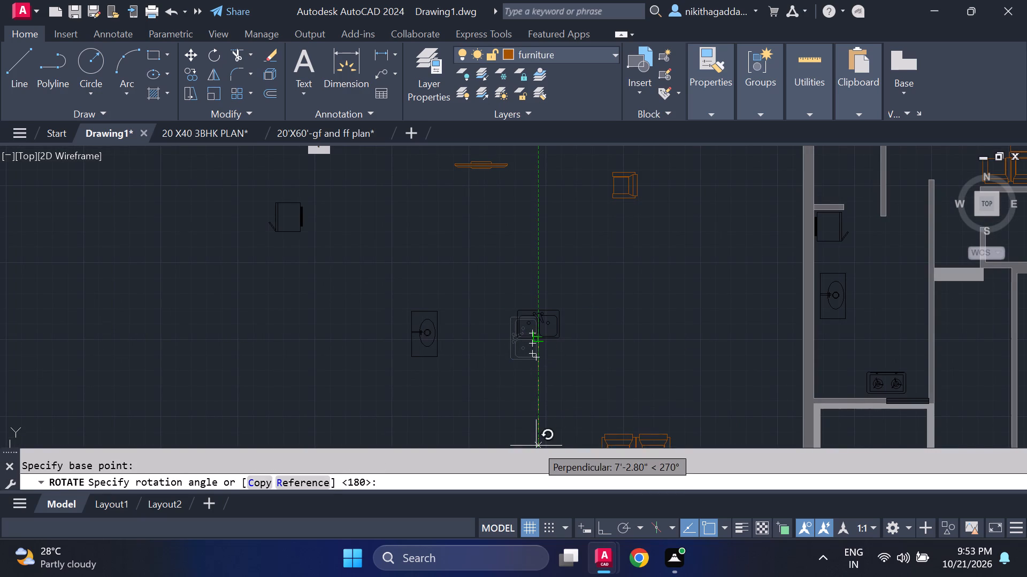
drag(535, 433, 535, 428)
Move the rotated double-bowl sink into the plan's west room, just south of the cross wall below the toilet.
drag(593, 306, 556, 313)
click(479, 340)
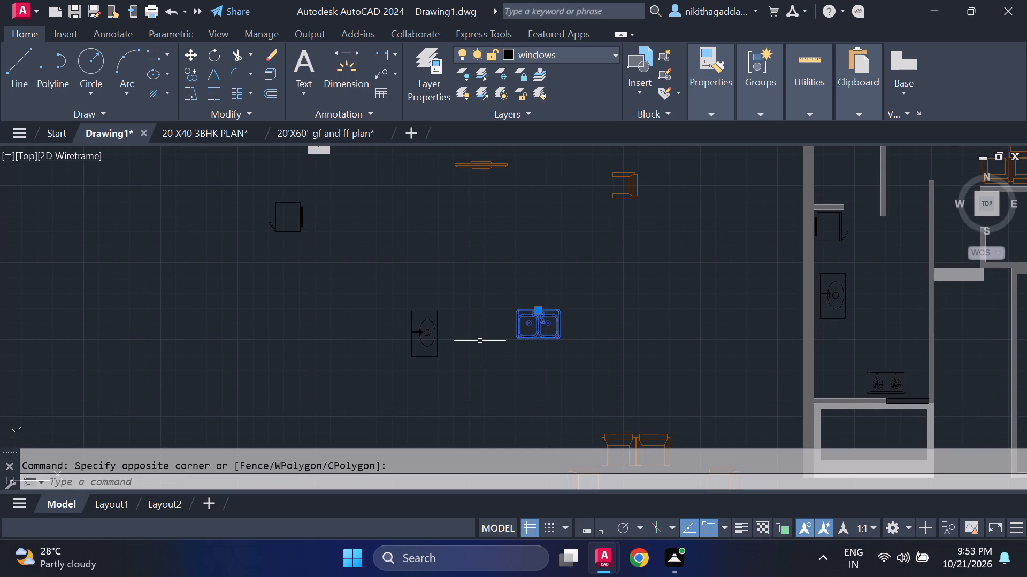
text(co')
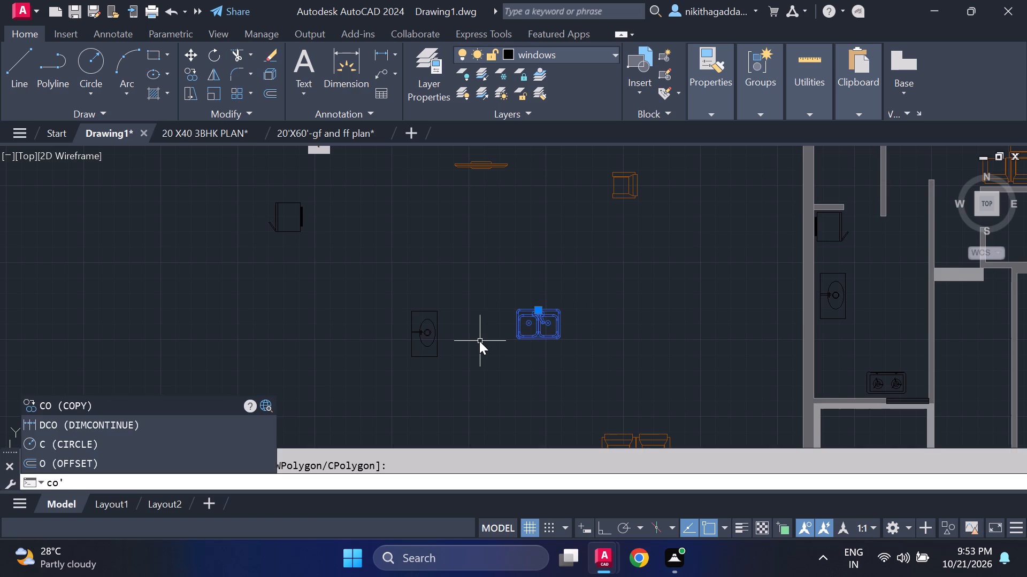
key(BackSpace)
key(BackSpace)
key(BackSpace)
key(m)
key(Return)
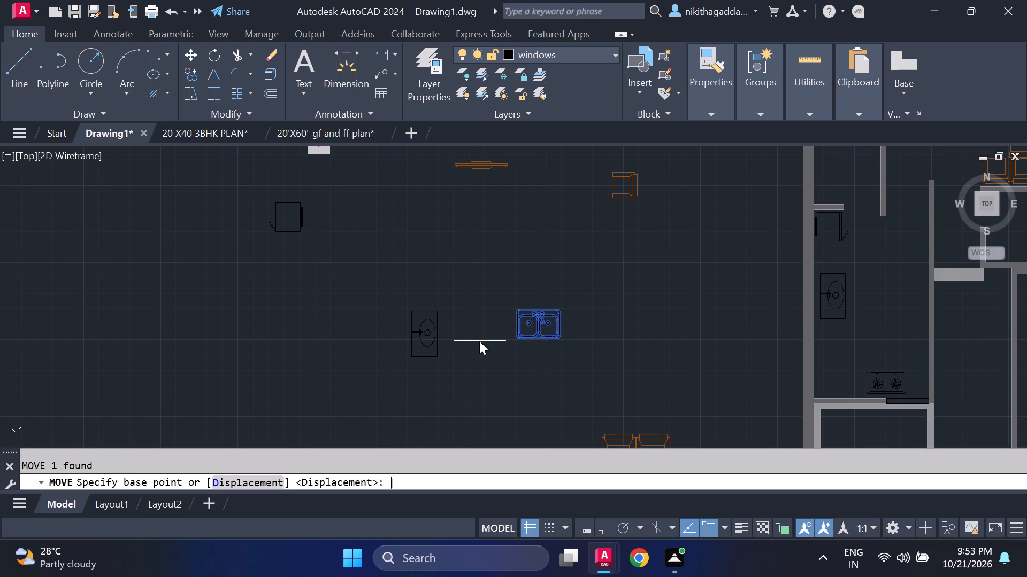
click(517, 346)
middle_drag(622, 241, 622, 252)
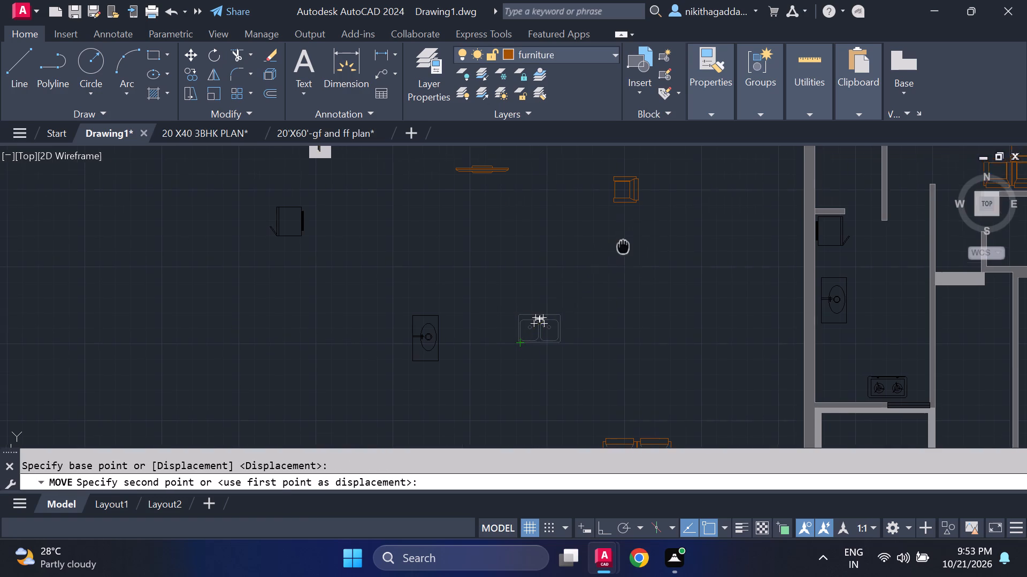
middle_drag(622, 252, 550, 391)
scroll(749, 266, up, 2)
middle_drag(764, 288, 699, 311)
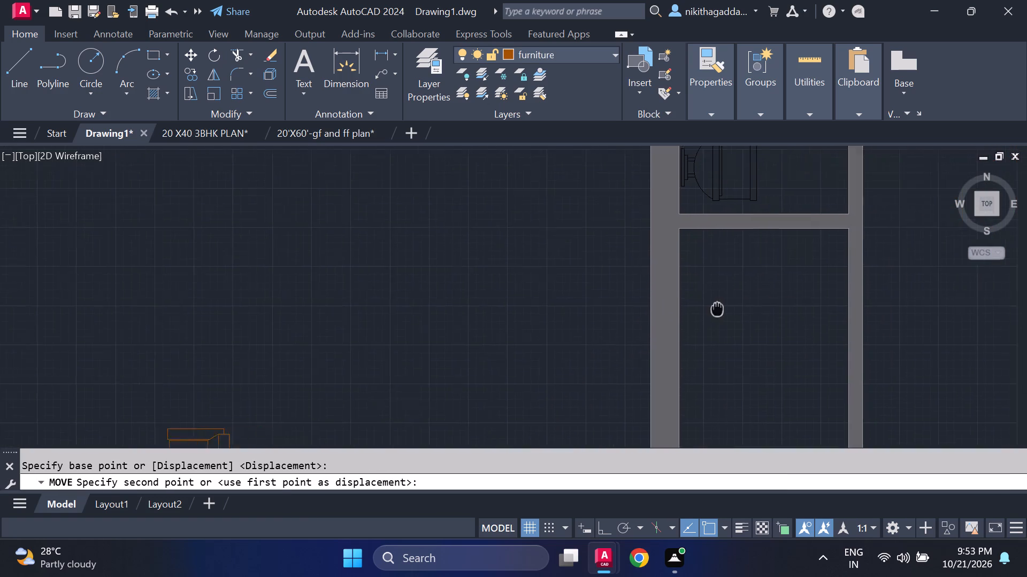
middle_drag(699, 311, 577, 324)
click(573, 324)
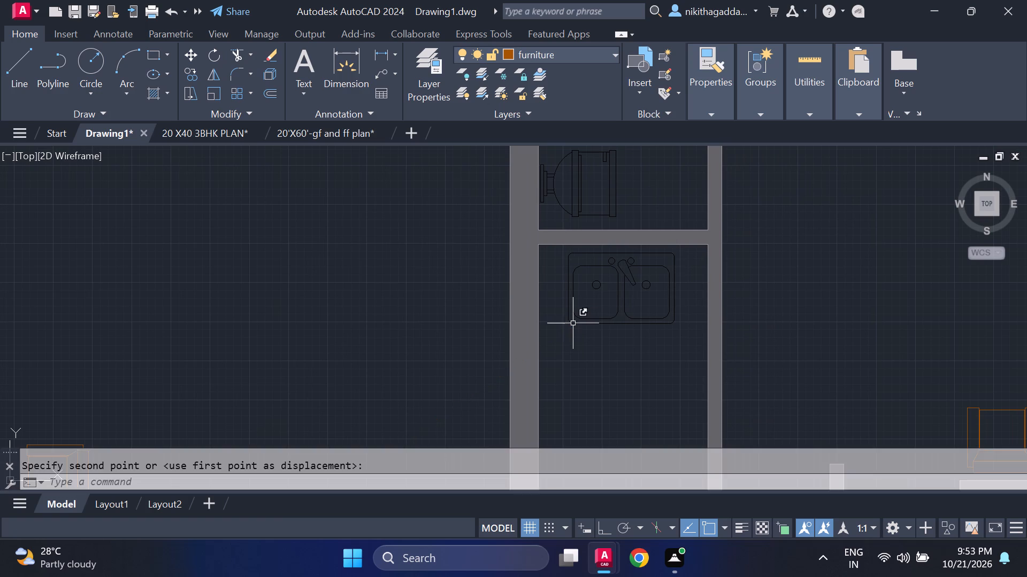
Scale the placed sink up freehand about the midpoint of its south edge, to nearly fill the width between the two walls.
scroll(689, 280, down, 4)
scroll(676, 272, up, 5)
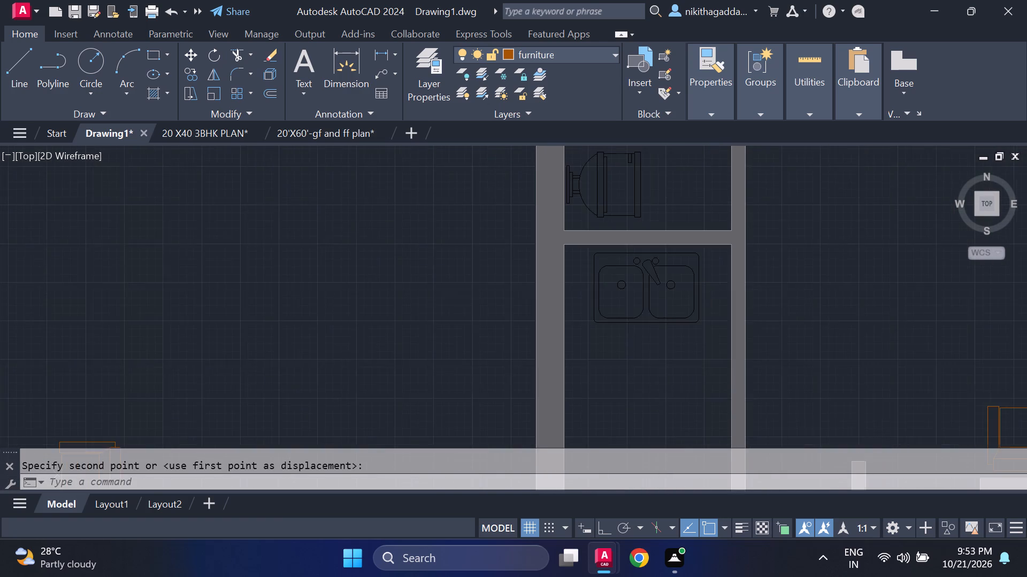
click(709, 251)
click(584, 321)
text(scale)
key(Return)
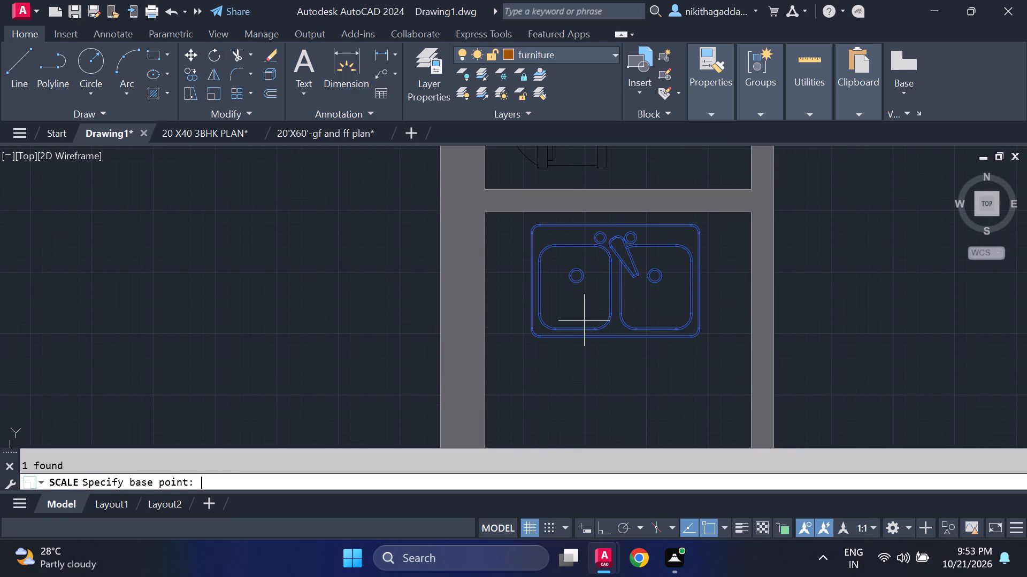
click(617, 336)
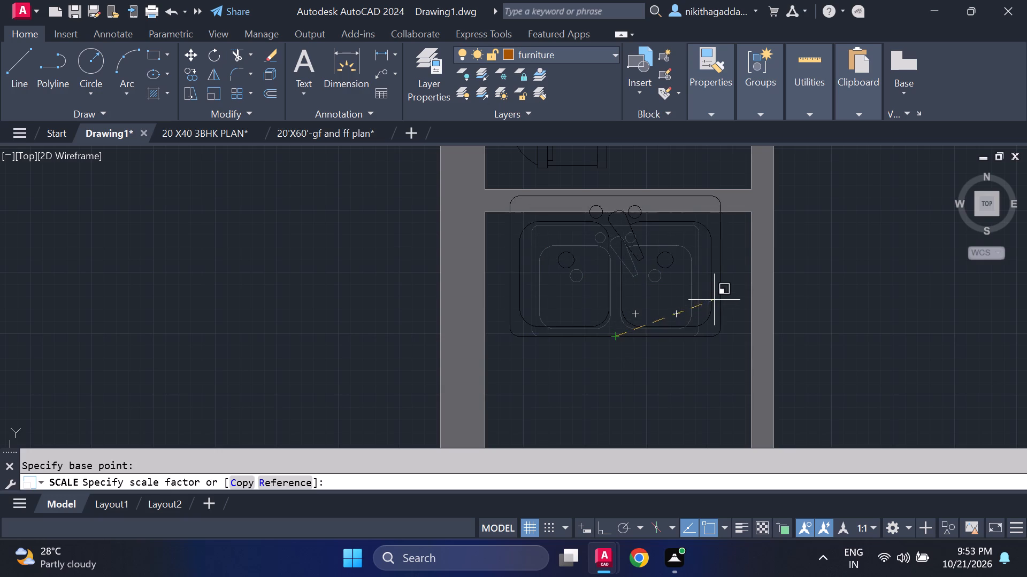
click(715, 315)
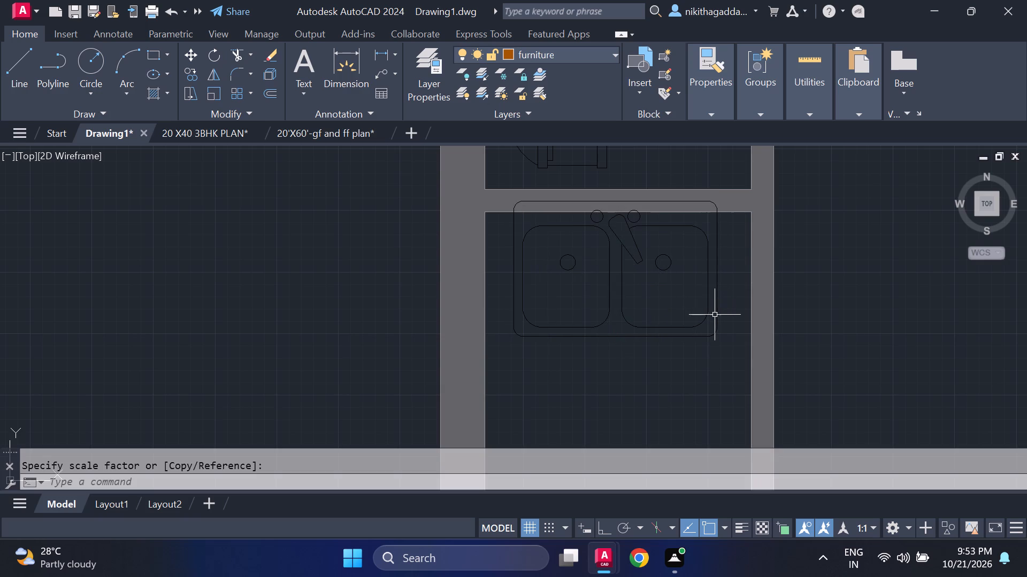
Move the enlarged sink slightly south, clear of the cross wall north of it.
drag(731, 288, 721, 294)
click(592, 365)
key(m)
key(Return)
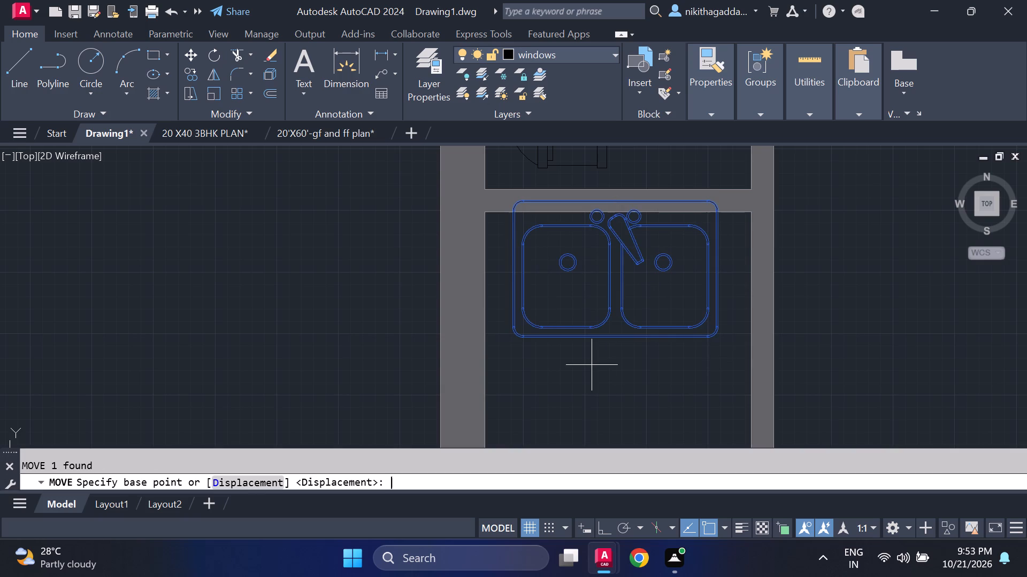
click(616, 334)
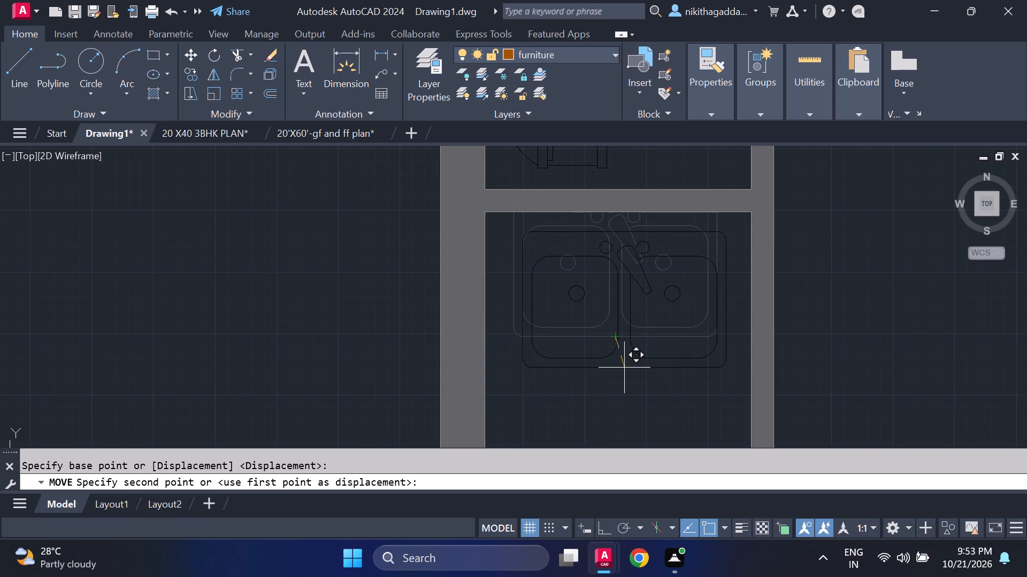
click(624, 368)
Examine the placed fixtures and the rooms in the southern part of the floor plan.
scroll(631, 316, down, 5)
middle_drag(724, 400, 693, 290)
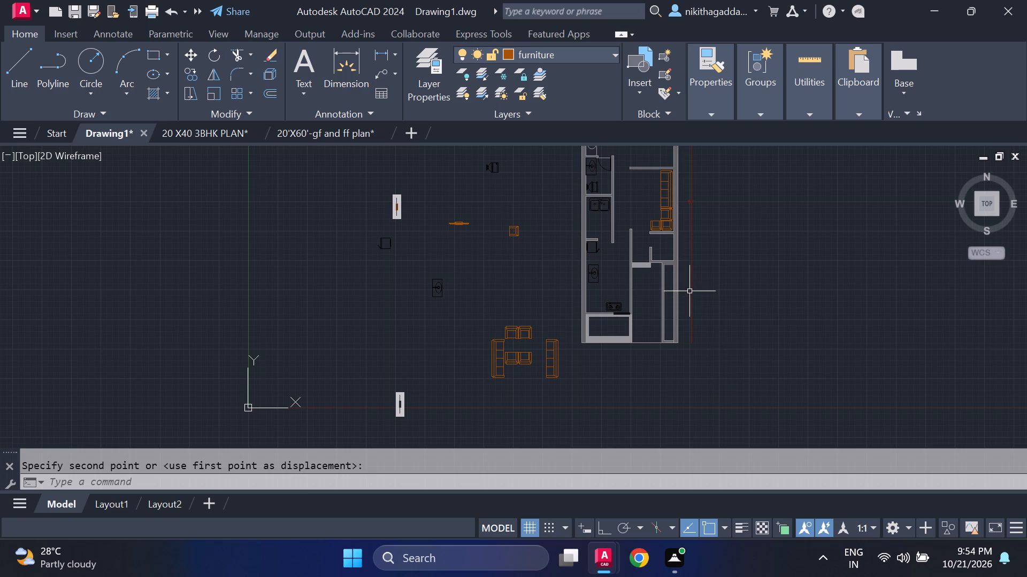
scroll(673, 283, up, 5)
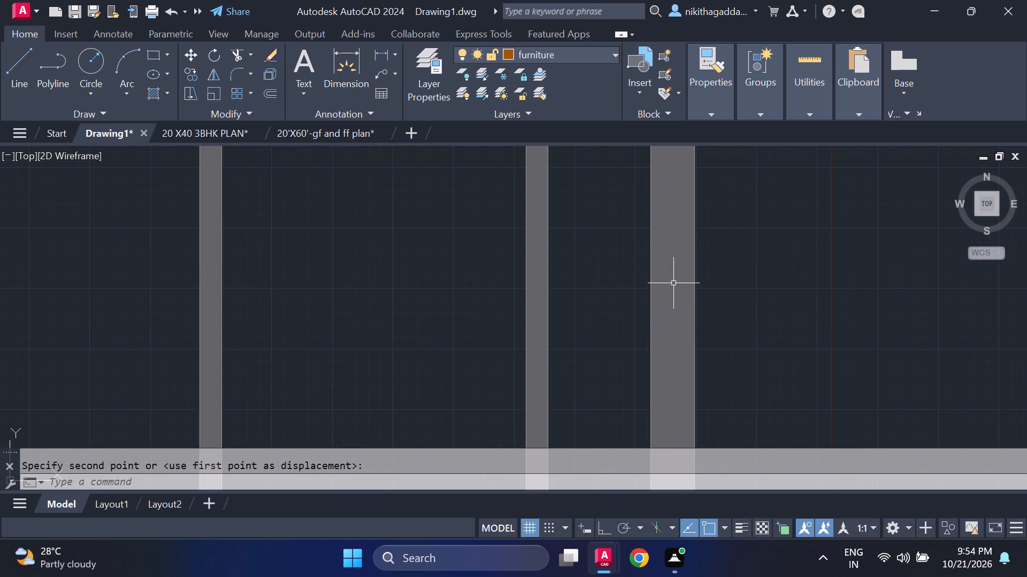
middle_drag(674, 286, 733, 380)
scroll(733, 380, down, 3)
middle_drag(731, 375, 709, 346)
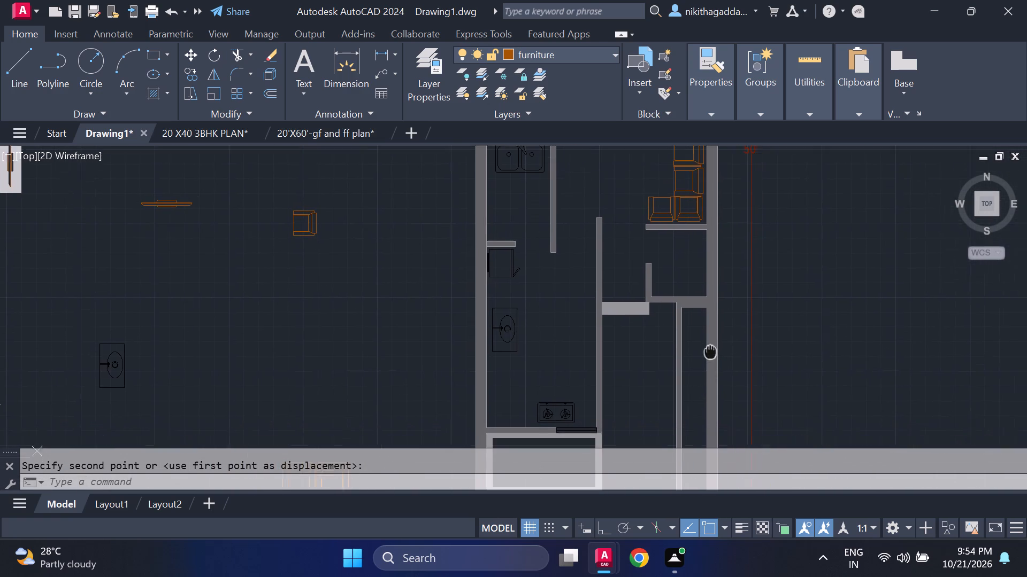
middle_drag(709, 346, 687, 264)
middle_drag(692, 314, 678, 266)
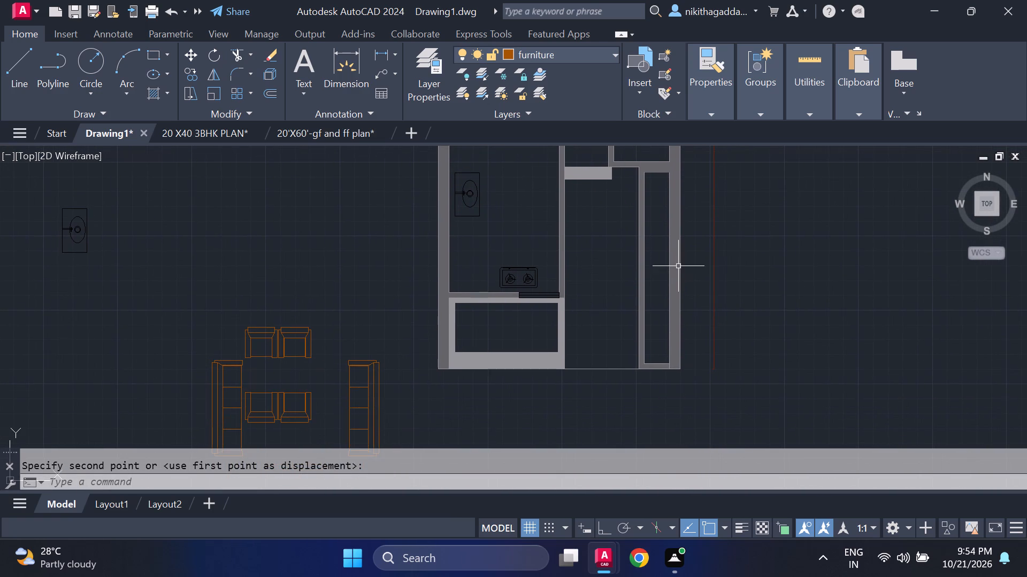
middle_drag(823, 357, 873, 417)
middle_drag(743, 264, 771, 383)
Copy the northern loose vertical TV symbol with its hatched panel against the partition wall's east face, opposite the long sofa.
scroll(488, 319, down, 1)
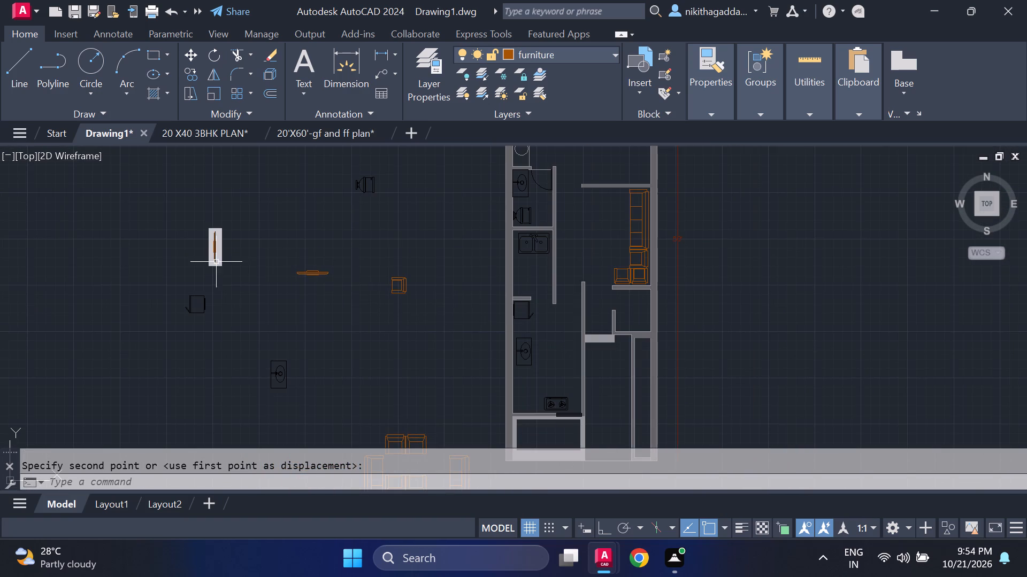
scroll(210, 260, up, 2)
middle_drag(212, 260, 284, 275)
scroll(886, 72, up, 1)
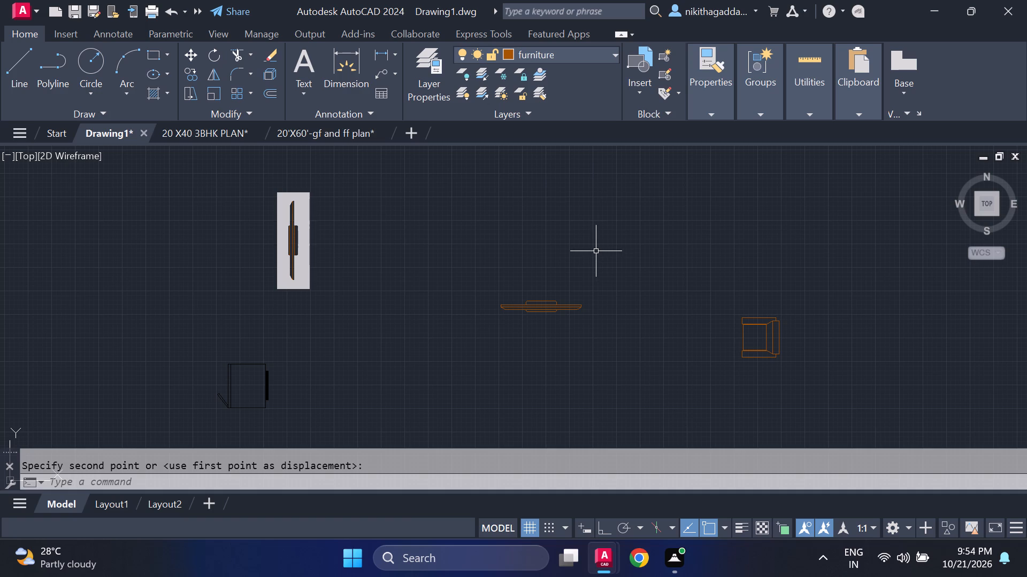
middle_drag(358, 200, 467, 211)
scroll(387, 223, up, 1)
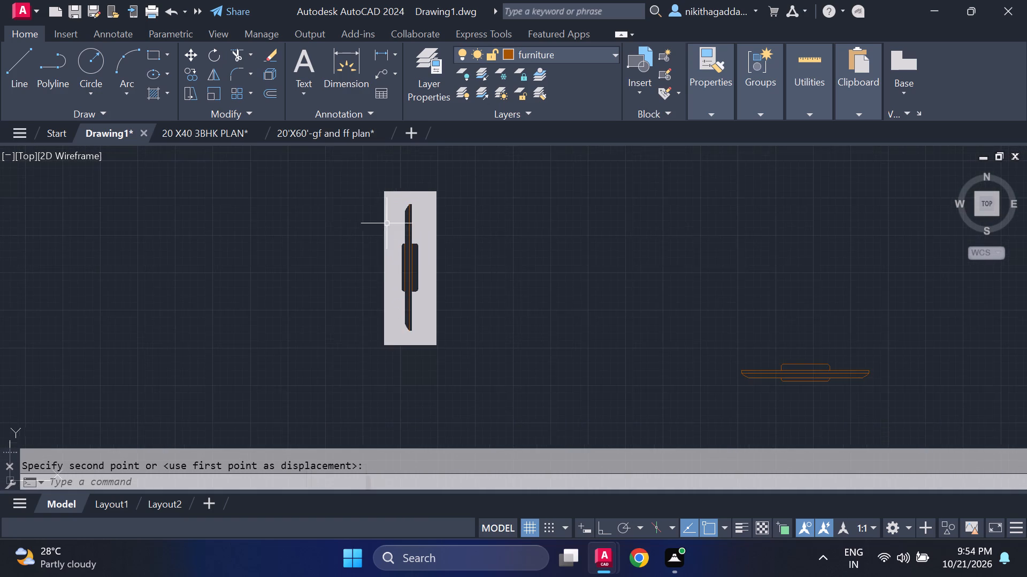
scroll(387, 223, up, 1)
scroll(489, 175, down, 4)
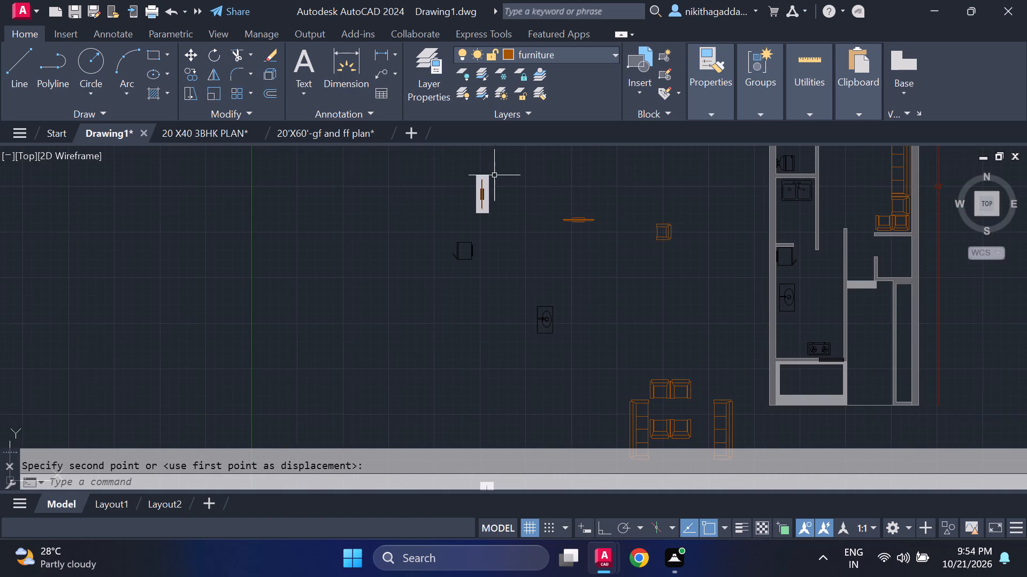
middle_drag(516, 184, 538, 220)
scroll(538, 220, up, 3)
click(504, 169)
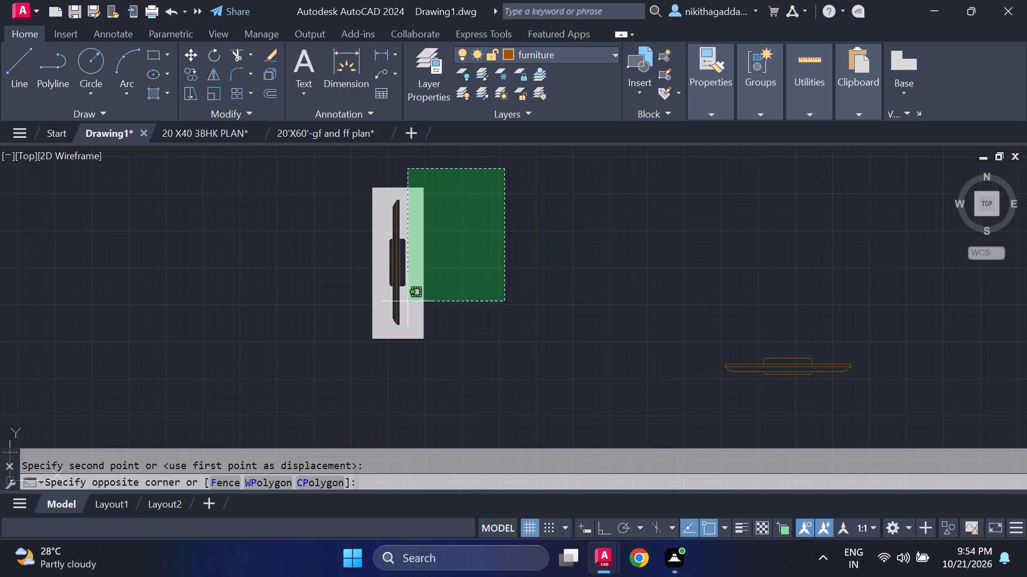
click(341, 360)
text(co)
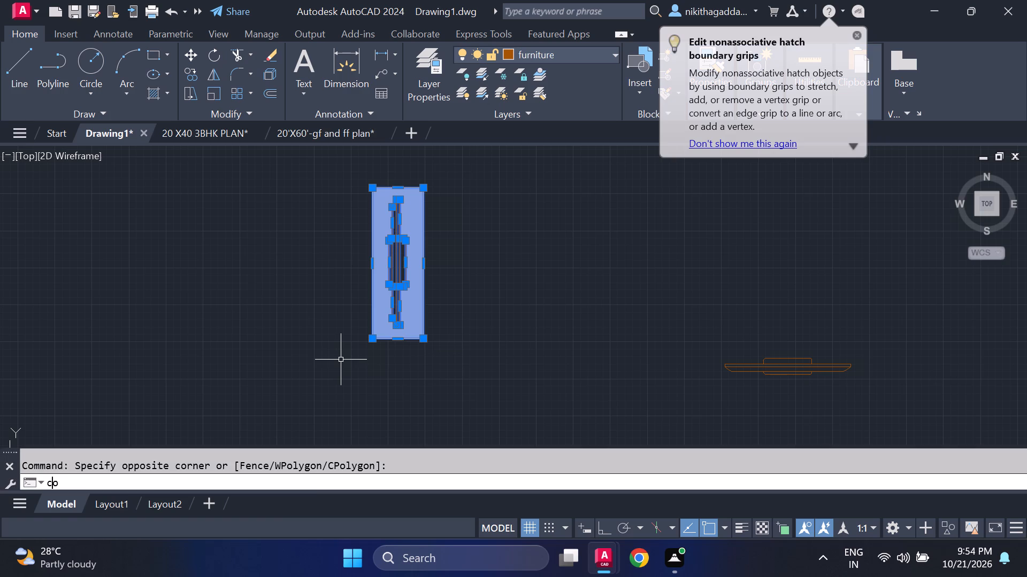
key(Return)
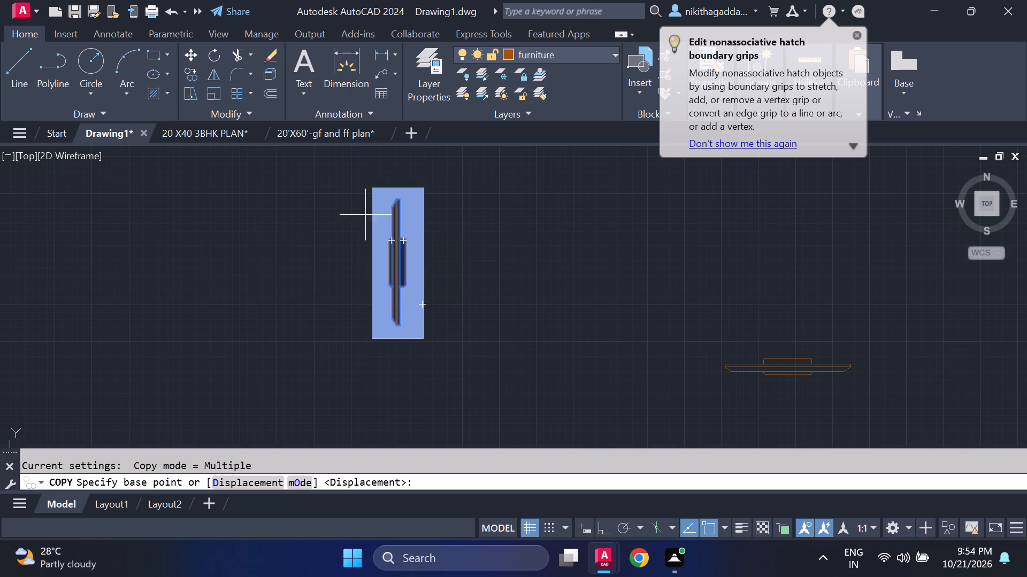
click(372, 186)
middle_drag(641, 207, 523, 192)
scroll(509, 185, down, 5)
middle_drag(613, 210, 302, 136)
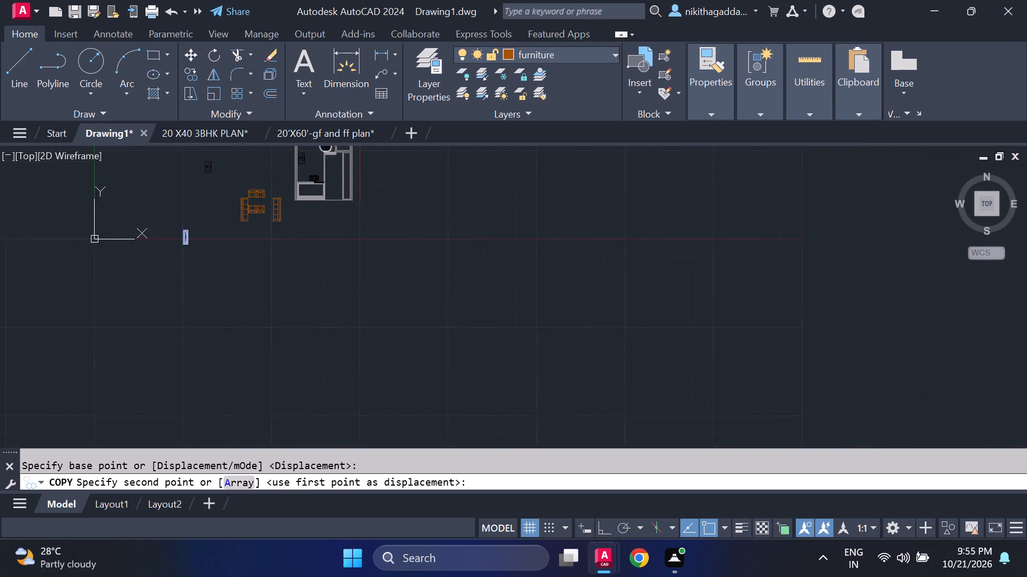
middle_drag(302, 136, 201, 114)
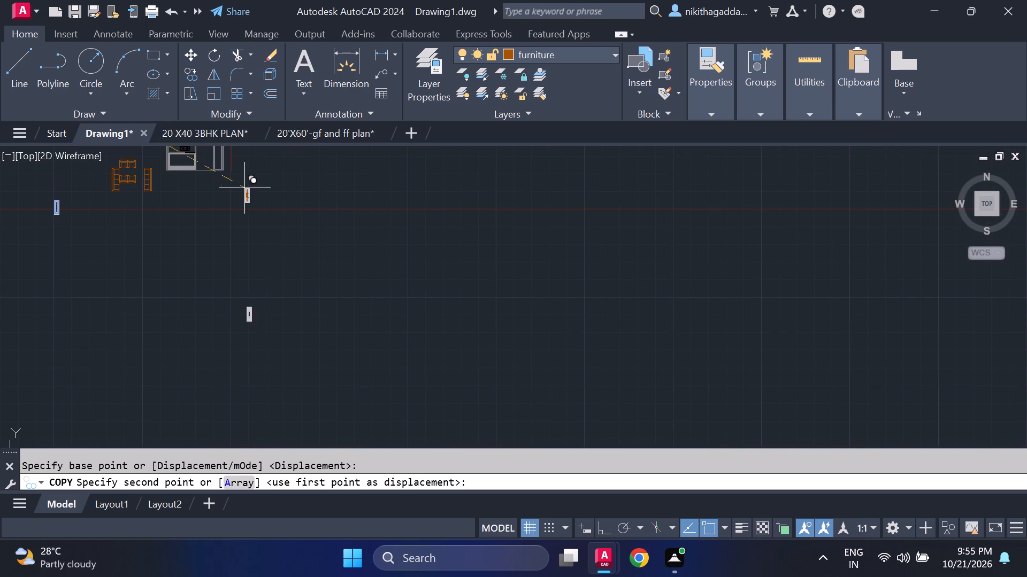
middle_drag(243, 189, 274, 306)
middle_drag(218, 207, 224, 232)
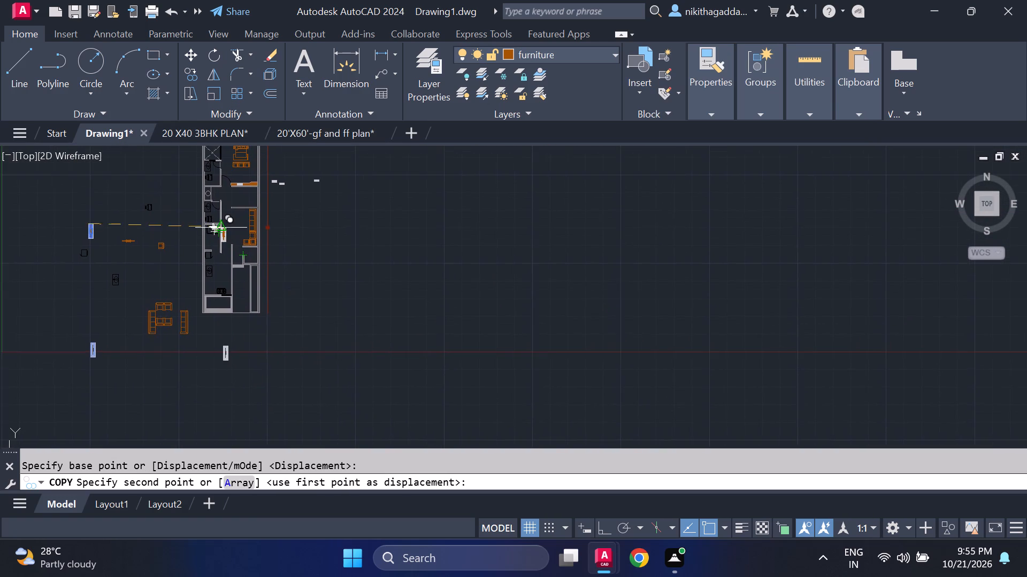
scroll(226, 230, up, 3)
middle_drag(224, 205, 290, 278)
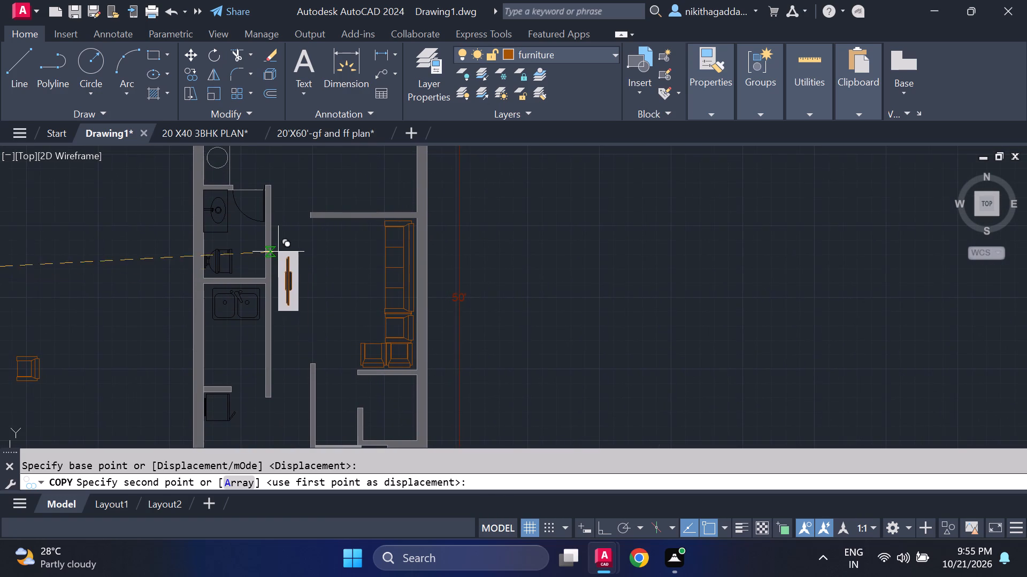
scroll(278, 250, up, 2)
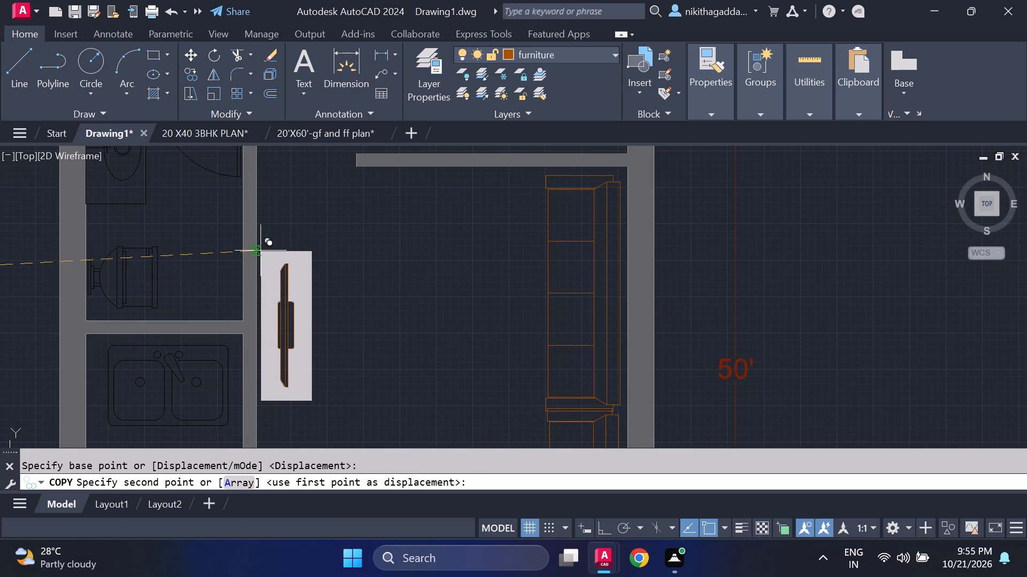
click(260, 251)
scroll(286, 232, down, 3)
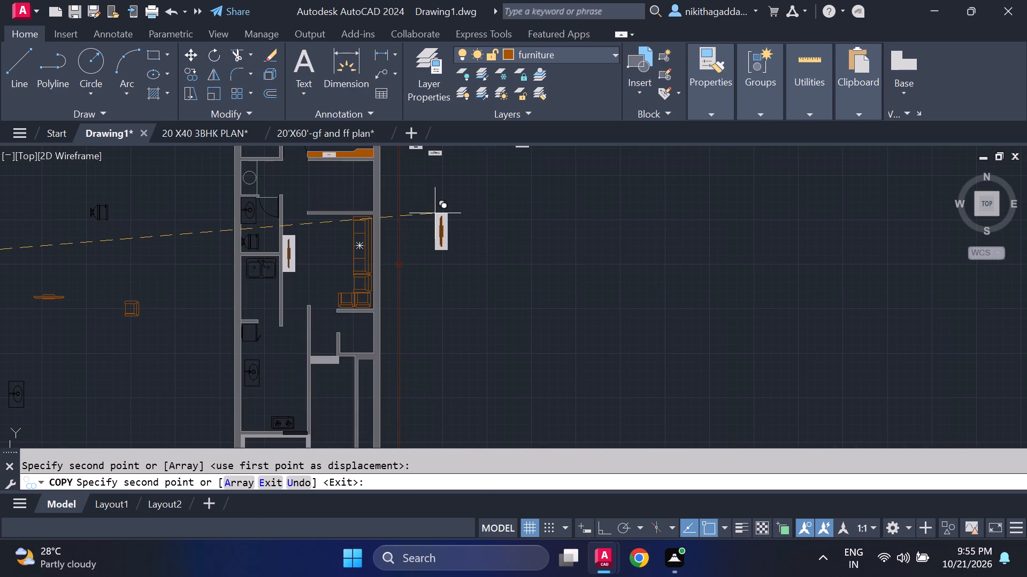
Examine the furnished rooms of the floor plan and the loose furniture and fixture symbols around it.
key(Escape)
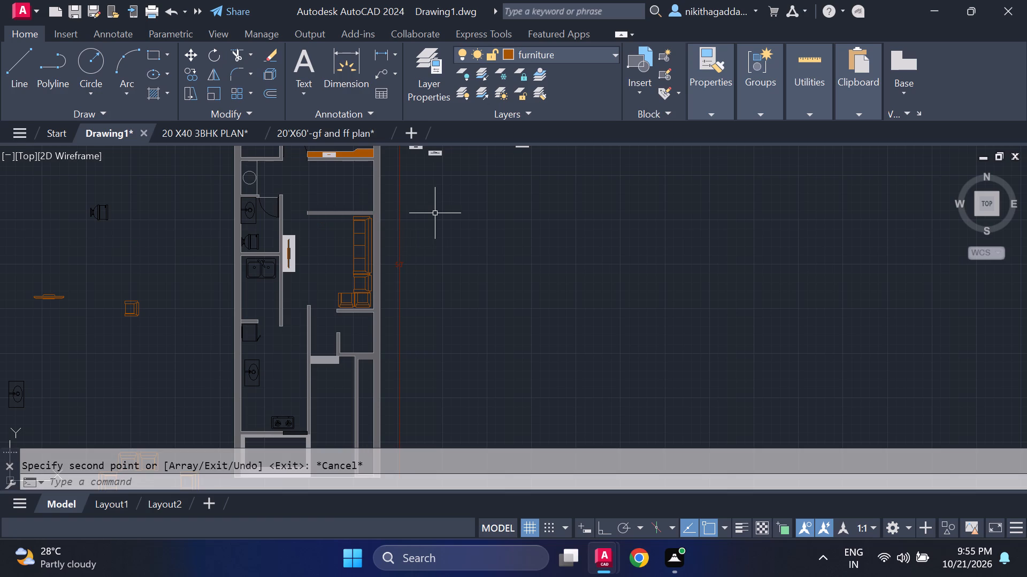
scroll(405, 218, up, 2)
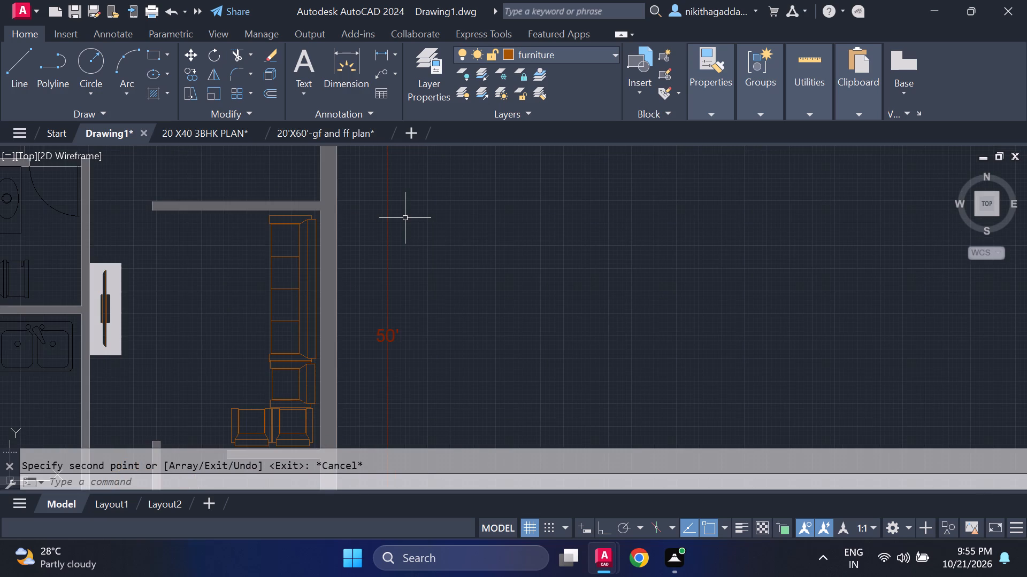
middle_drag(407, 219, 655, 233)
scroll(657, 225, down, 2)
scroll(549, 278, up, 4)
scroll(549, 278, down, 5)
scroll(581, 208, up, 1)
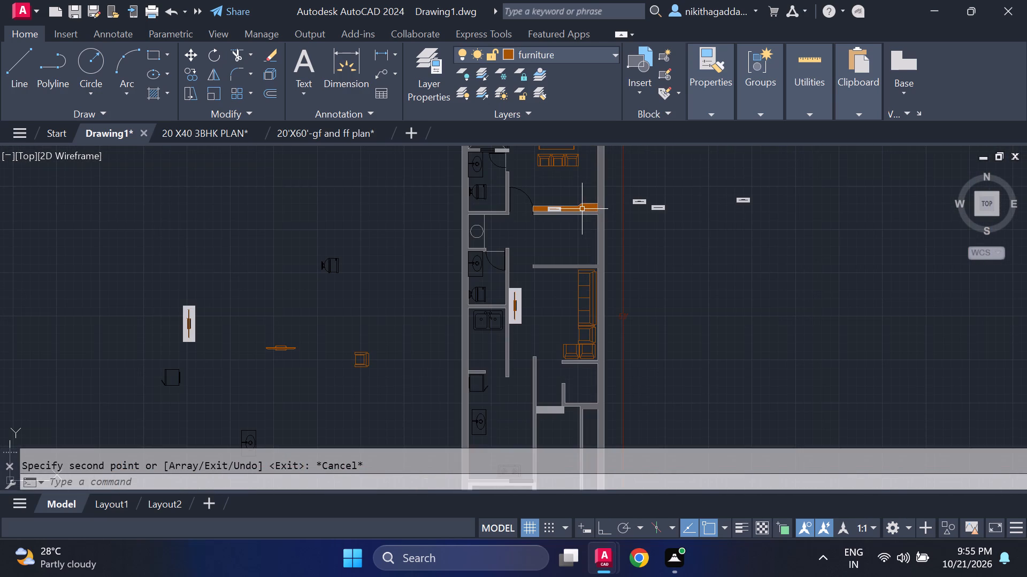
scroll(561, 231, up, 2)
scroll(557, 237, down, 4)
scroll(539, 256, up, 3)
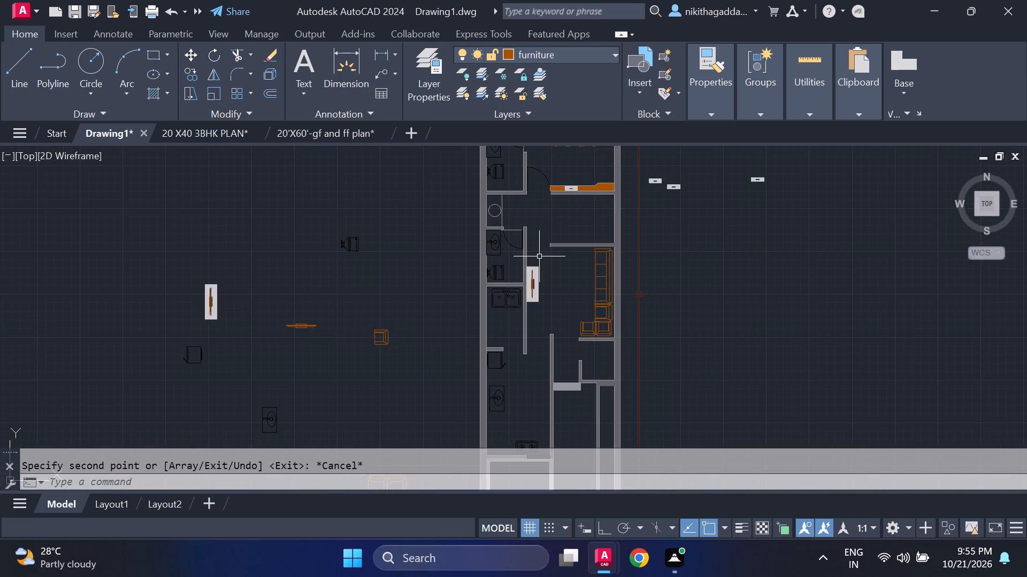
middle_drag(539, 256, 575, 351)
scroll(573, 351, down, 3)
scroll(548, 379, up, 4)
scroll(542, 385, down, 4)
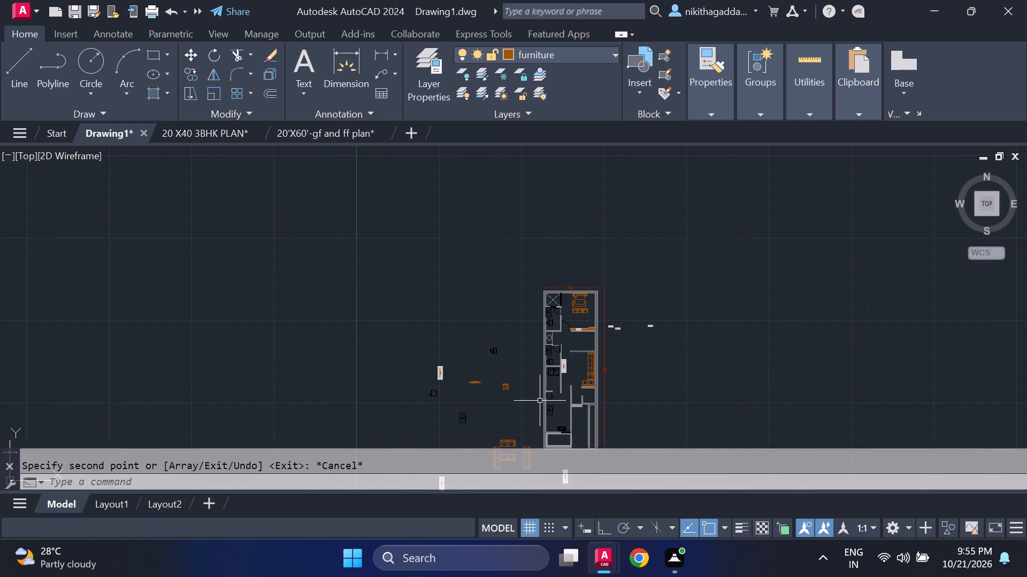
middle_drag(540, 403, 516, 304)
scroll(516, 303, up, 2)
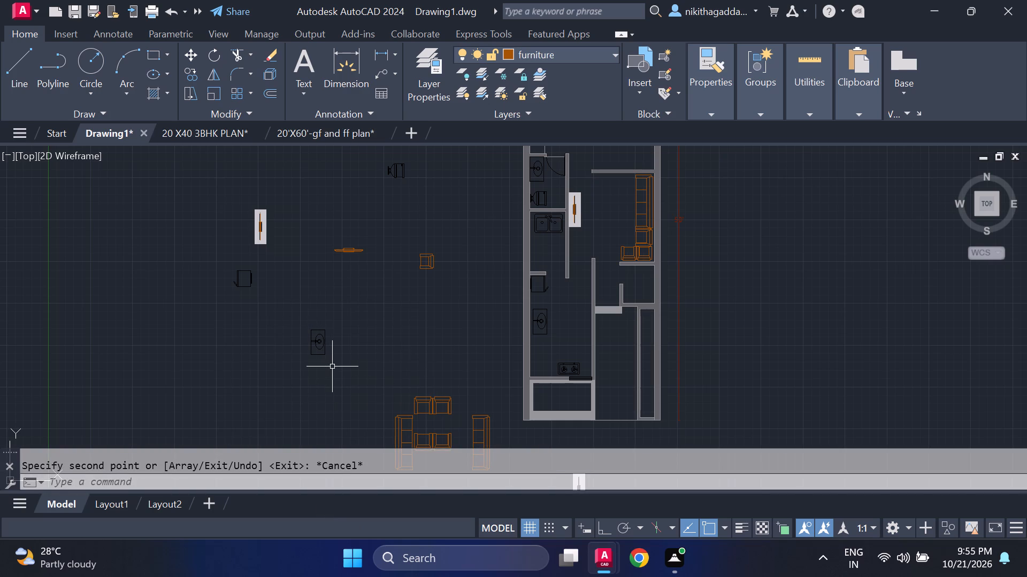
ctrl+scroll(327, 370, up, 2)
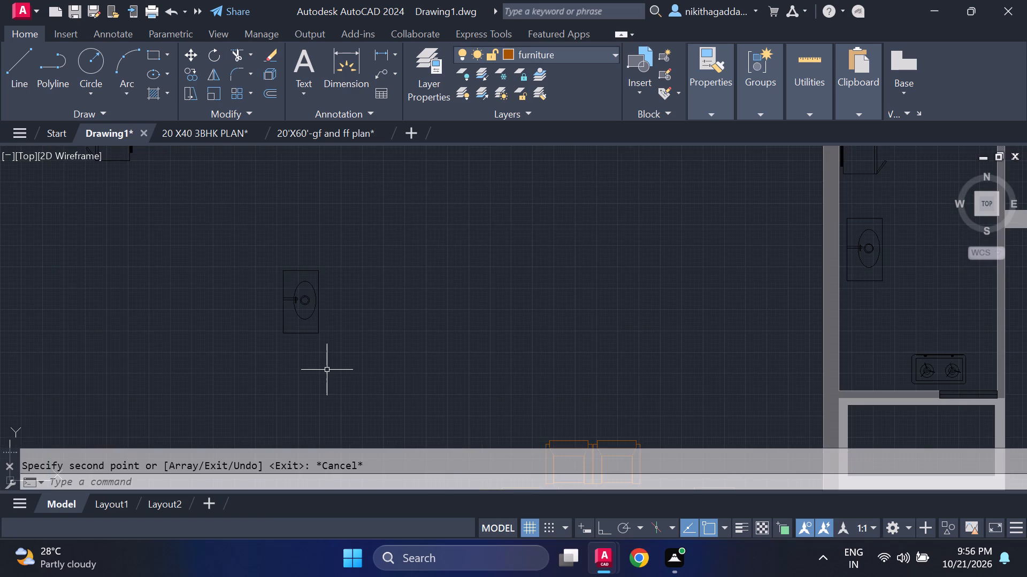
ctrl+scroll(327, 370, down, 4)
ctrl+scroll(327, 372, up, 1)
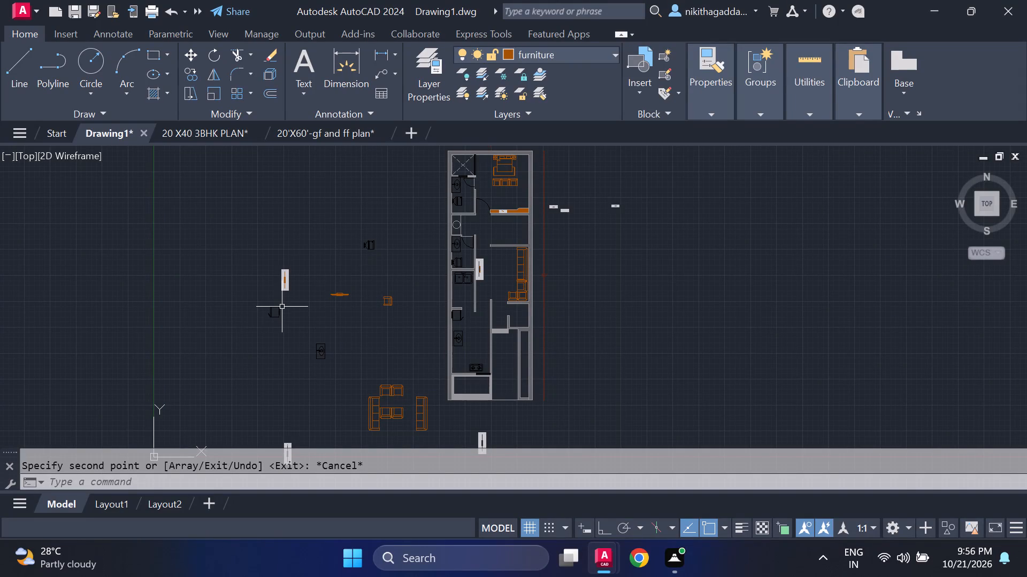
ctrl+scroll(282, 307, up, 2)
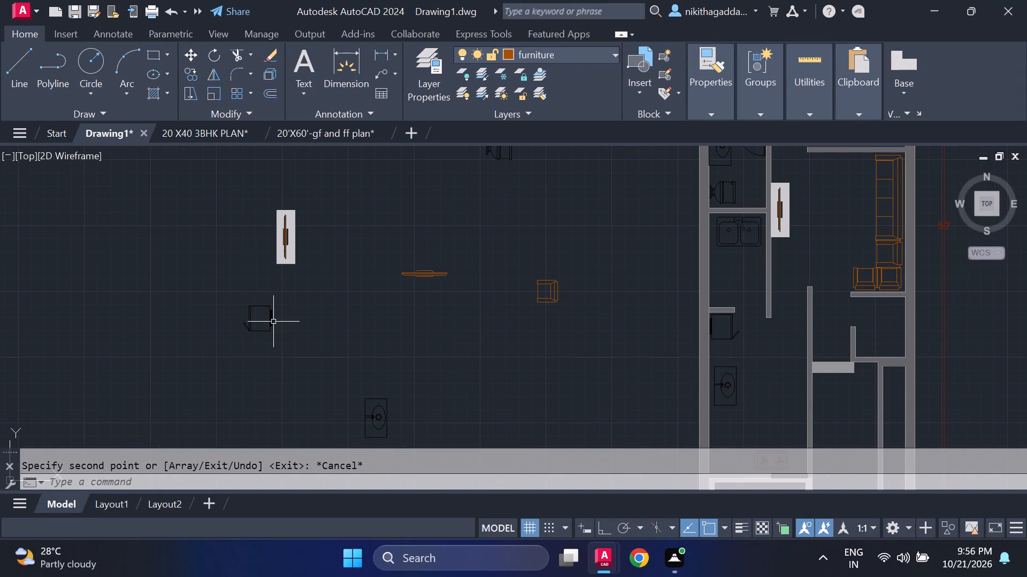
ctrl+scroll(344, 313, up, 5)
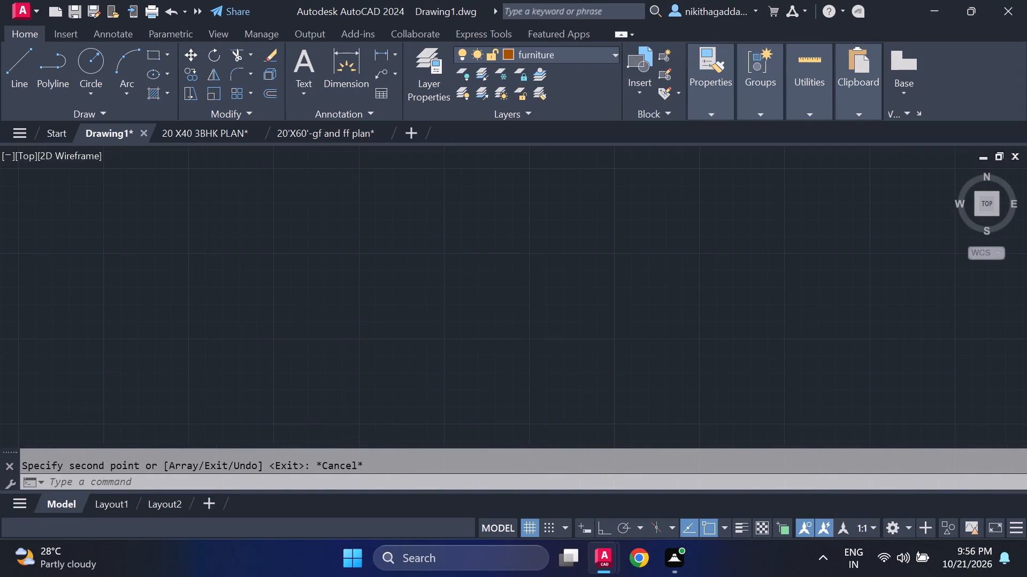
ctrl+scroll(344, 313, down, 11)
ctrl+scroll(344, 313, up, 7)
ctrl+scroll(344, 313, down, 2)
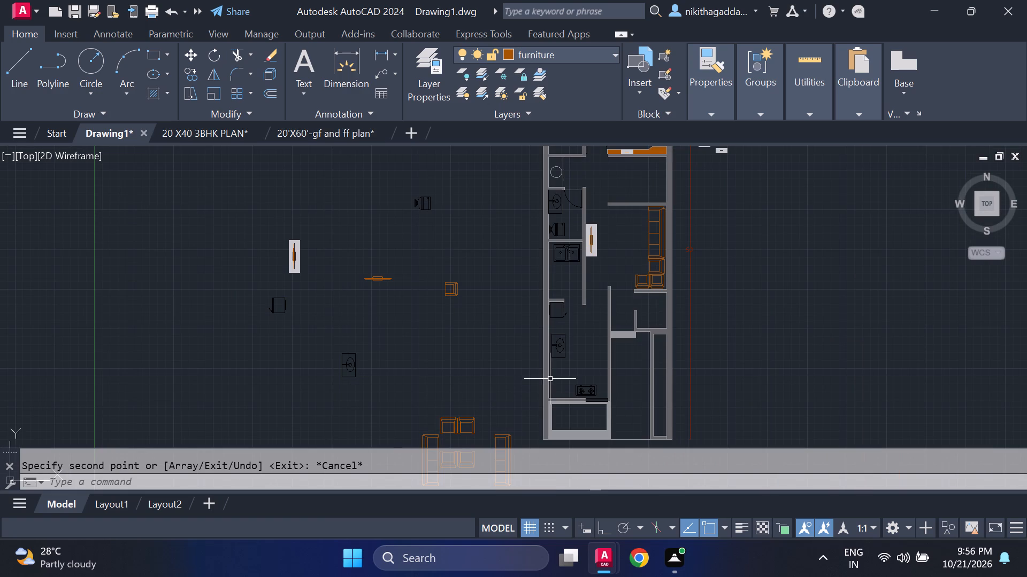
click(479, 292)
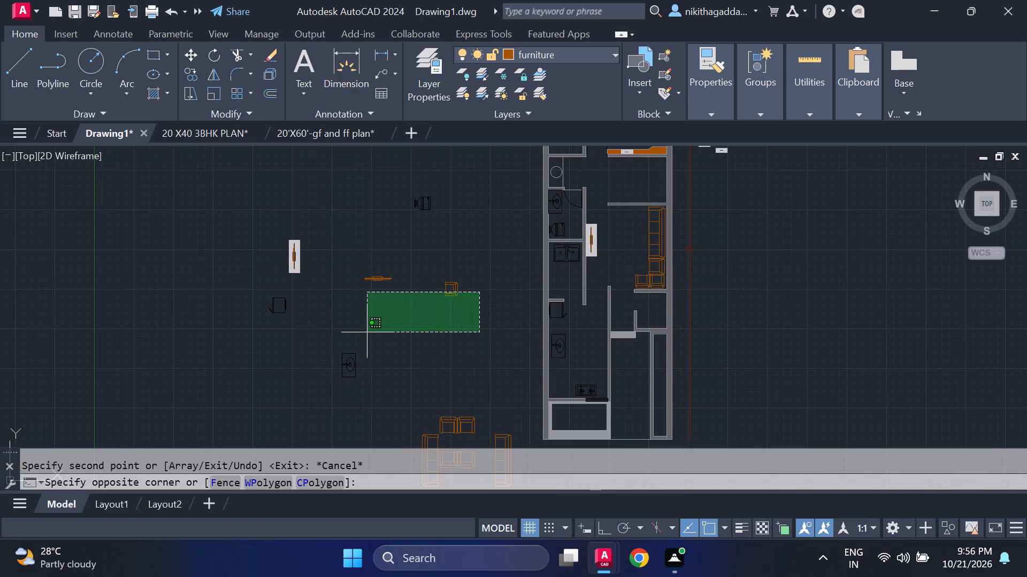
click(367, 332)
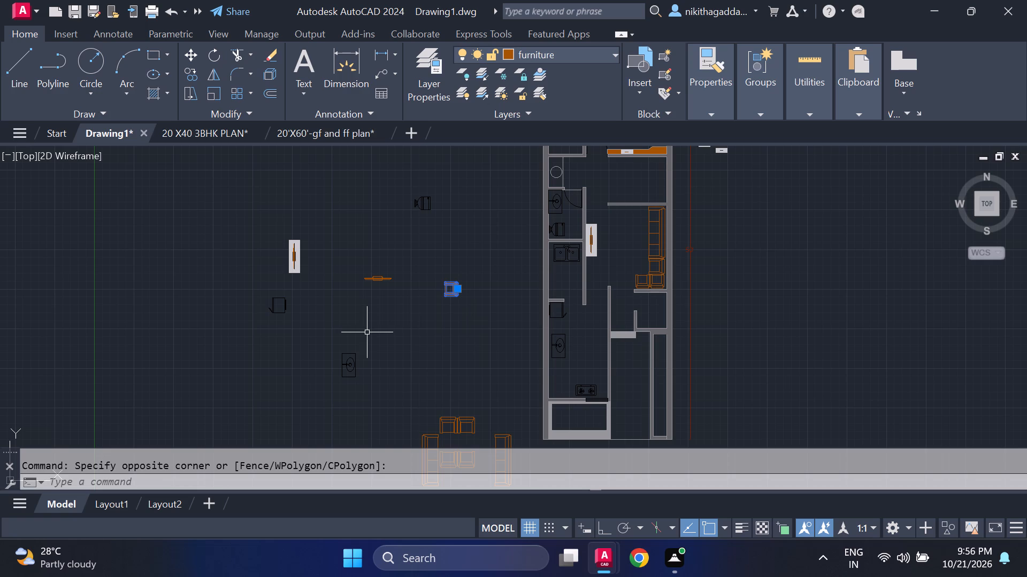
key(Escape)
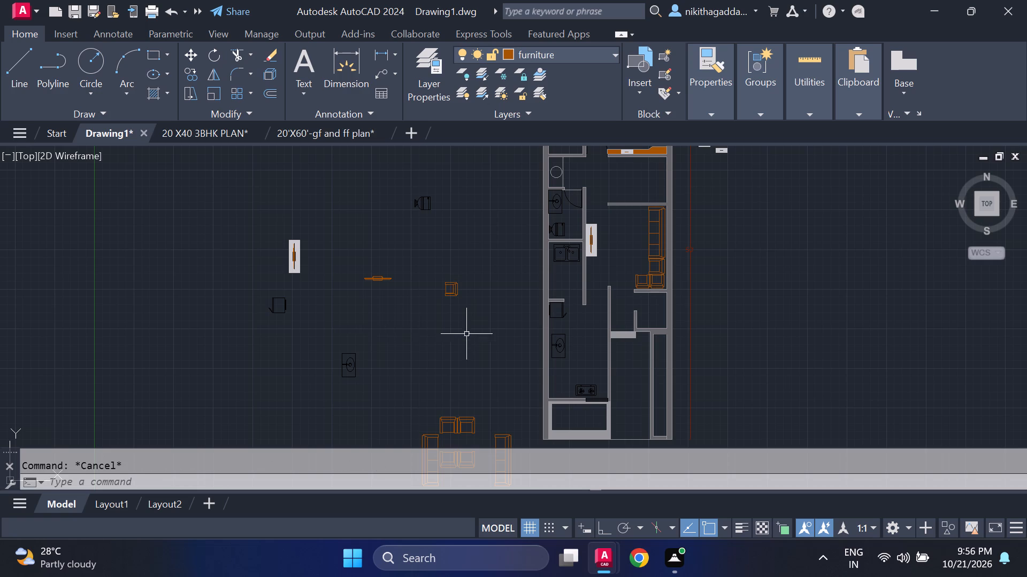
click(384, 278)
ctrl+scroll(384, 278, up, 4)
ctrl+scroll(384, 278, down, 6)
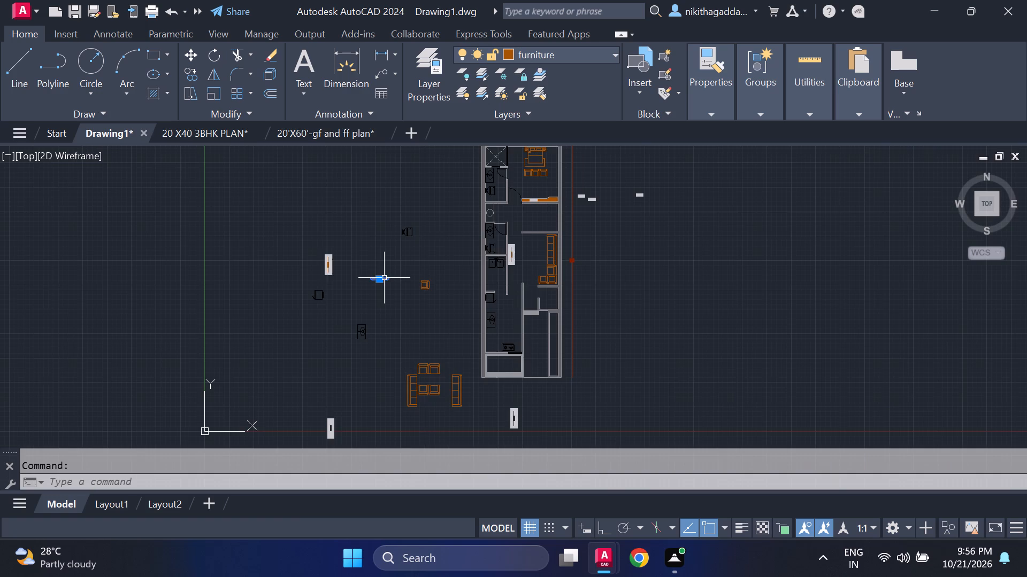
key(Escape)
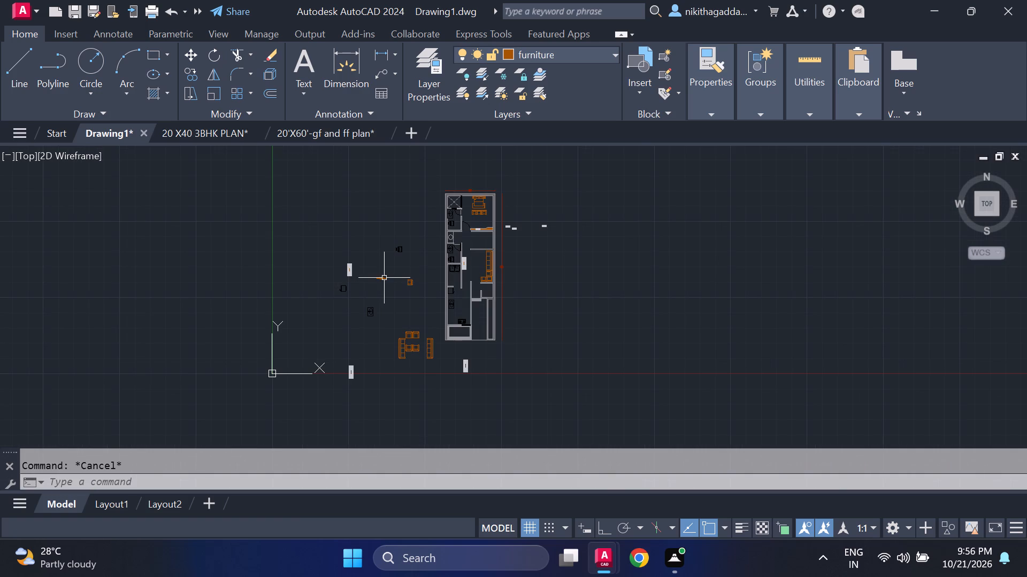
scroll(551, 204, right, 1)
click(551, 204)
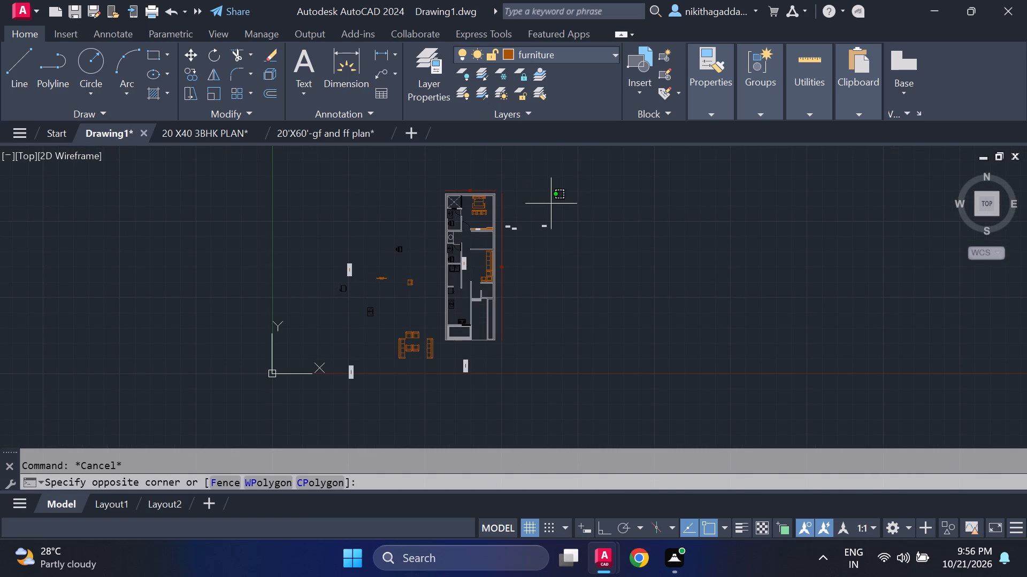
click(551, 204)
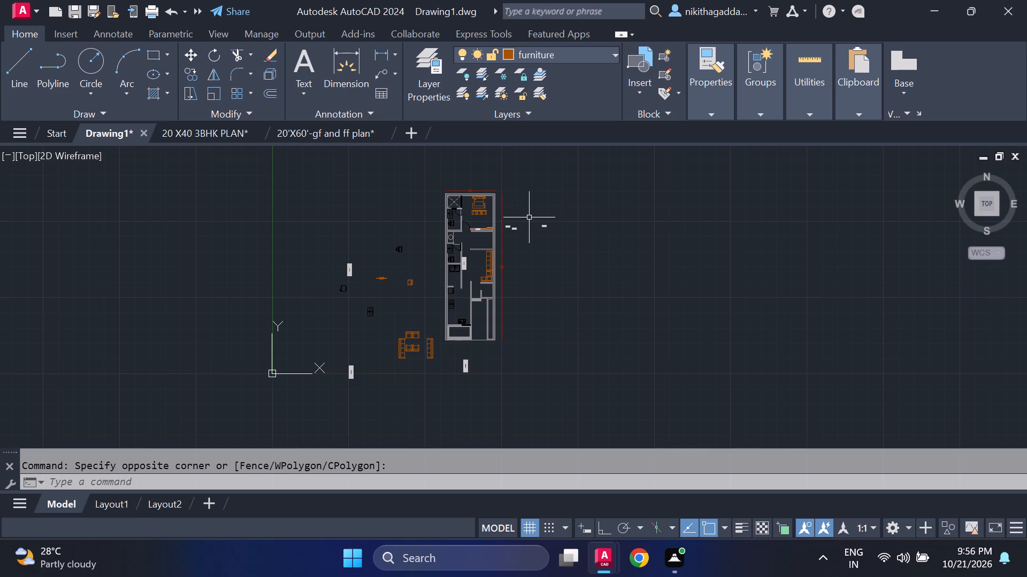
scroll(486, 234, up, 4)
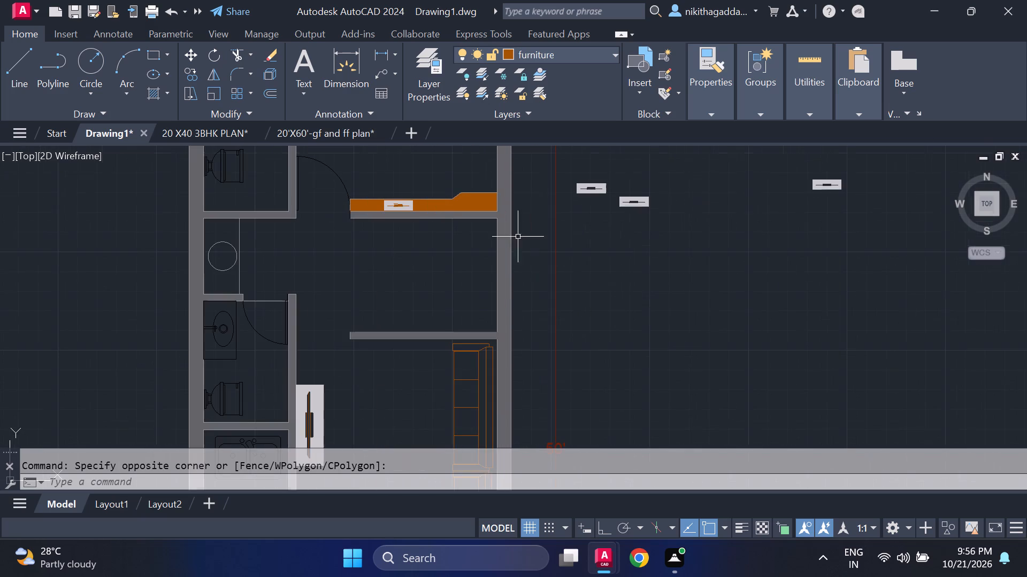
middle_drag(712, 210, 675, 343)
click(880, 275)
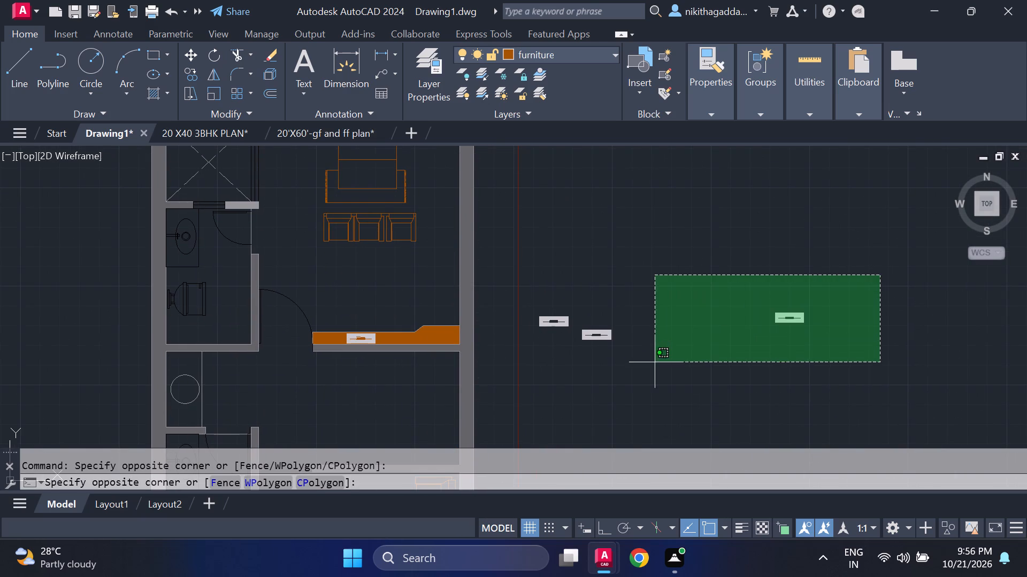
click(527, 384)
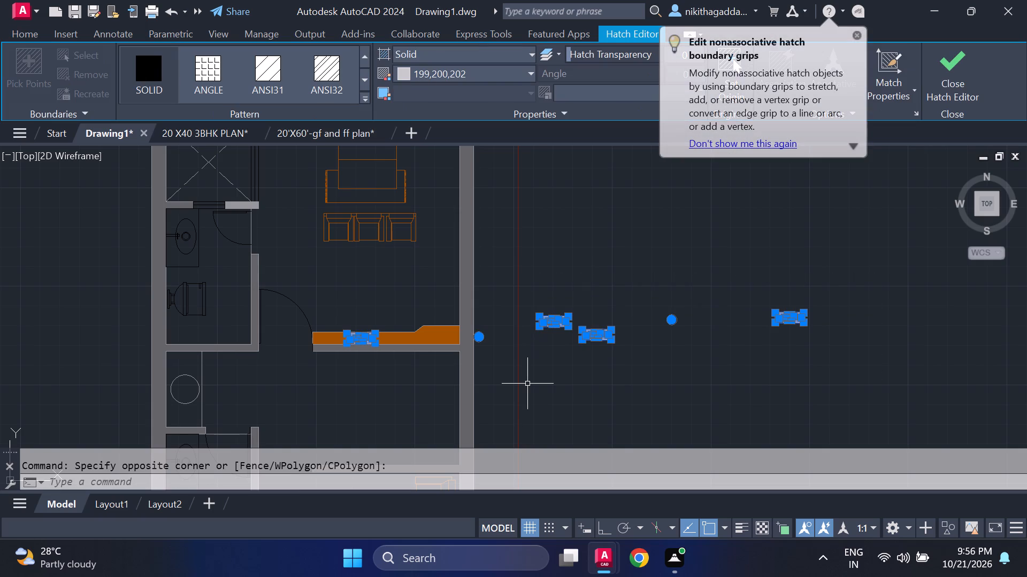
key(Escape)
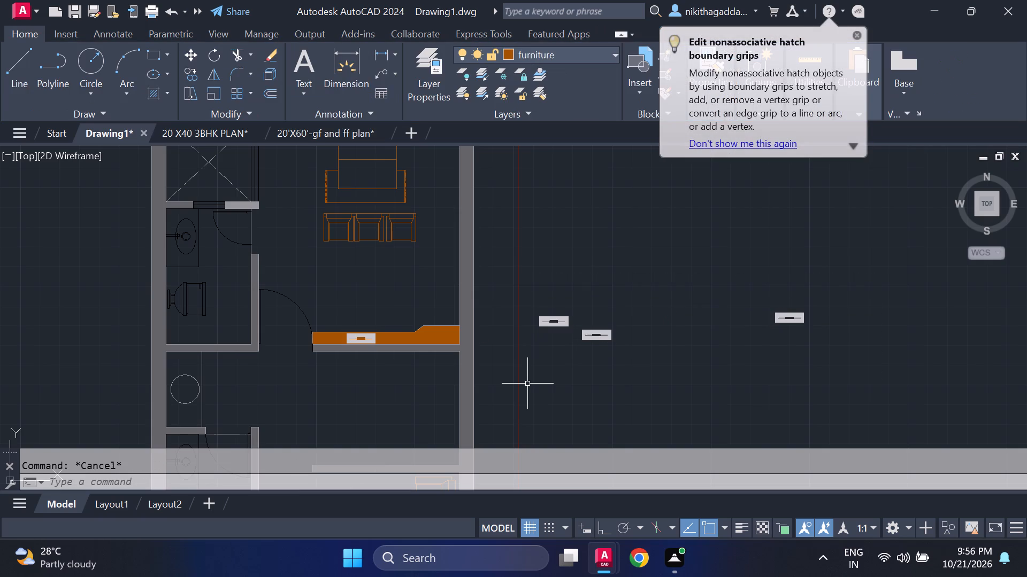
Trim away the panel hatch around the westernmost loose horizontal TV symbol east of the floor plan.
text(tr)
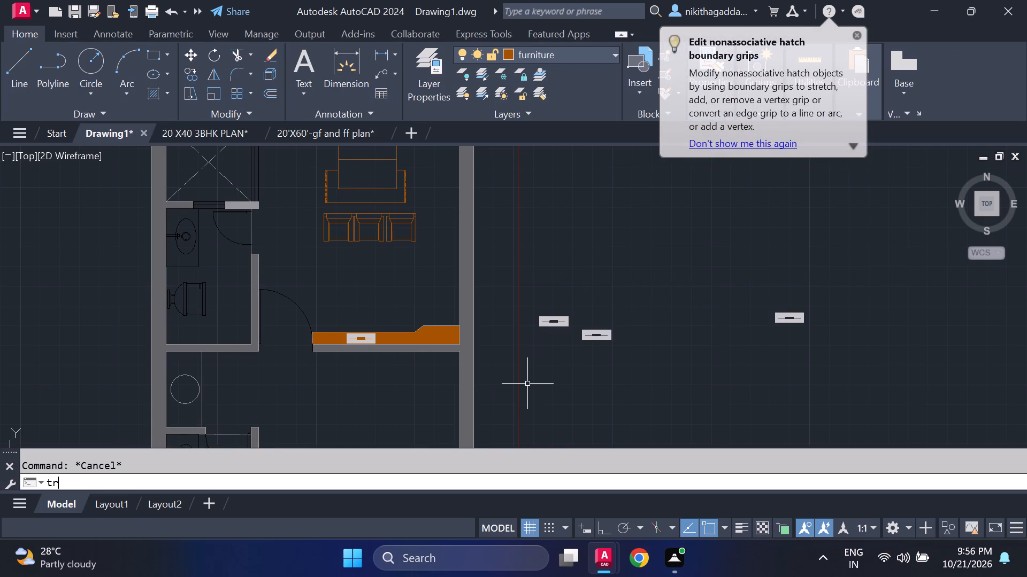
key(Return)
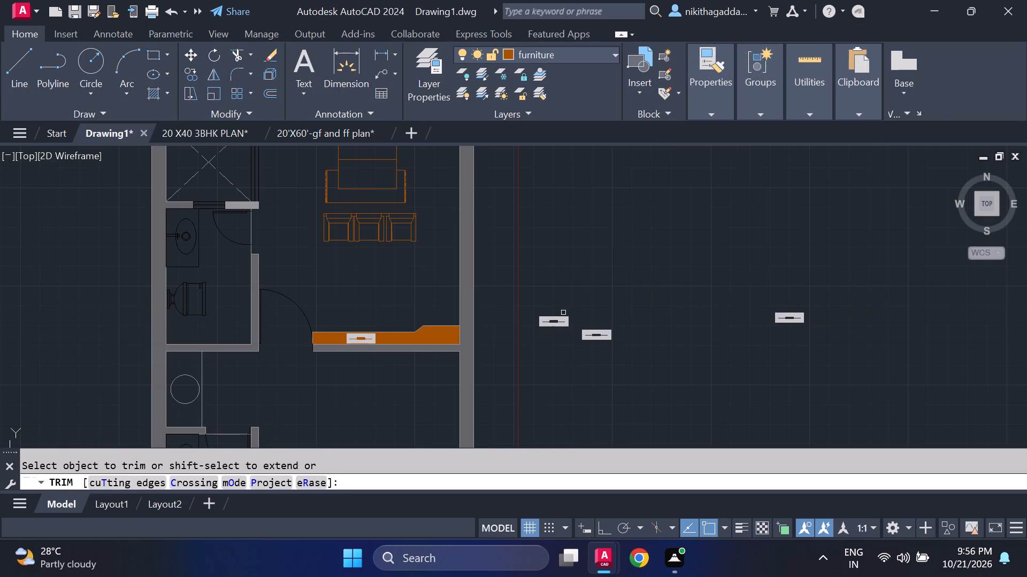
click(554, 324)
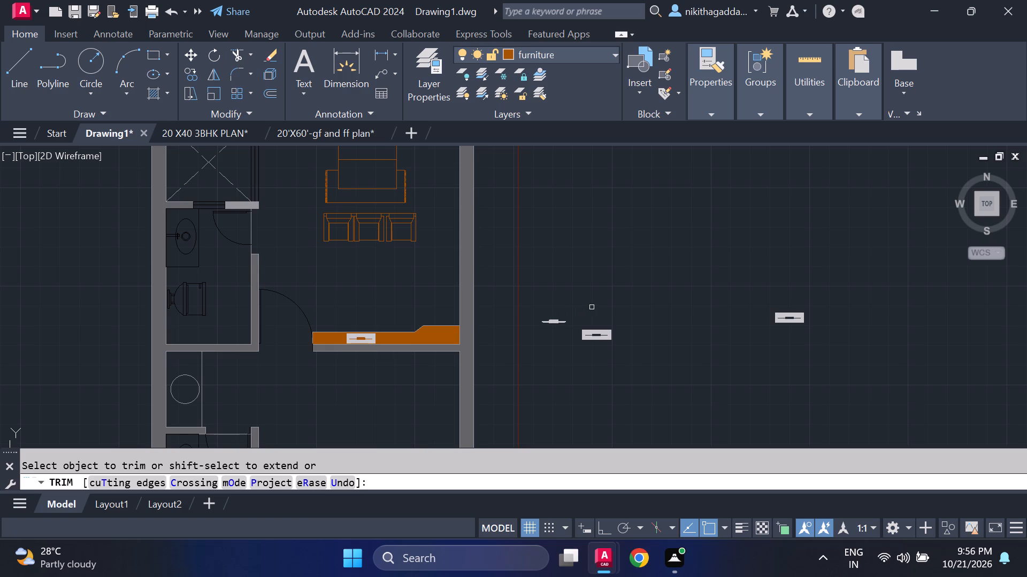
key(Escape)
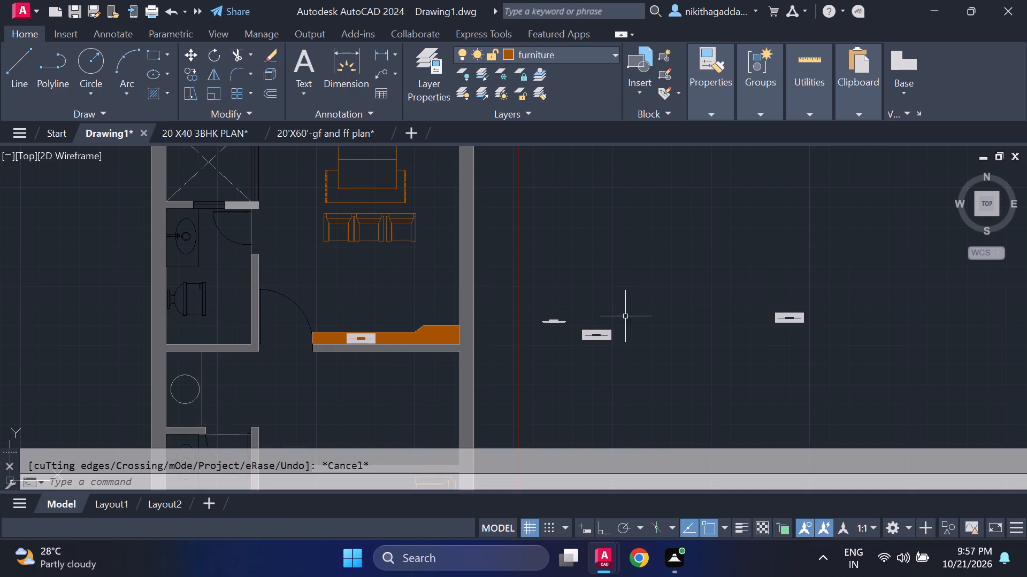
Erase the grey hatch shared by the southern loose TV panel east of the plan and the panel on the bedroom's TV unit.
scroll(603, 319, up, 2)
scroll(598, 323, down, 2)
scroll(598, 323, up, 2)
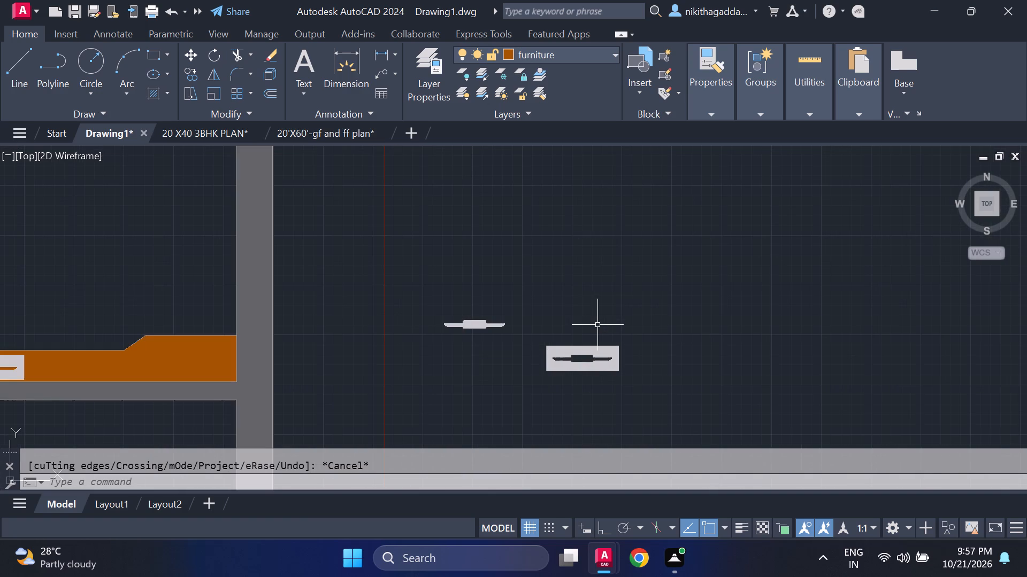
click(587, 351)
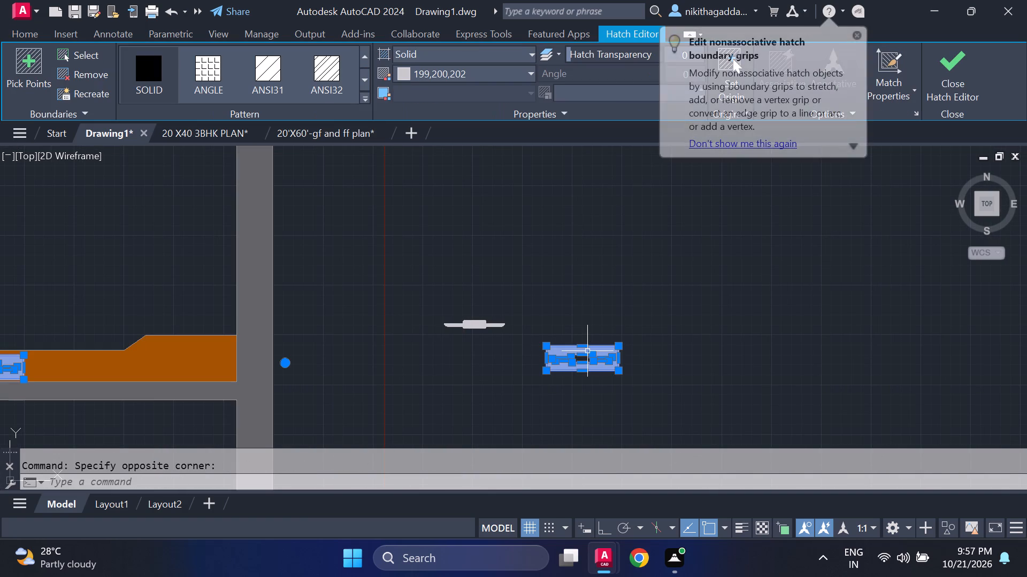
scroll(587, 351, down, 4)
scroll(587, 351, up, 3)
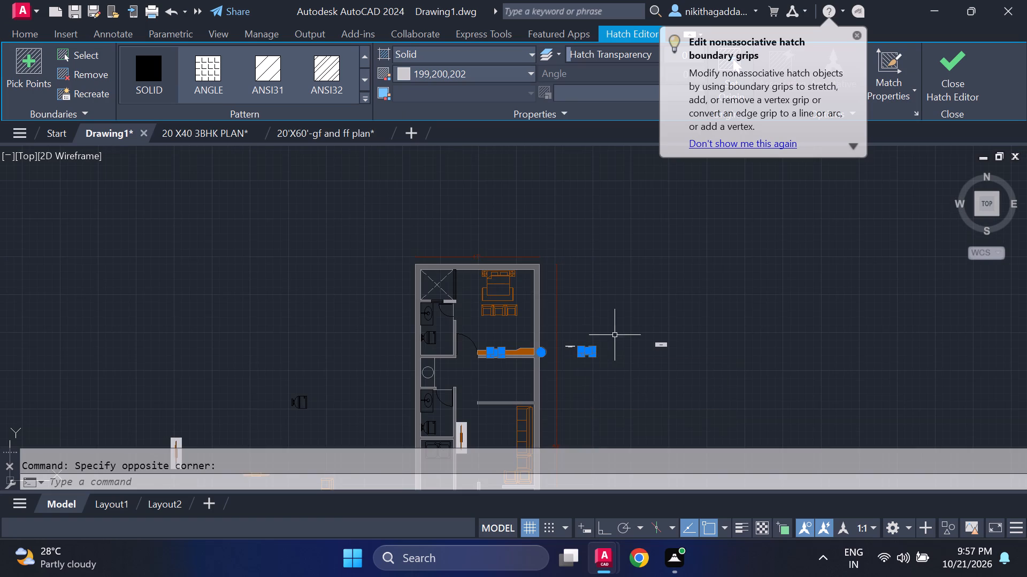
scroll(702, 282, up, 2)
key(Delete)
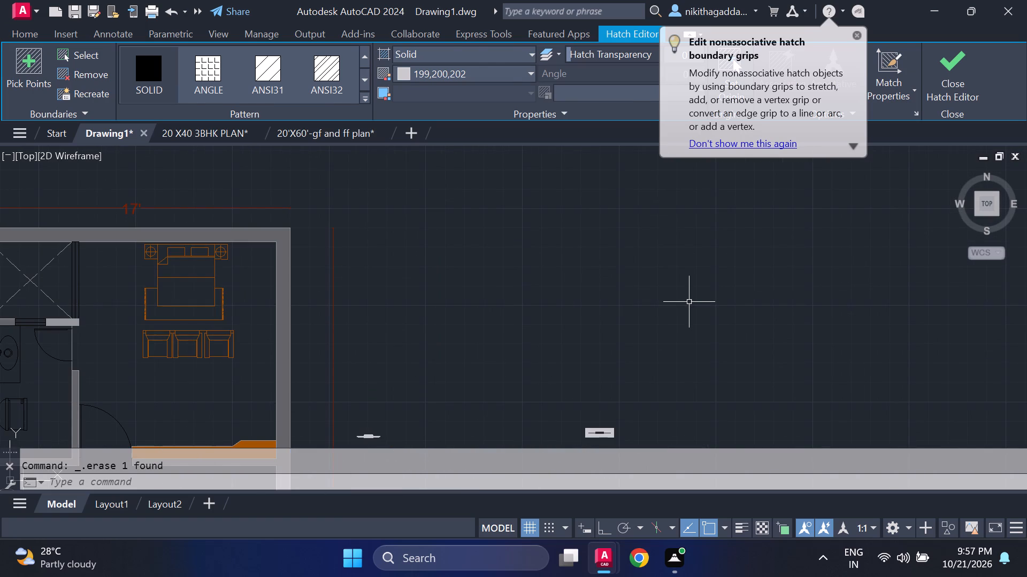
Erase the remaining grey hatch forming the two loose horizontal TV shapes east of the floor plan.
middle_drag(689, 319, 747, 59)
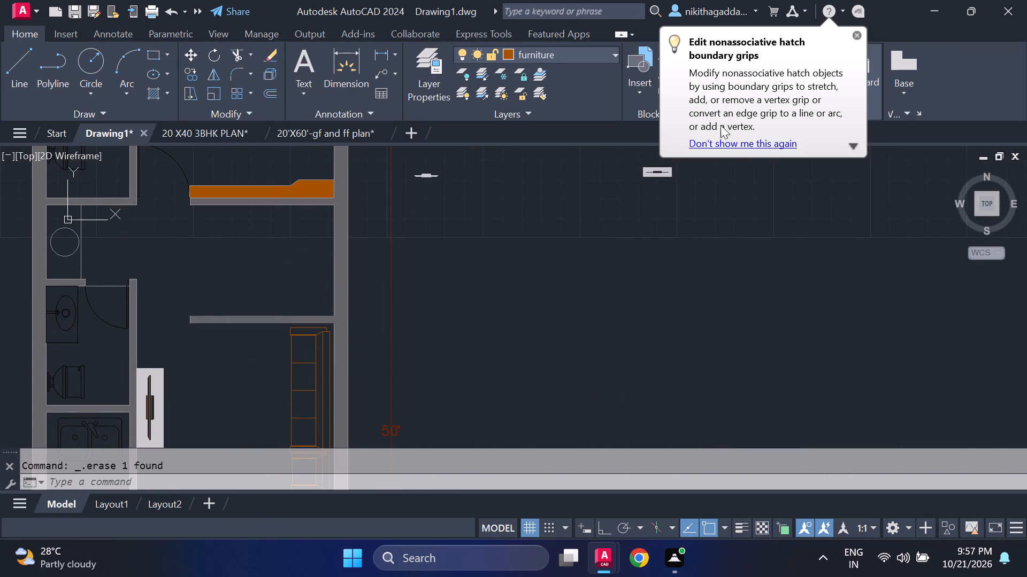
middle_drag(646, 260, 647, 369)
scroll(643, 274, up, 1)
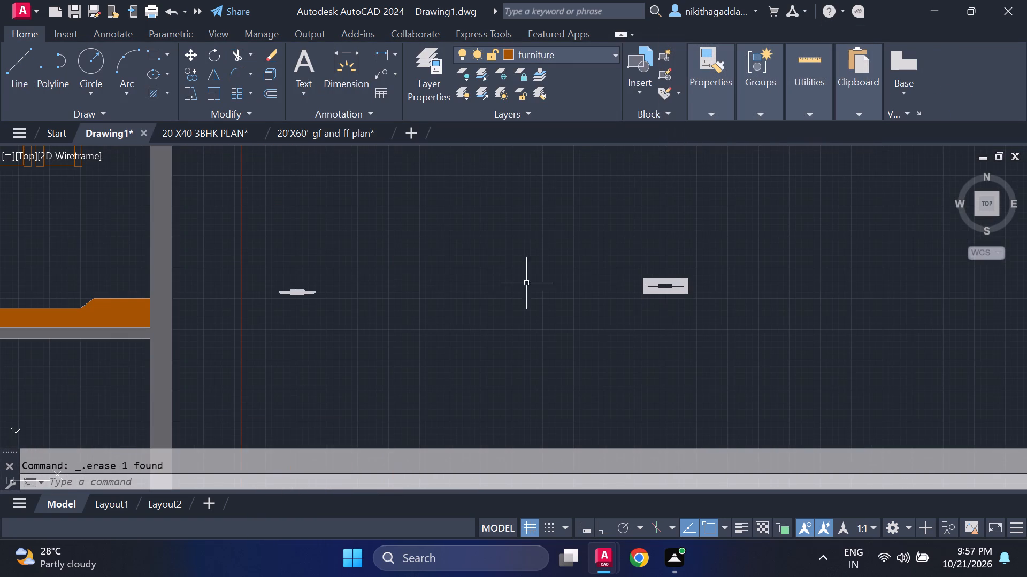
drag(450, 276, 444, 276)
click(263, 322)
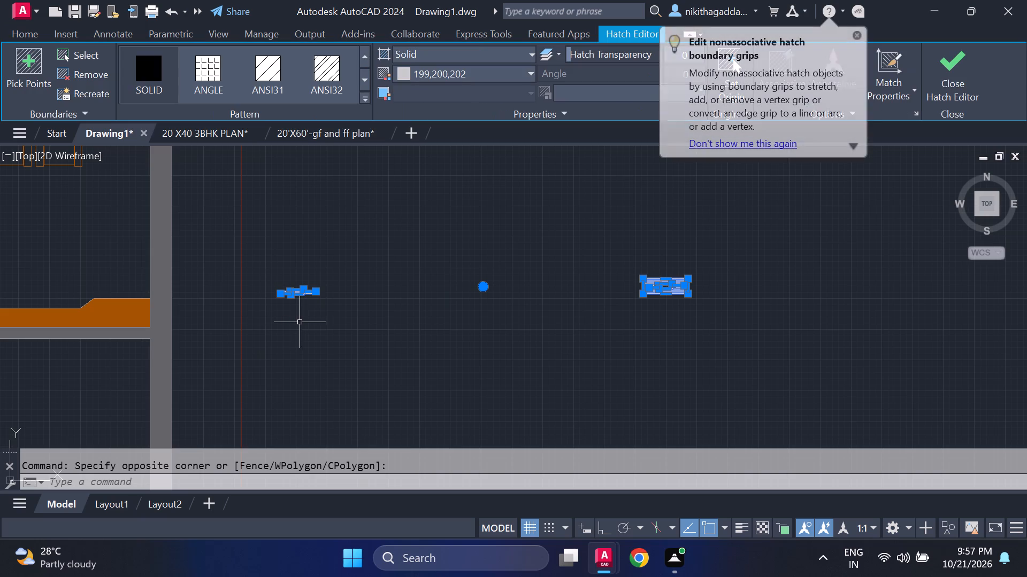
key(Delete)
scroll(450, 321, down, 4)
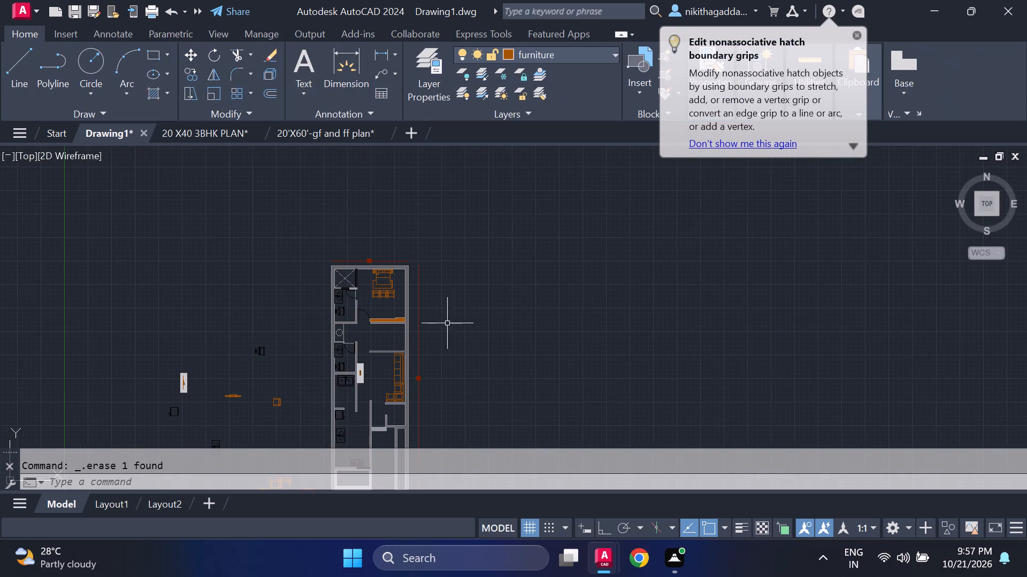
middle_drag(389, 354, 461, 280)
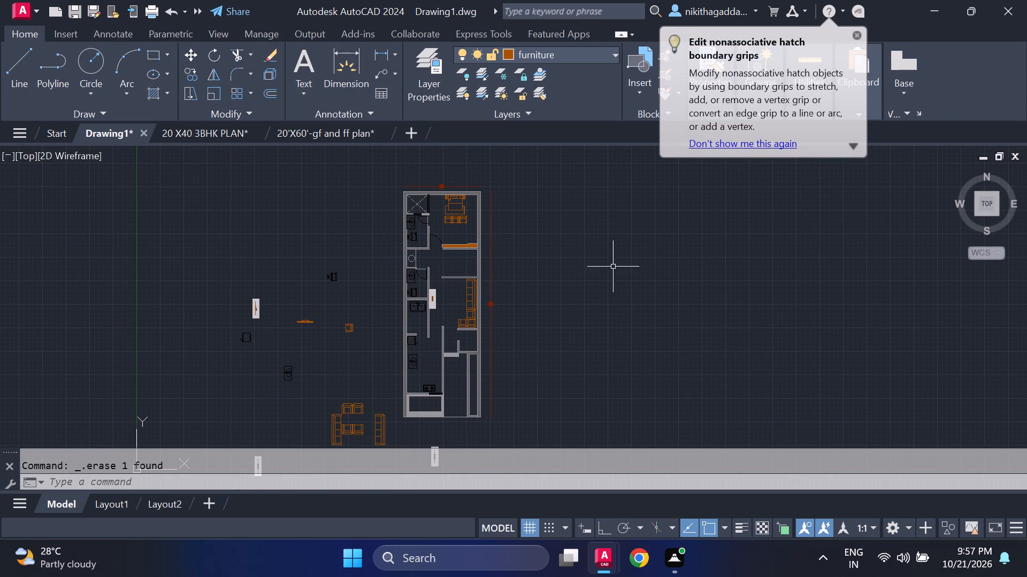
Copy the vertical TV unit with its panel from the wall beside the kitchen to the open area west of the floor plan.
scroll(399, 299, up, 2)
scroll(471, 307, up, 2)
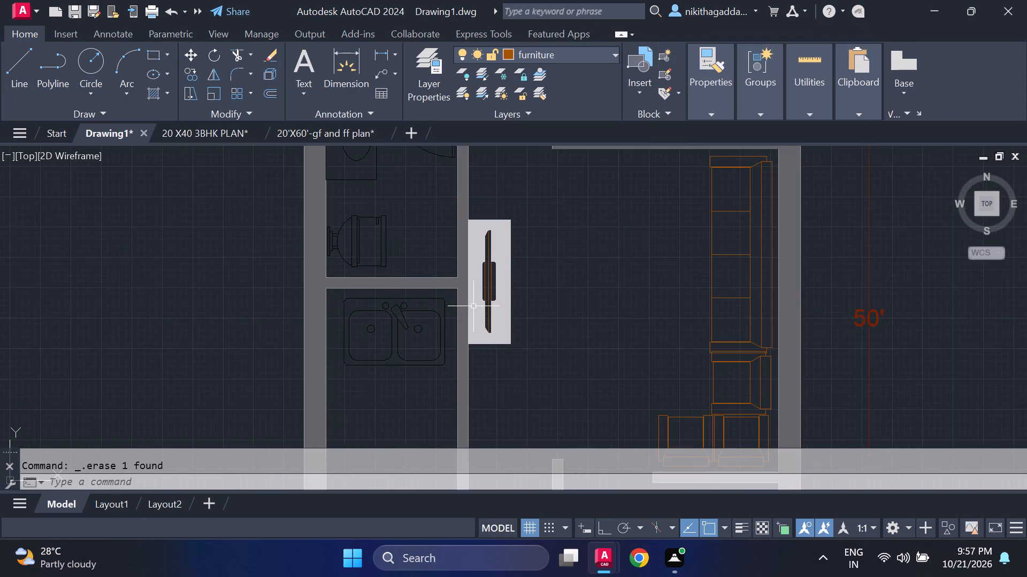
middle_drag(474, 306, 450, 376)
click(480, 318)
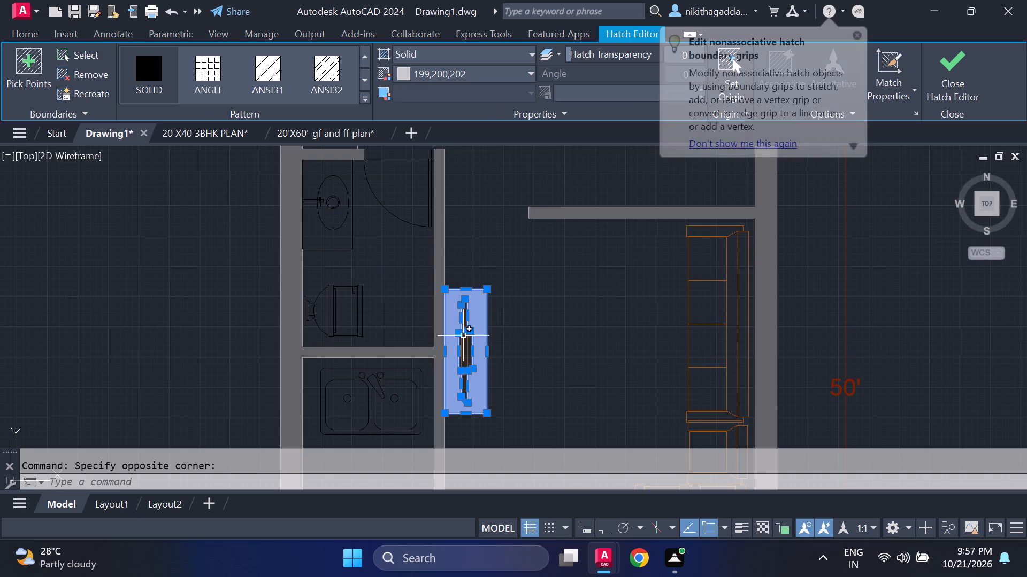
scroll(463, 336, up, 3)
click(470, 348)
scroll(479, 338, down, 3)
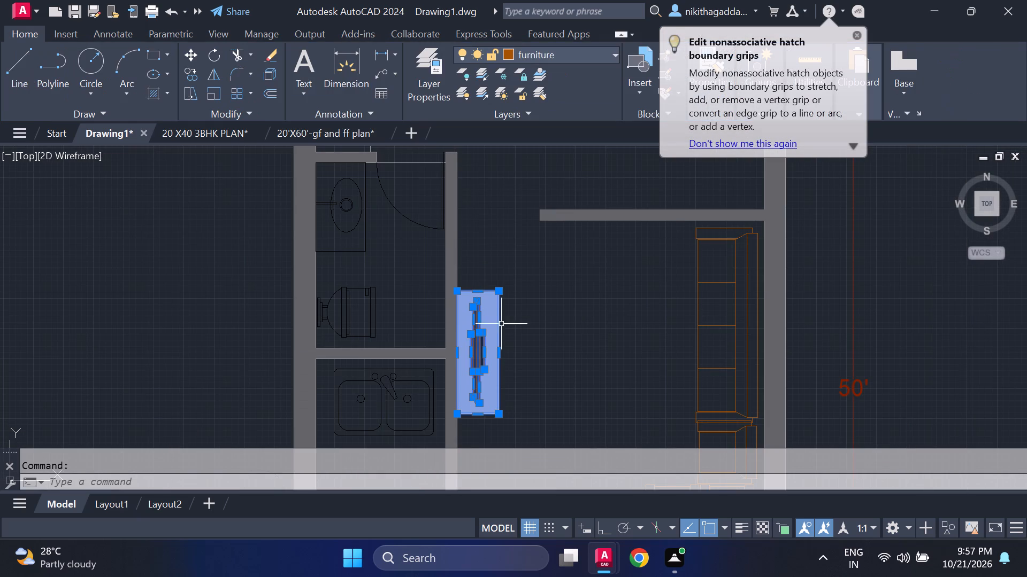
text(co)
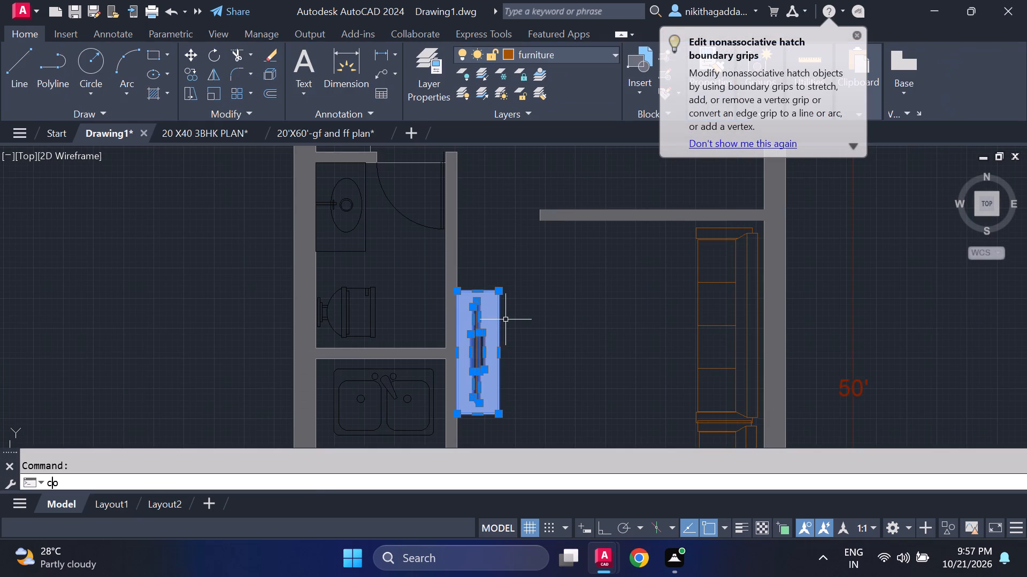
key(Return)
drag(503, 287, 499, 292)
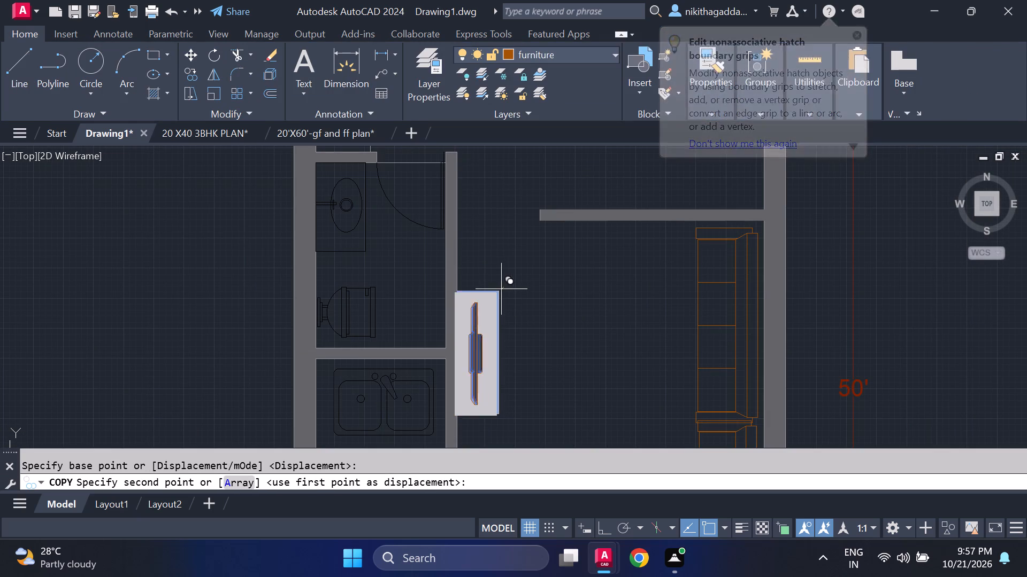
drag(499, 292, 499, 292)
middle_drag(248, 209, 374, 276)
click(339, 243)
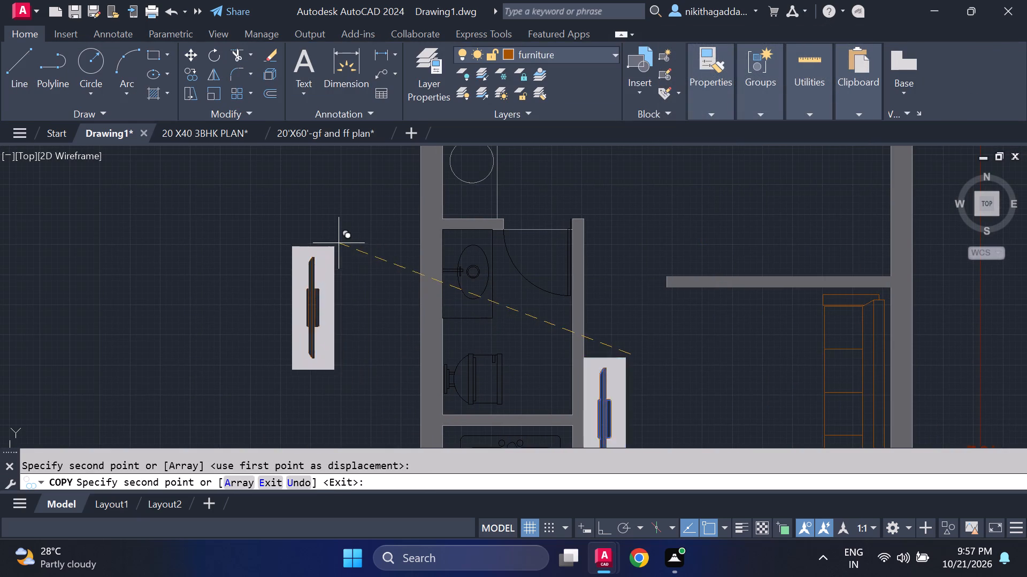
key(Escape)
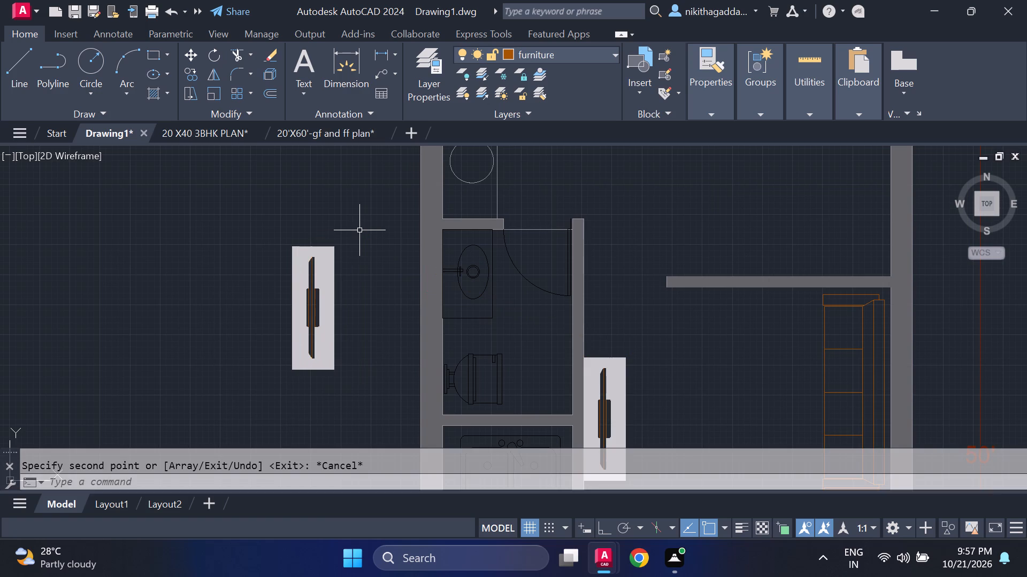
Rotate the copied TV unit and its panel 90° about the panel's southeast corner so it lies horizontally.
click(358, 232)
click(245, 406)
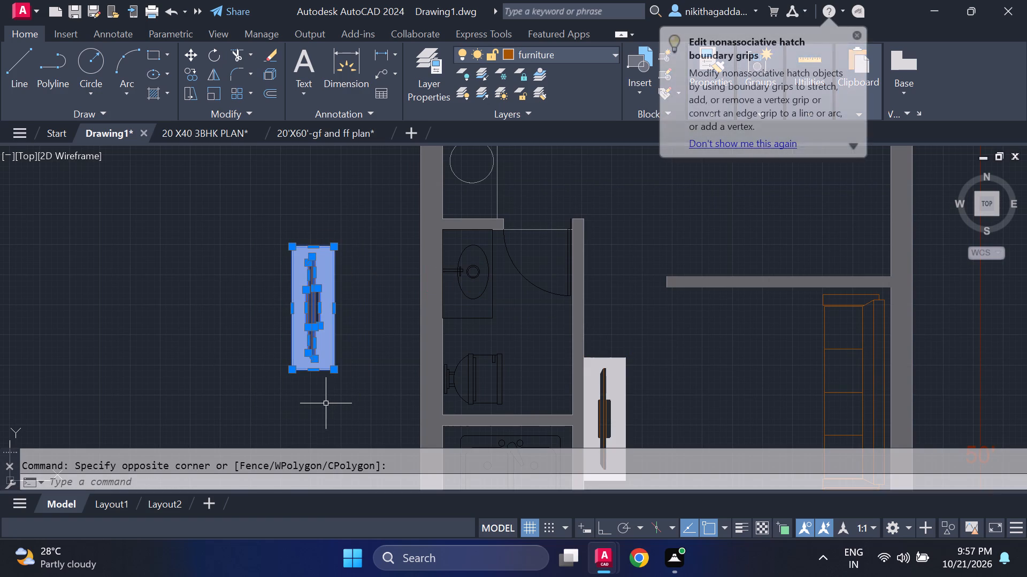
key(r)
key(o)
key(Return)
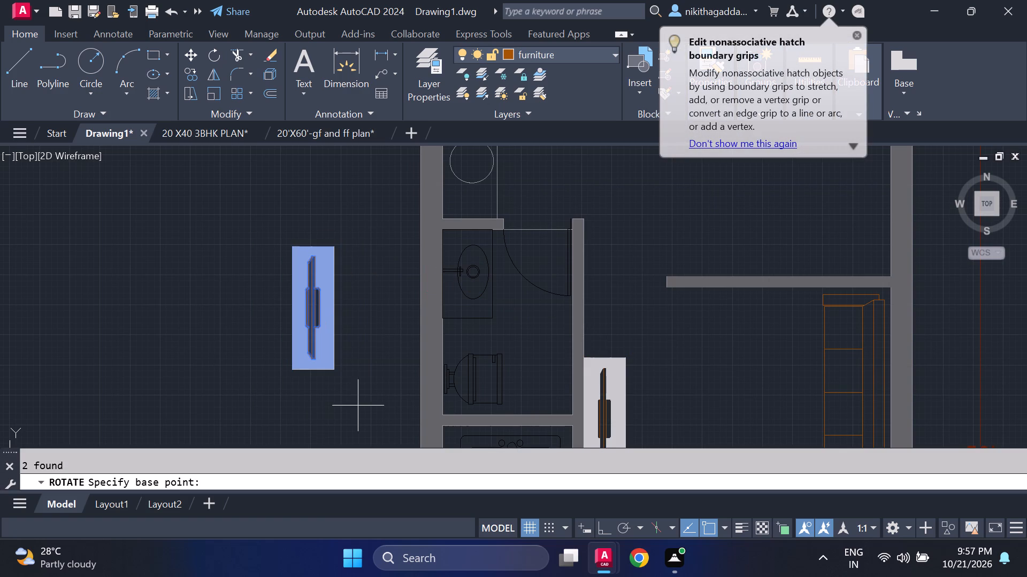
click(333, 370)
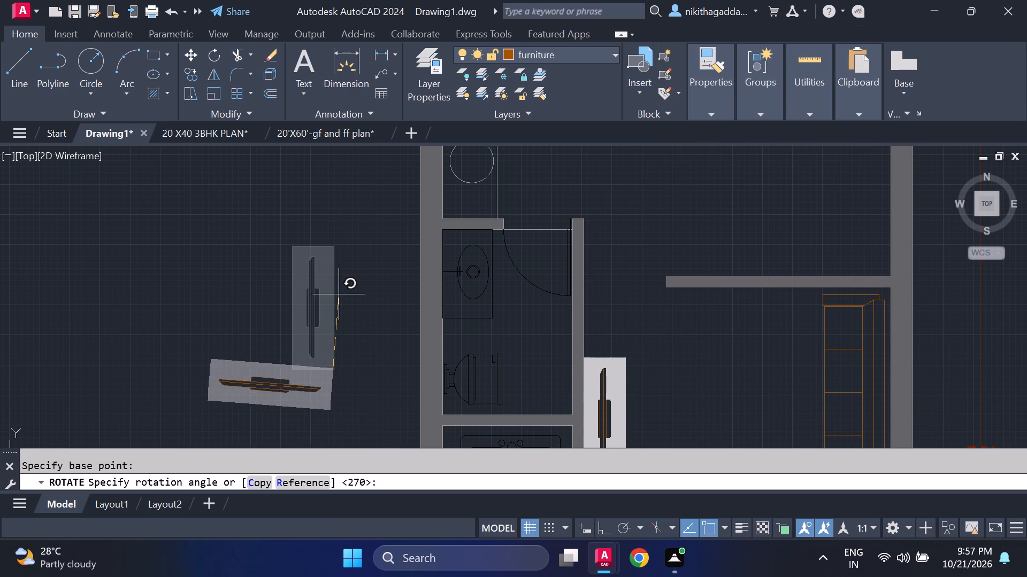
key(F8)
click(348, 294)
scroll(349, 293, up, 1)
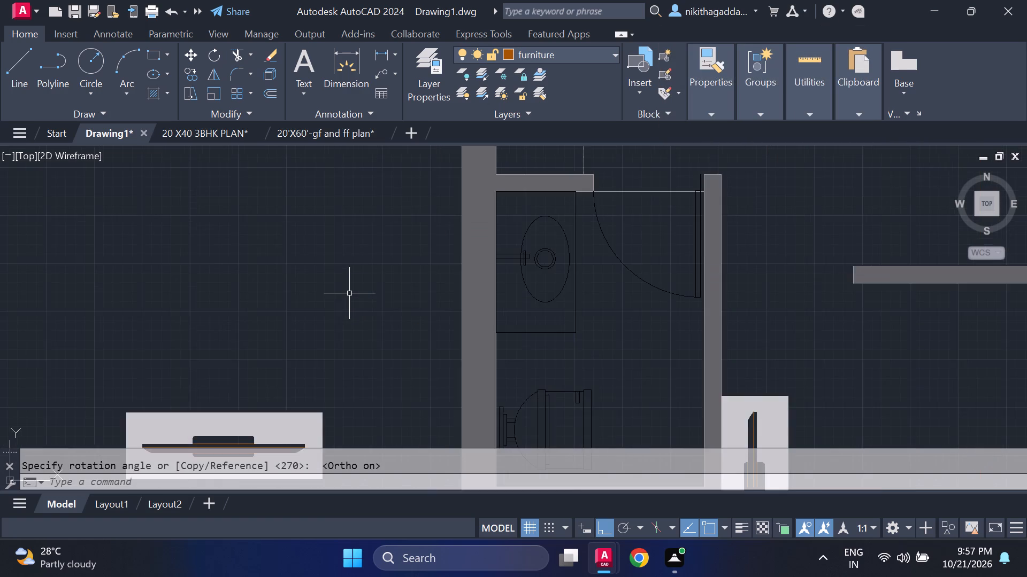
scroll(350, 293, down, 4)
scroll(355, 305, up, 3)
middle_drag(351, 321, 388, 308)
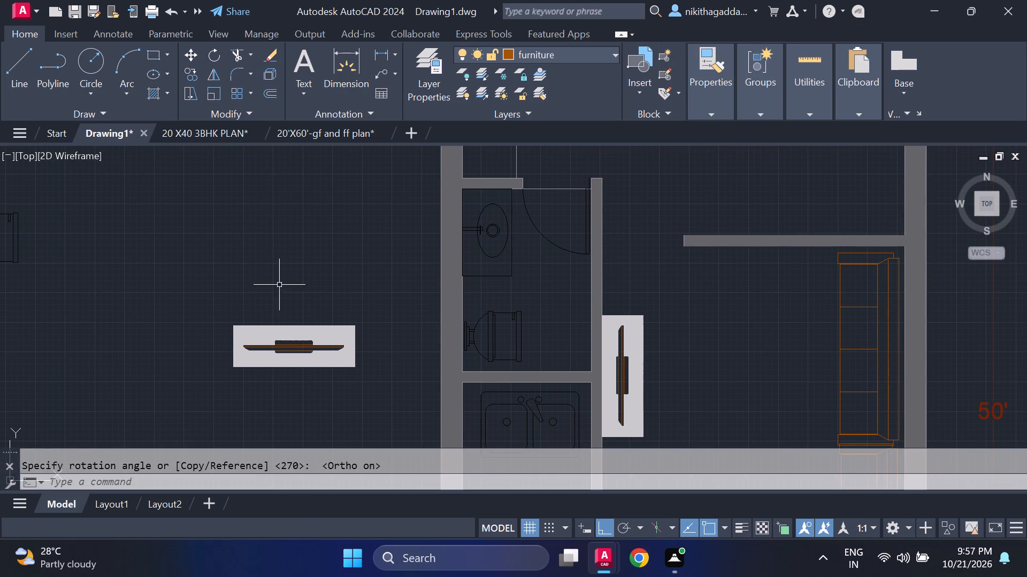
middle_drag(286, 285, 354, 267)
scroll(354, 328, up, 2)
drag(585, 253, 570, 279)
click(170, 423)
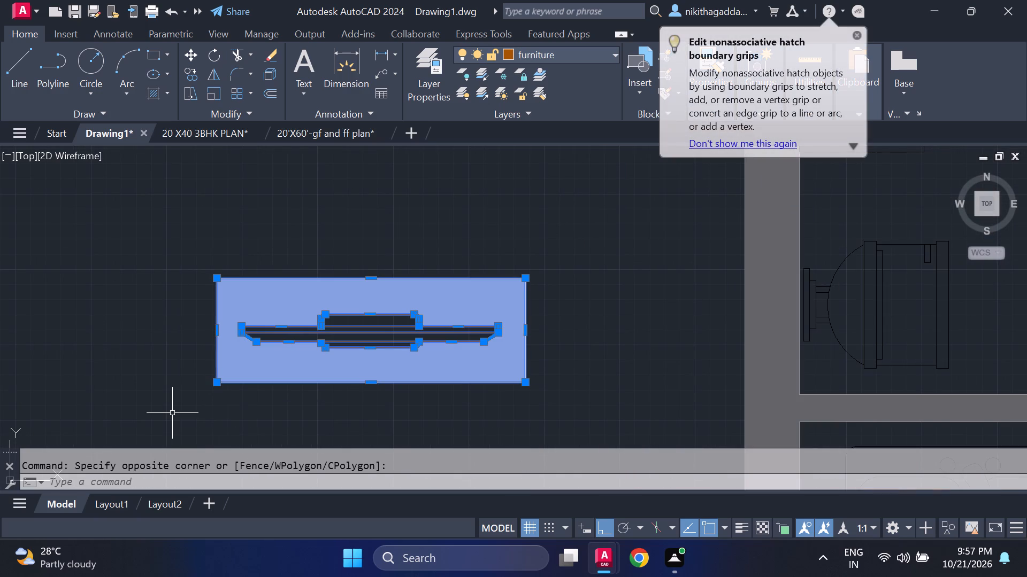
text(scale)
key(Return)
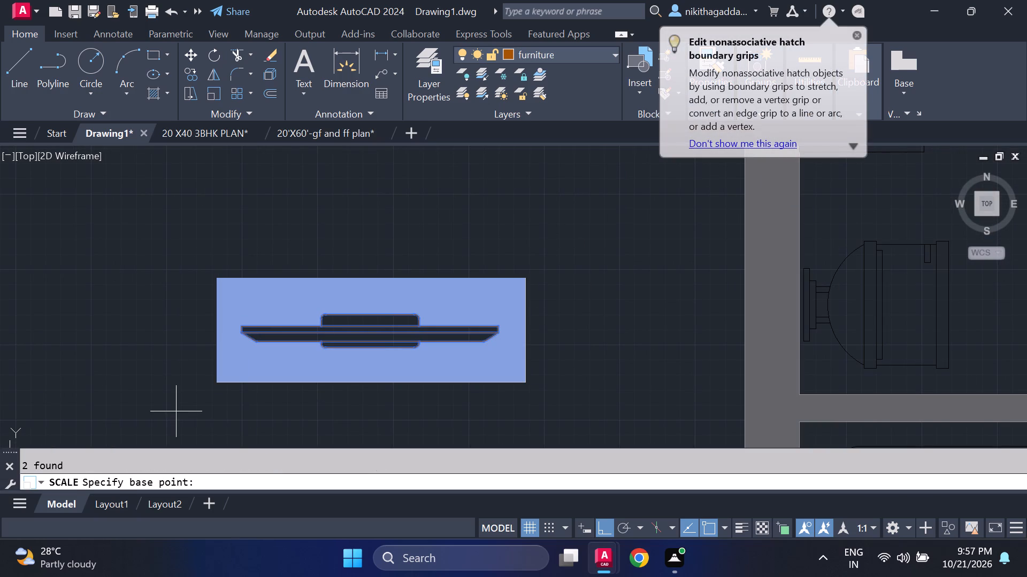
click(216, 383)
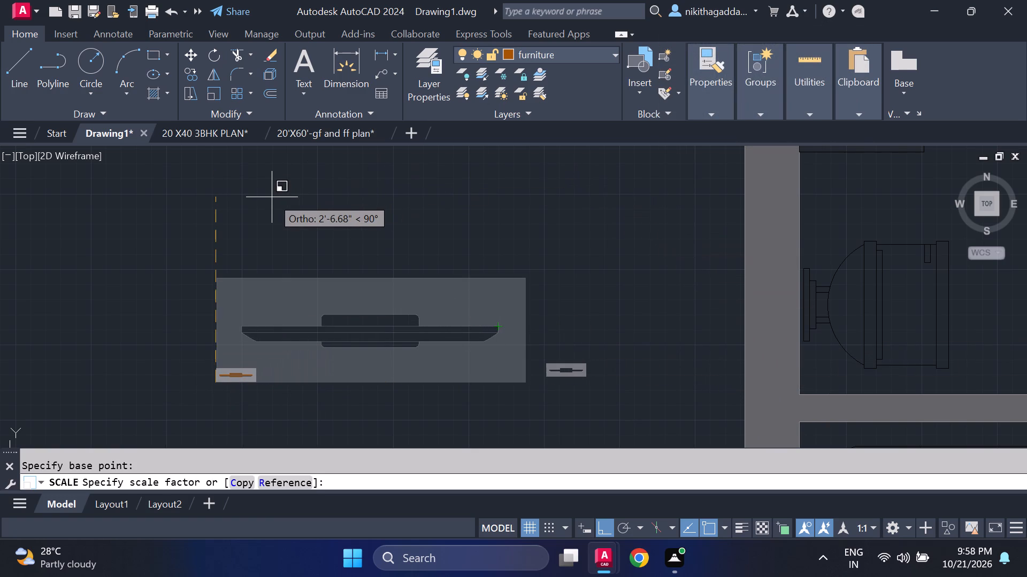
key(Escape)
Erase the grey panel hatch of the loose horizontal TV east of the floor plan, shared with the rotated copy.
scroll(272, 198, down, 5)
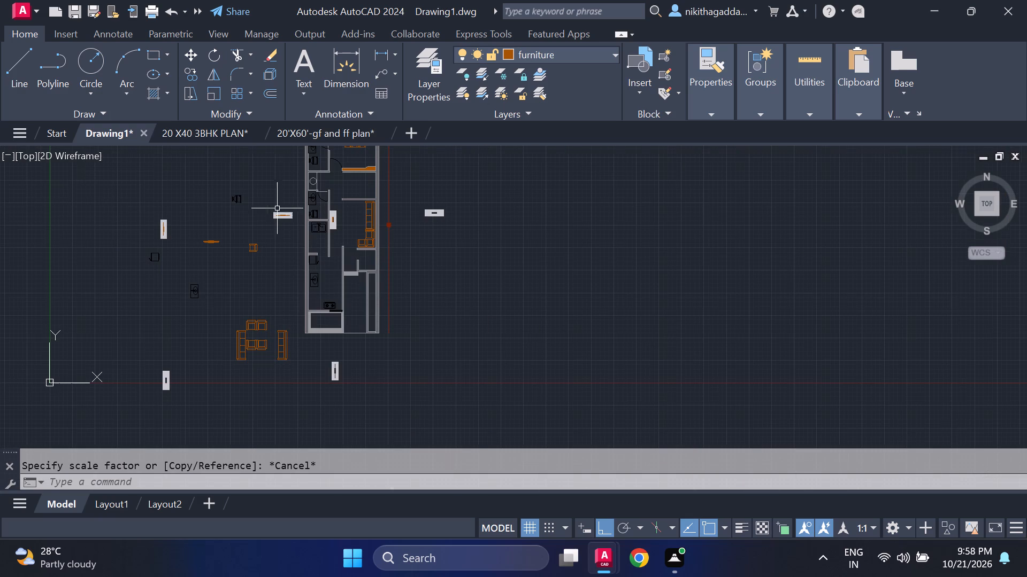
scroll(277, 208, down, 1)
middle_drag(277, 212, 279, 253)
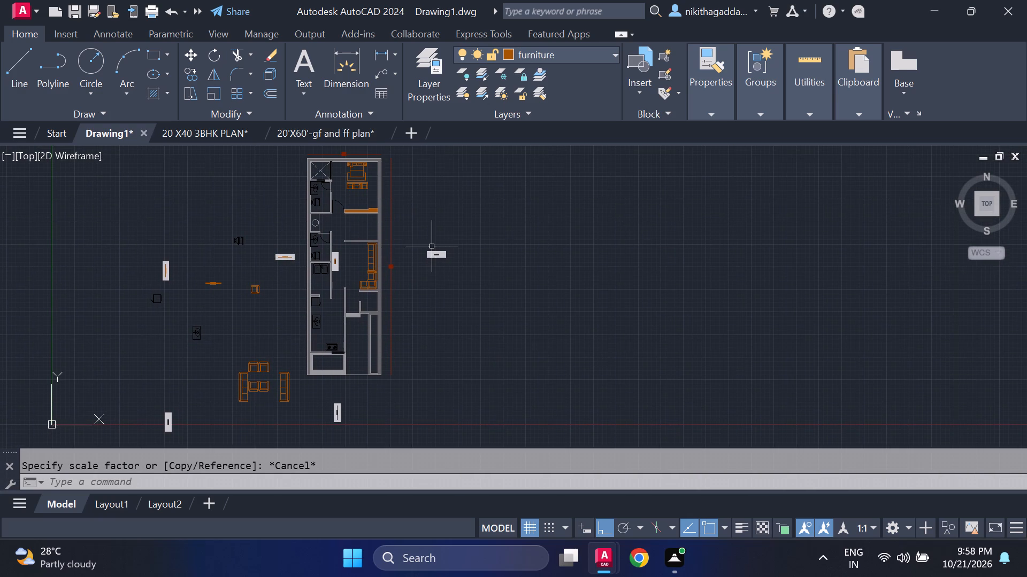
scroll(434, 245, up, 2)
click(495, 239)
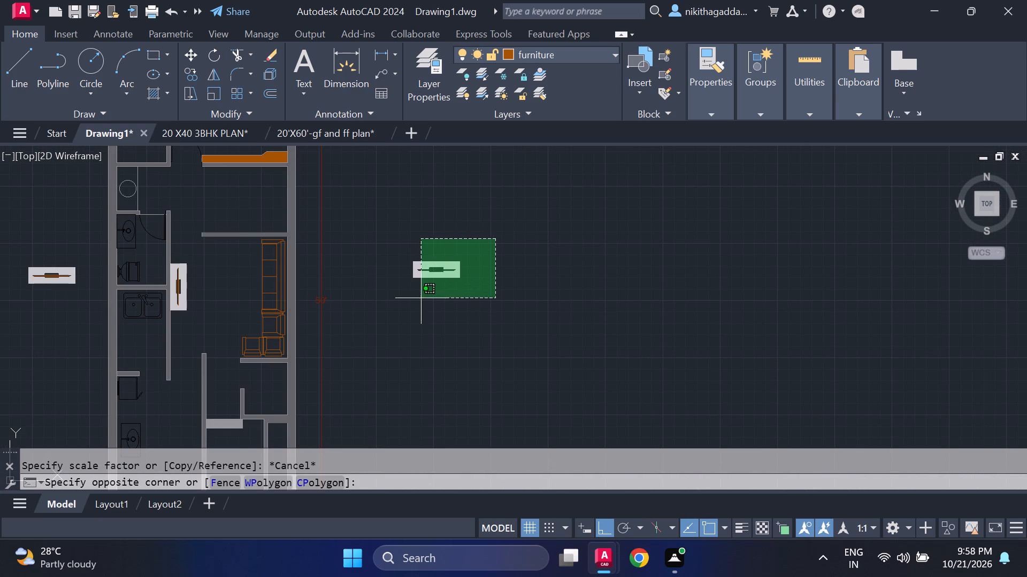
click(421, 298)
scroll(421, 298, down, 3)
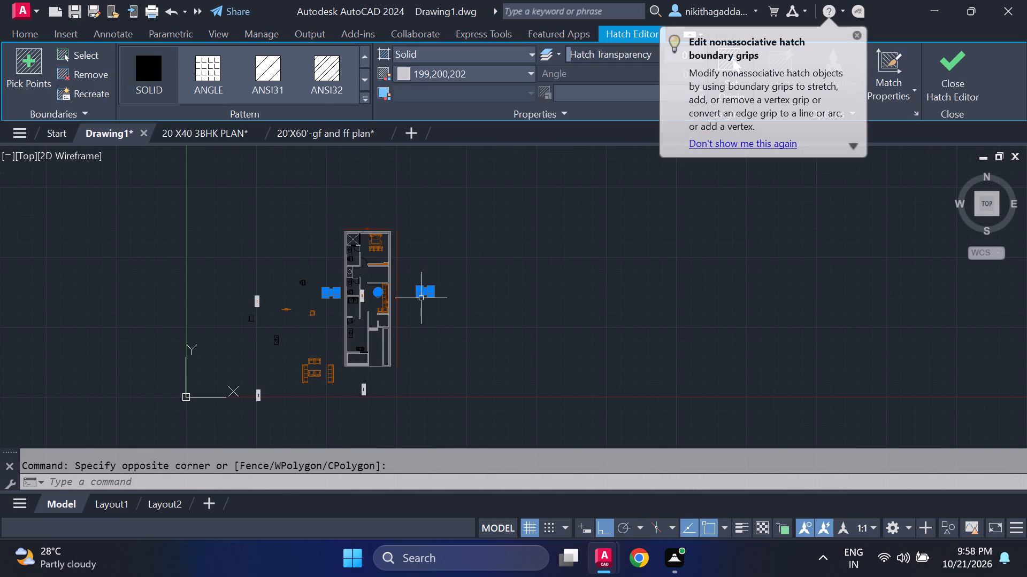
key(Delete)
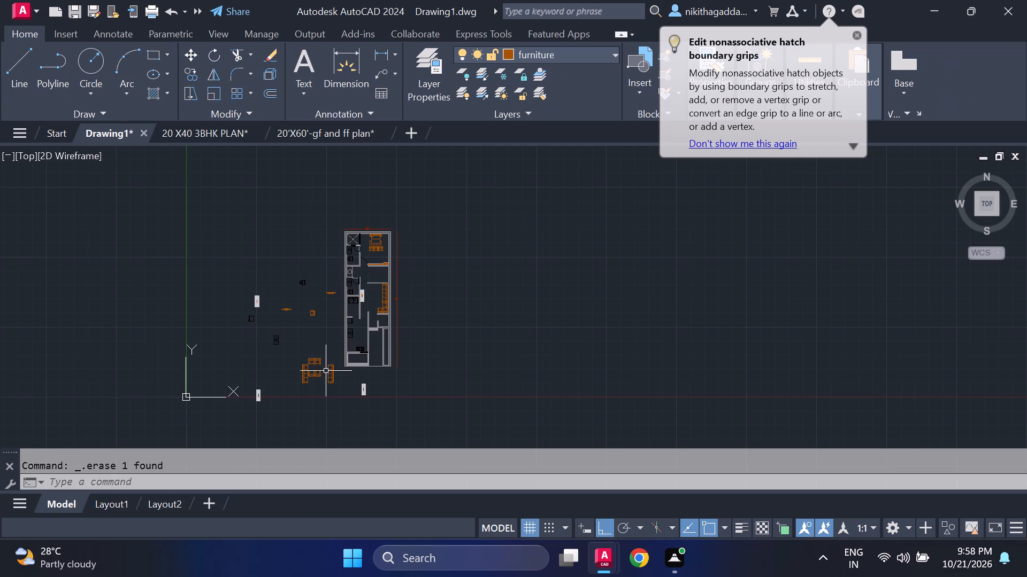
Examine the loose vertical TV panel south of the floor plan.
scroll(344, 383, up, 5)
scroll(396, 385, down, 1)
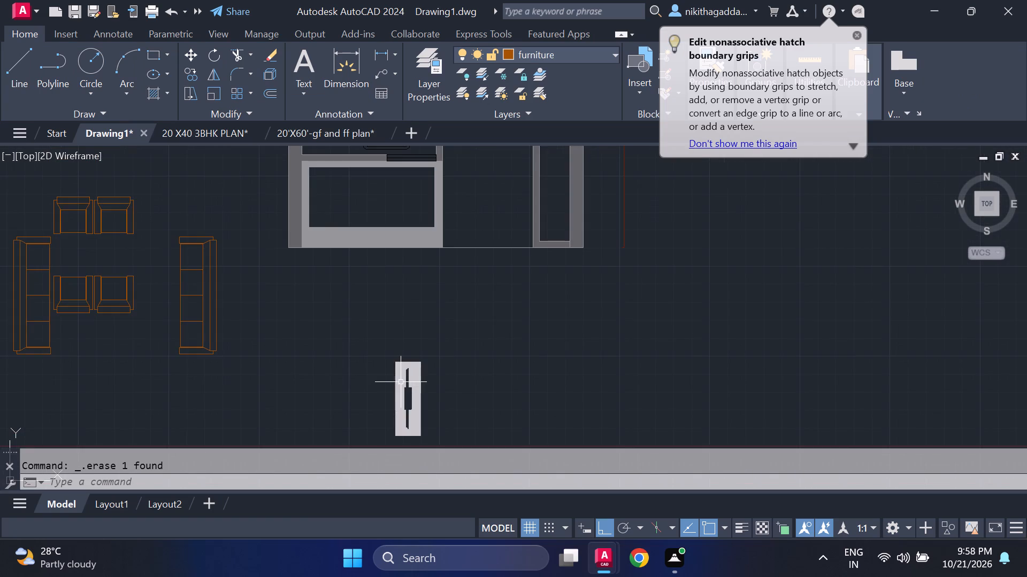
middle_drag(401, 381, 489, 282)
scroll(492, 287, up, 7)
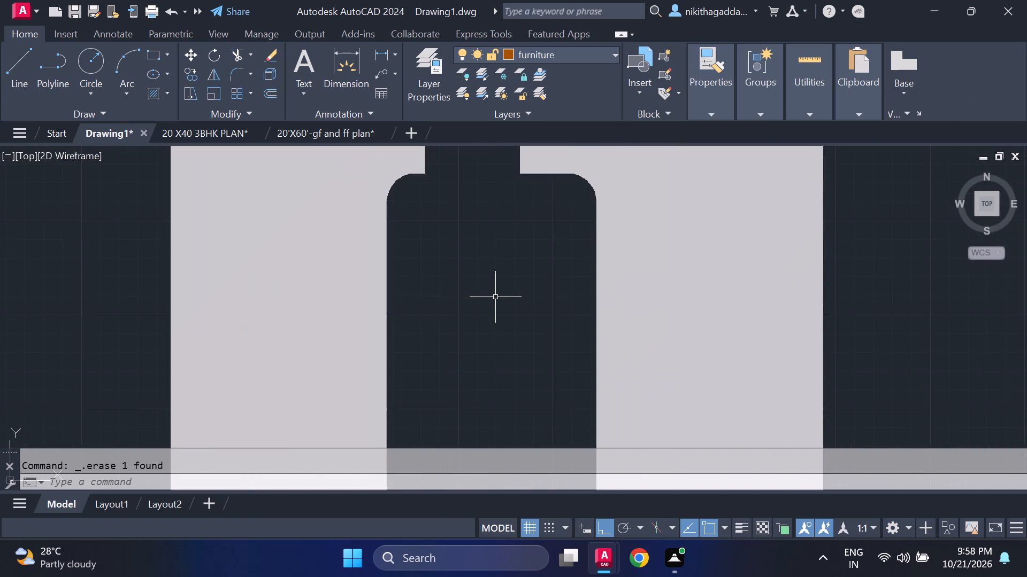
scroll(495, 297, down, 10)
Rotate the westernmost loose vertical TV unit and its panel 90° about the panel's southeast corner so it lies horizontally.
middle_drag(349, 255, 351, 288)
scroll(349, 256, up, 1)
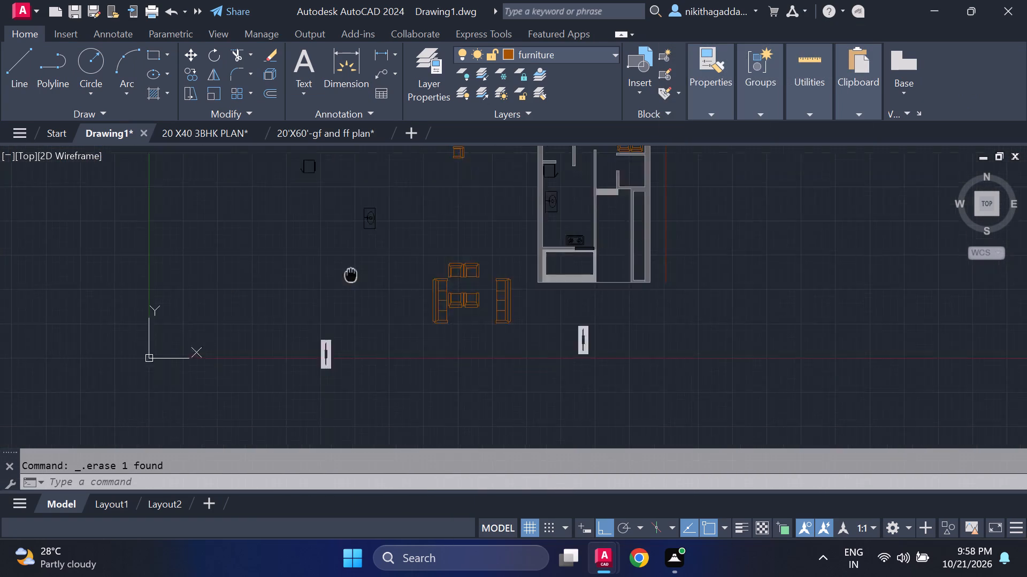
middle_drag(351, 288, 348, 383)
scroll(294, 216, up, 3)
scroll(306, 235, down, 2)
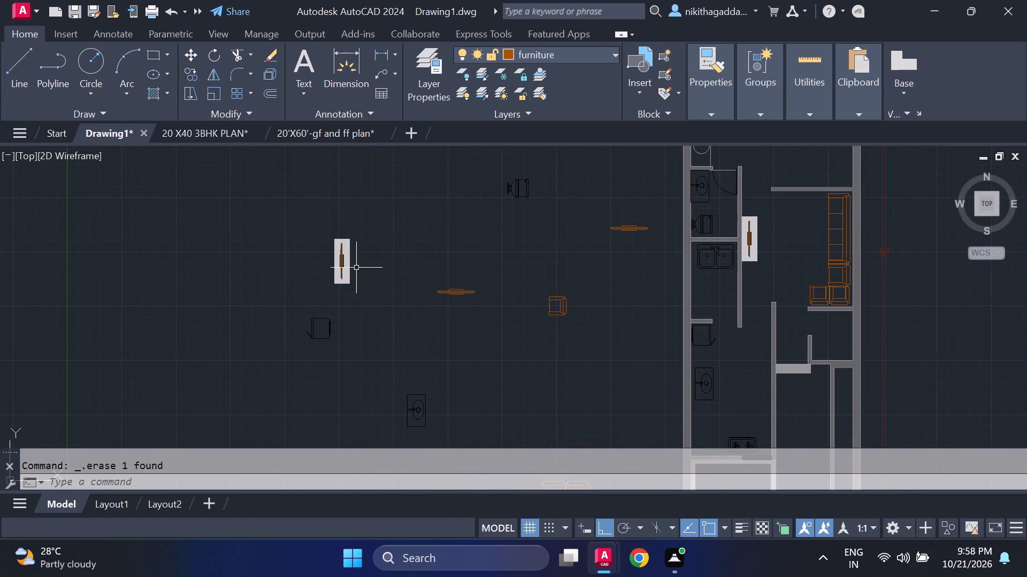
scroll(353, 259, up, 2)
drag(368, 206, 358, 220)
click(256, 322)
scroll(285, 288, down, 4)
scroll(286, 278, up, 7)
scroll(300, 274, down, 2)
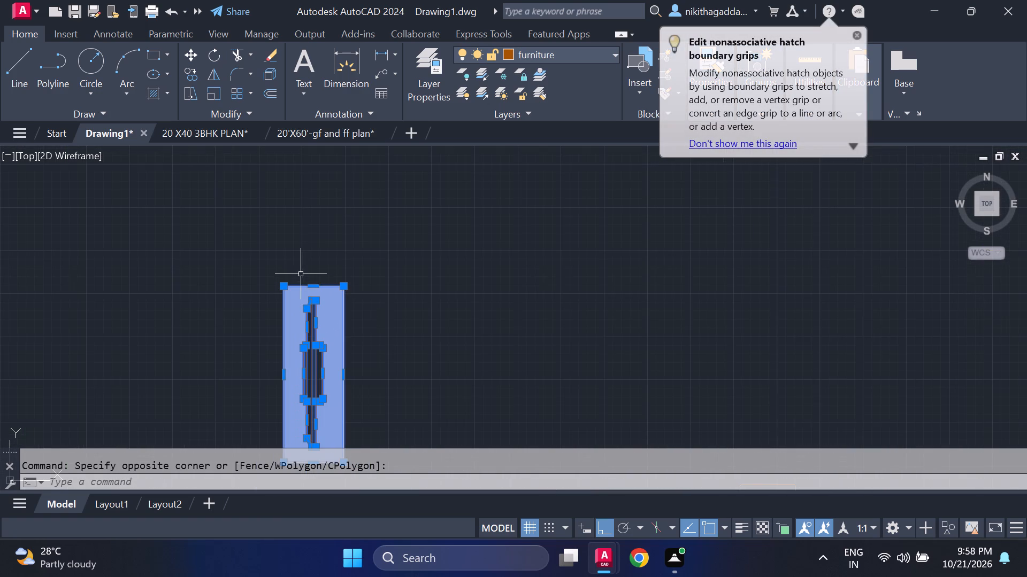
text(ro)
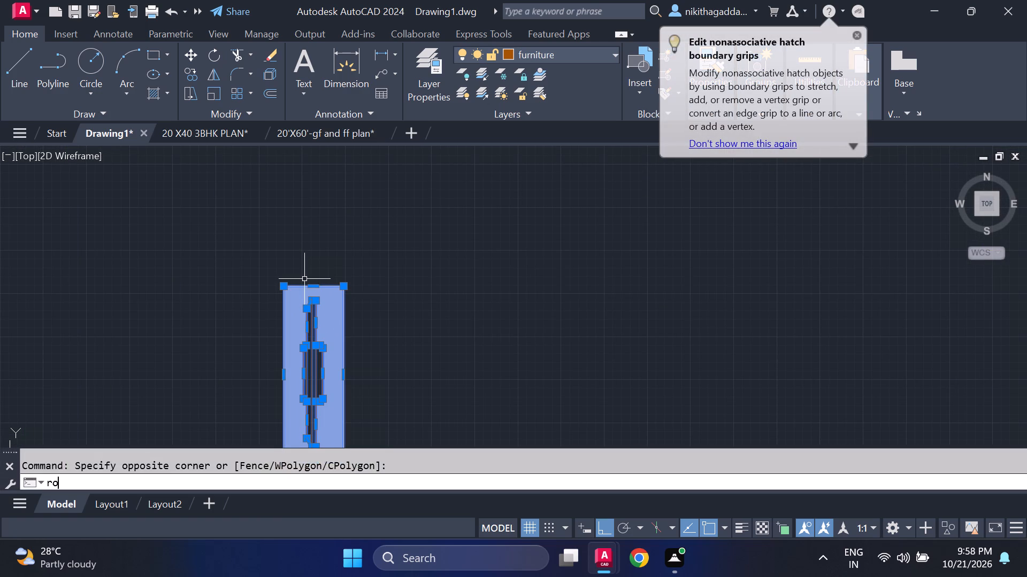
key(Return)
scroll(305, 280, down, 1)
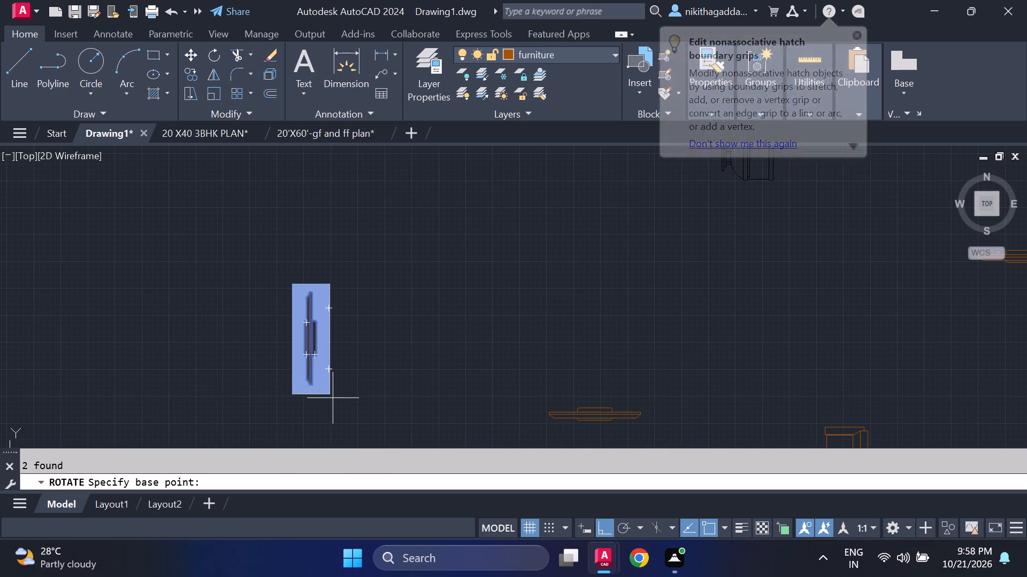
click(330, 395)
click(369, 305)
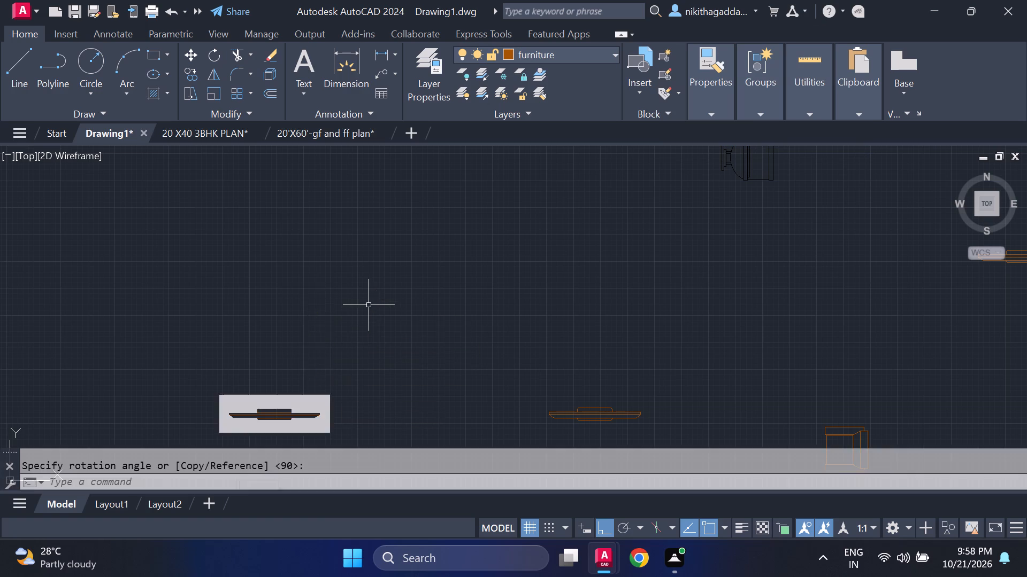
Scale the rotated western TV unit and its panel down to about half size from the panel's southwest corner.
scroll(372, 310, down, 4)
scroll(335, 341, up, 3)
scroll(354, 332, down, 3)
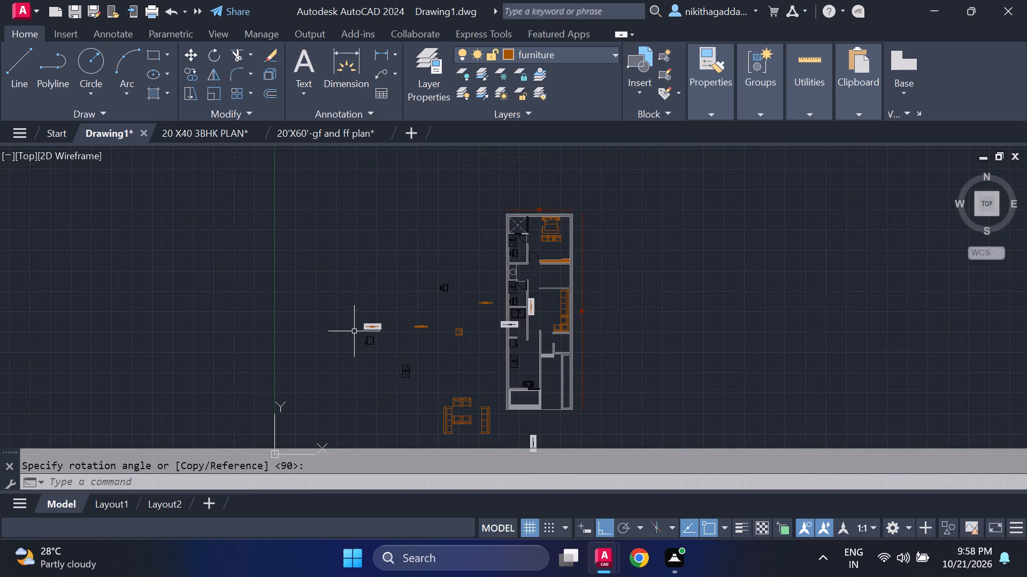
scroll(357, 328, up, 2)
scroll(409, 303, up, 3)
click(525, 309)
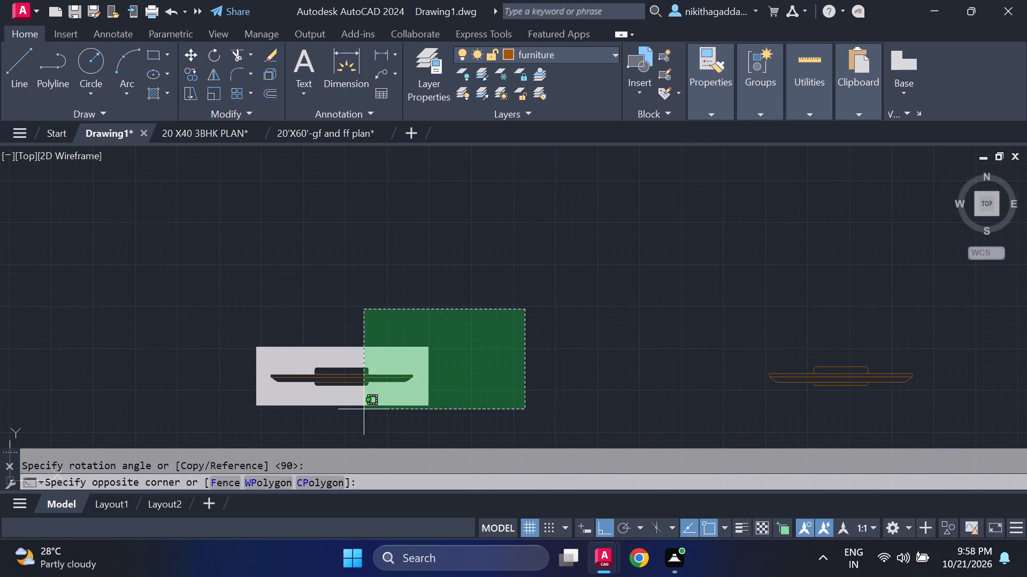
click(209, 411)
text(scale)
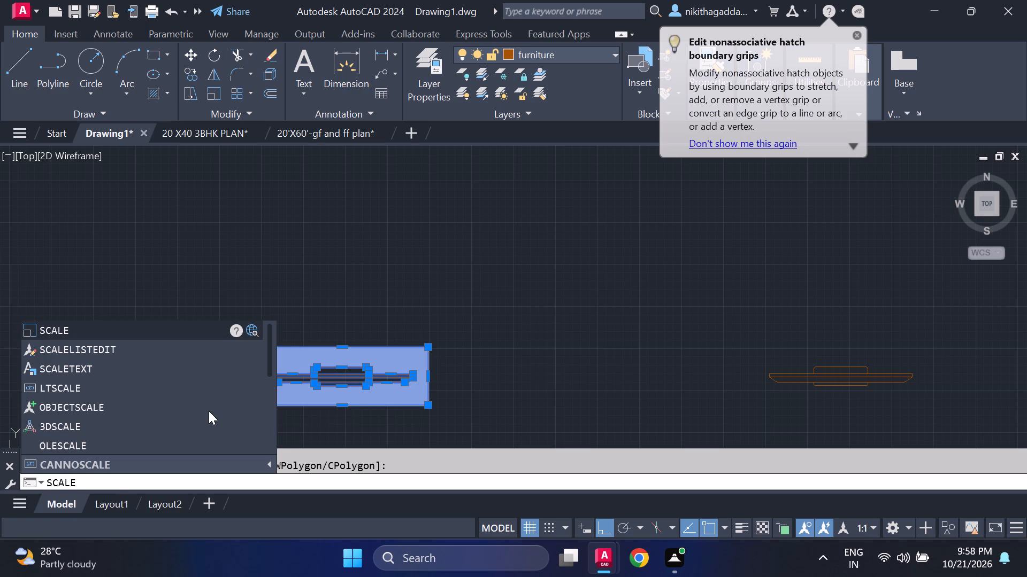
key(Return)
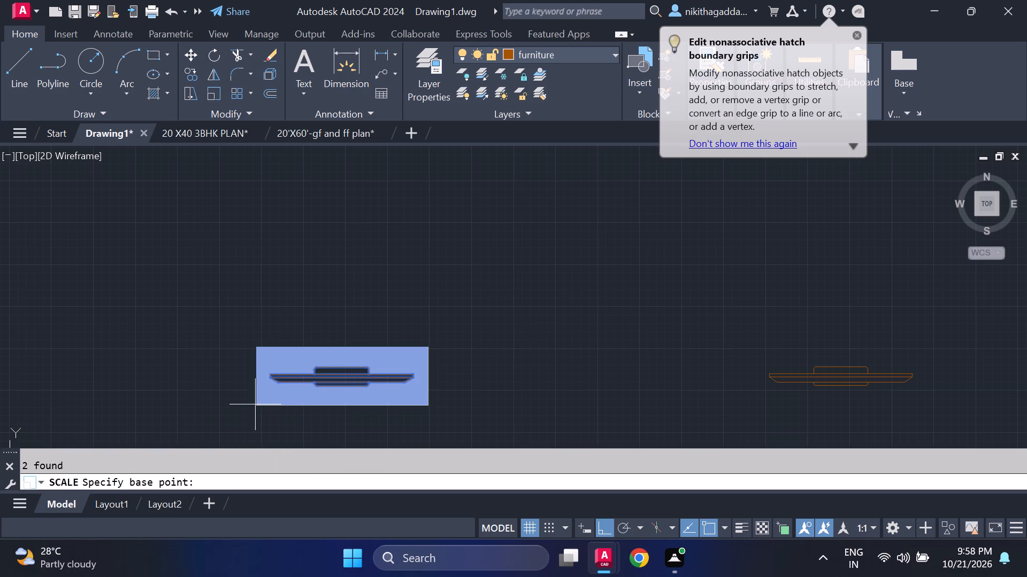
click(255, 404)
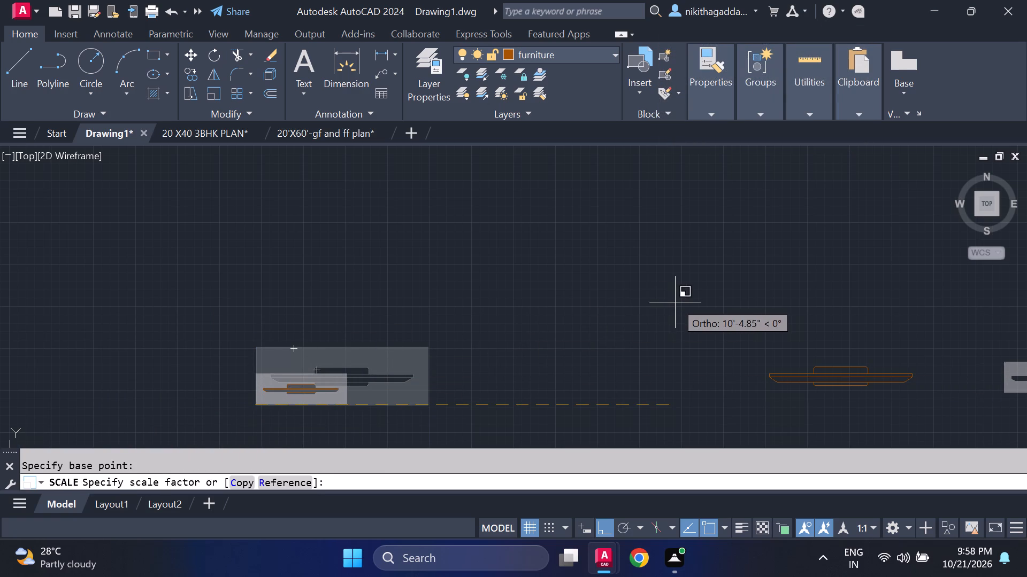
scroll(677, 306, down, 1)
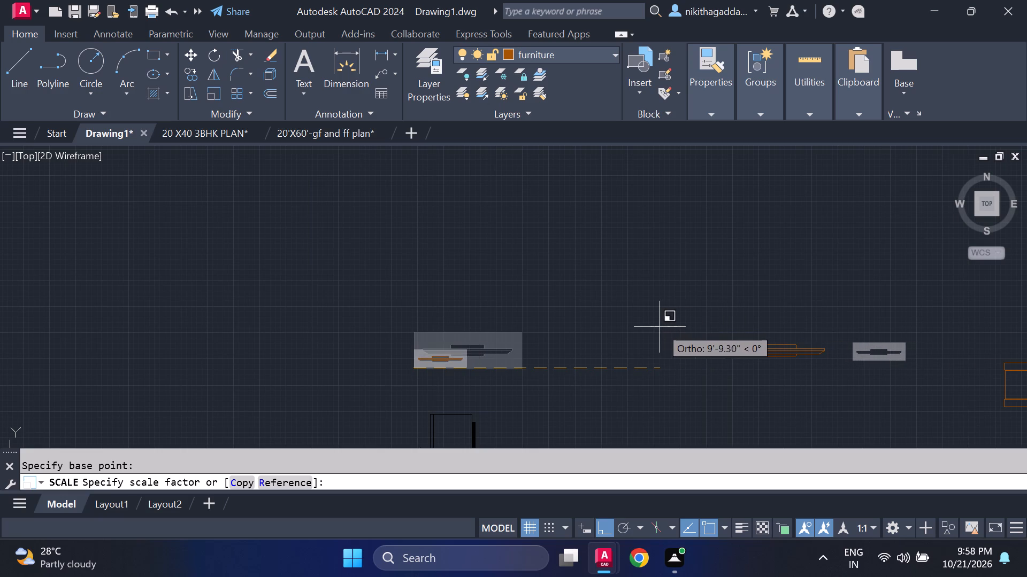
click(660, 327)
scroll(660, 327, down, 2)
middle_drag(663, 336, 515, 340)
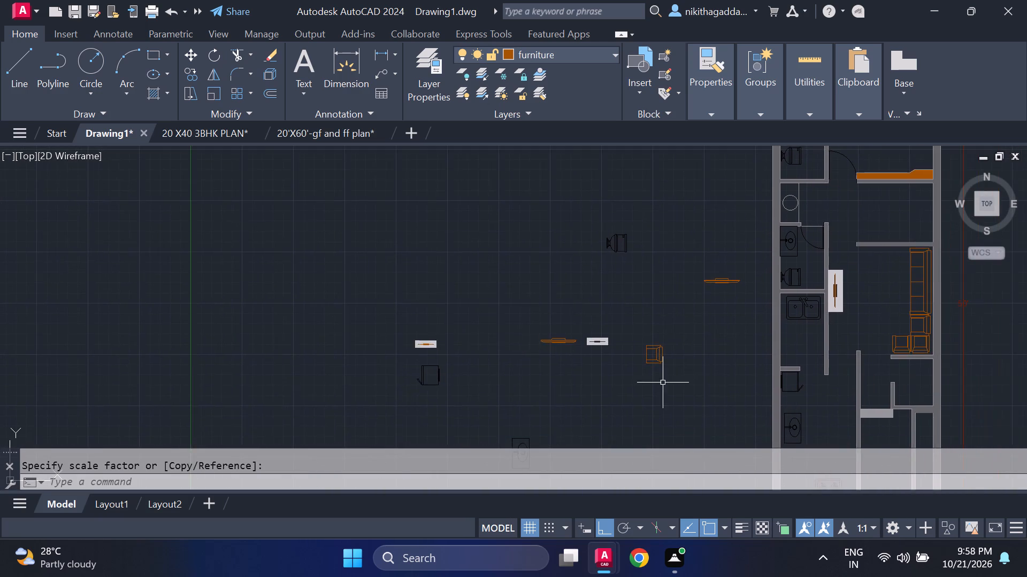
Examine which loose grey TV panels west of the floor plan share one hatch by selecting the panel near the armchair.
scroll(661, 382, up, 2)
click(568, 275)
click(493, 327)
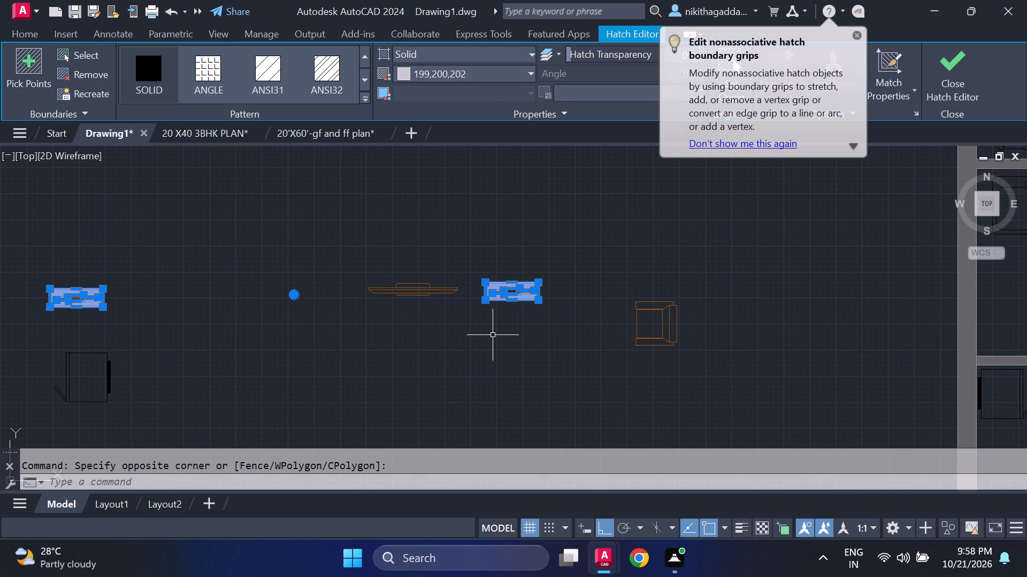
key(Escape)
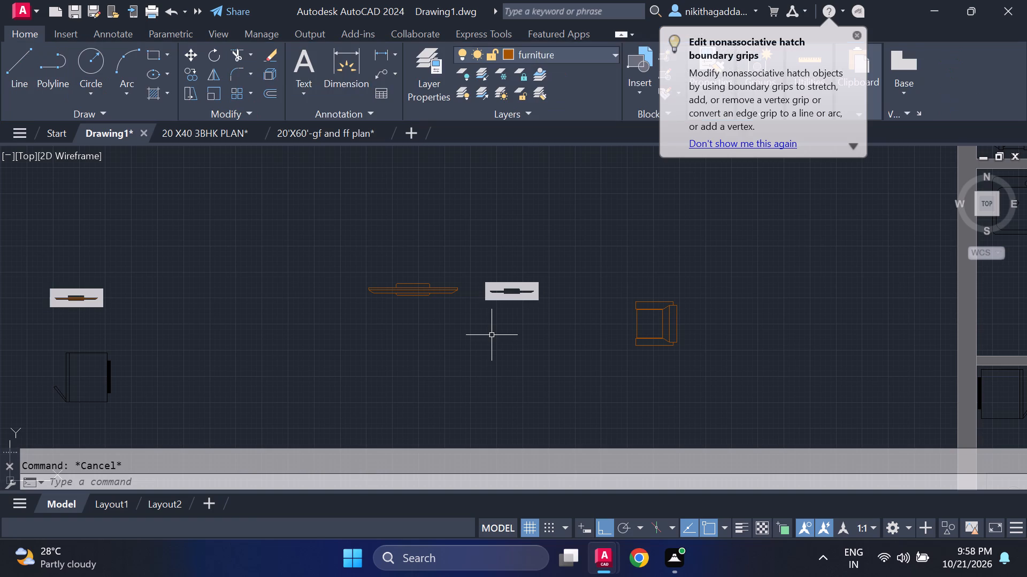
scroll(540, 340, down, 4)
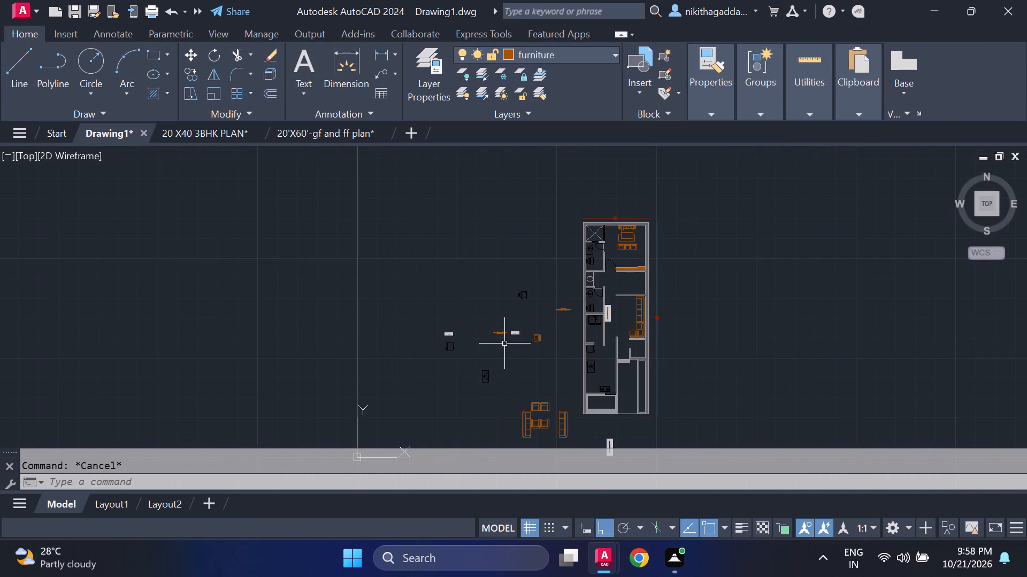
scroll(502, 347, down, 1)
scroll(508, 372, up, 1)
middle_drag(517, 378, 493, 337)
scroll(517, 378, up, 1)
drag(492, 203, 493, 210)
click(478, 258)
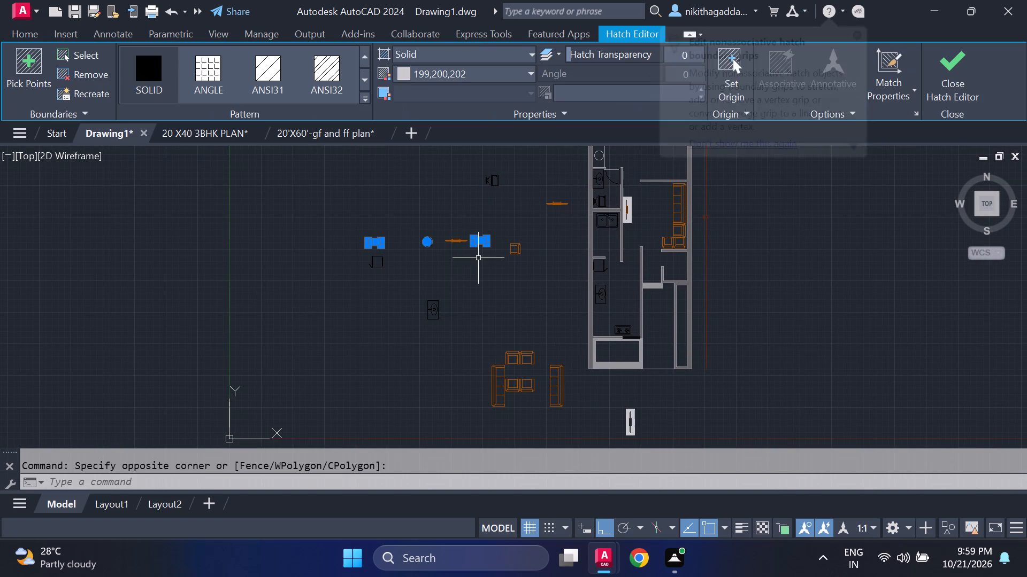
key(Escape)
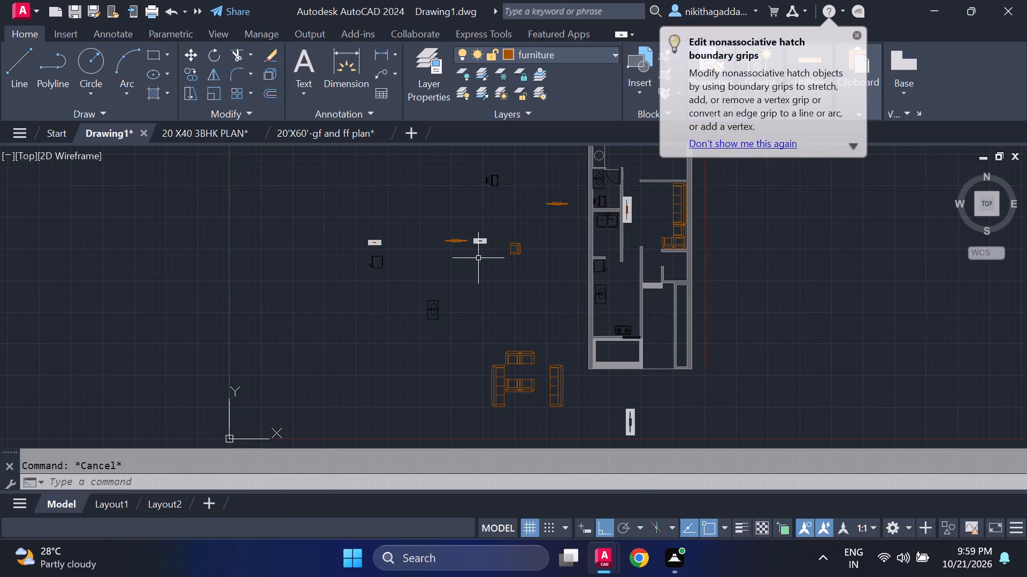
scroll(478, 258, up, 2)
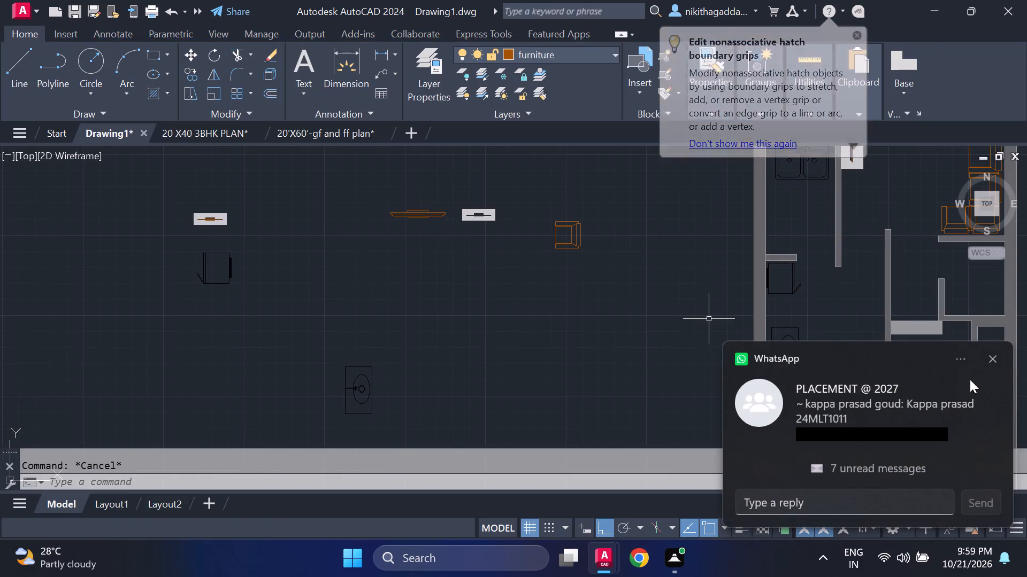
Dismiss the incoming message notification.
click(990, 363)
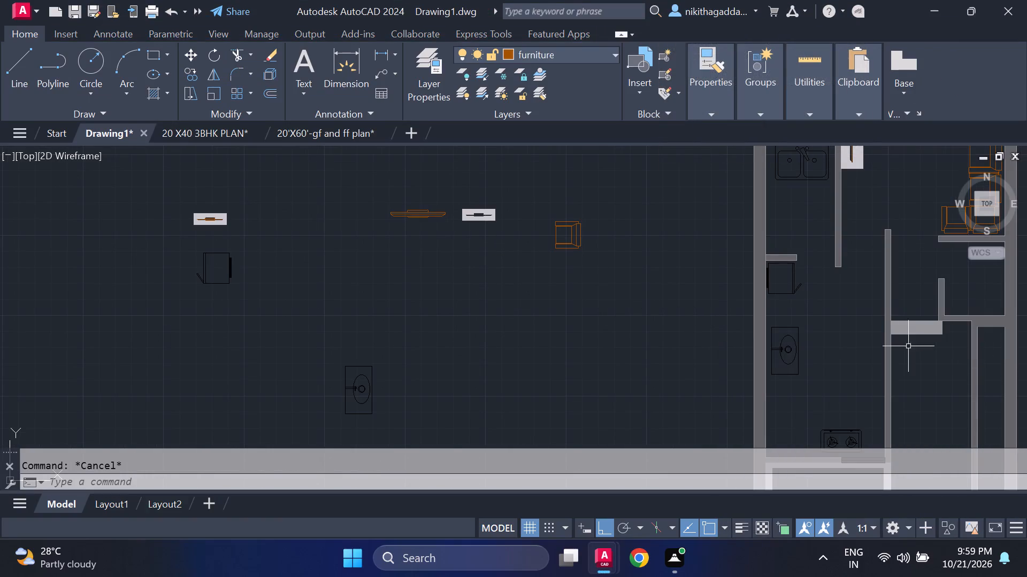
Examine the scaled western TV unit, its grey panel and the loose TV and panel to its east.
middle_drag(352, 230, 427, 283)
scroll(297, 263, up, 2)
scroll(308, 286, down, 2)
scroll(540, 276, up, 3)
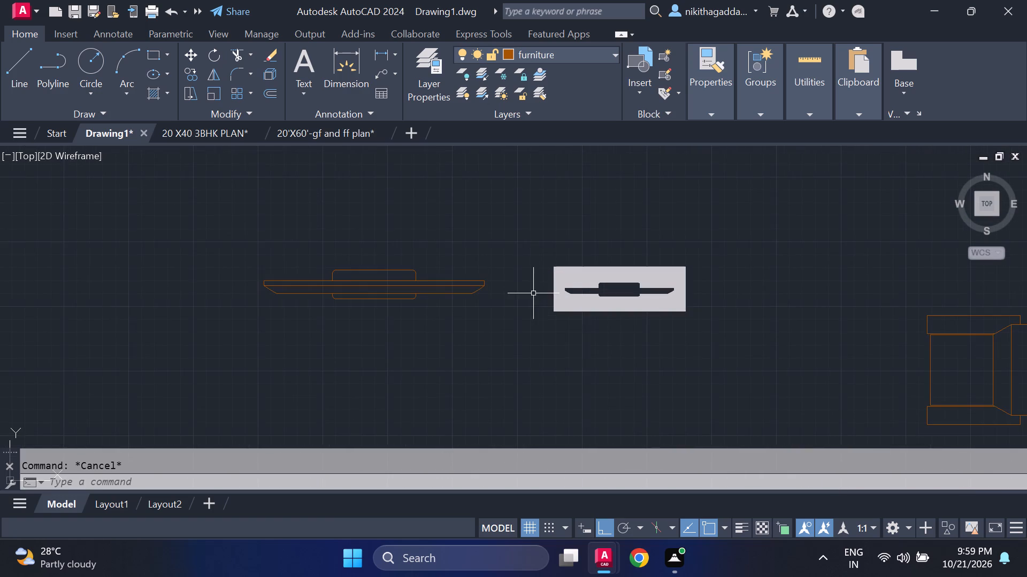
scroll(558, 303, down, 3)
scroll(539, 305, up, 4)
scroll(537, 306, down, 3)
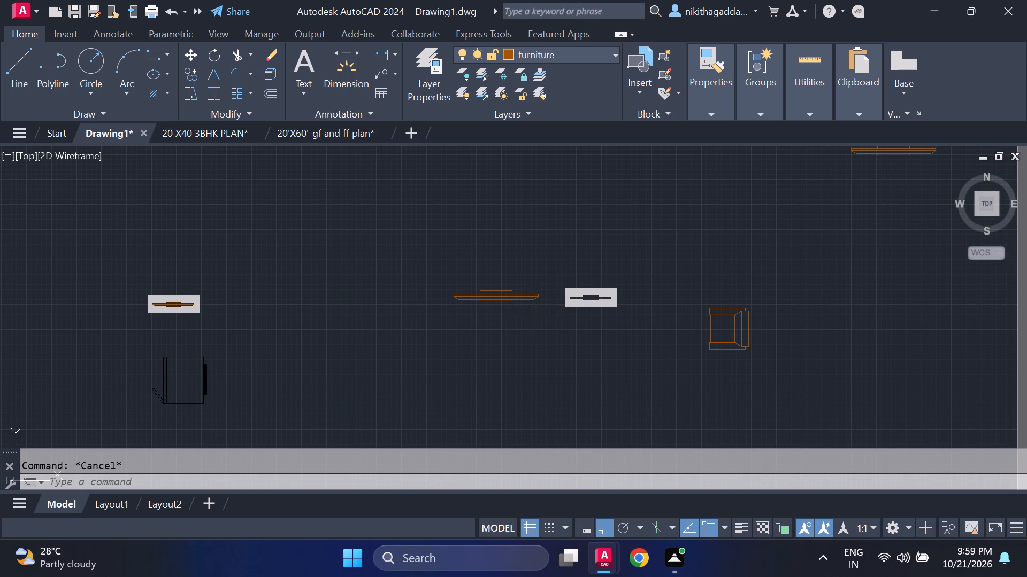
scroll(310, 290, up, 1)
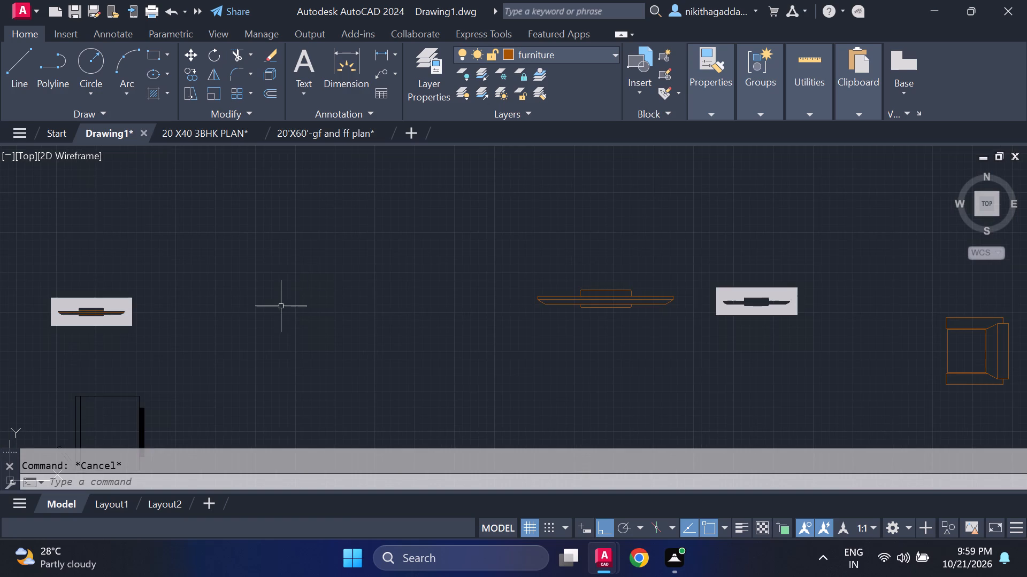
middle_drag(286, 307, 529, 246)
scroll(528, 247, down, 2)
scroll(362, 244, up, 3)
middle_drag(601, 323, 590, 329)
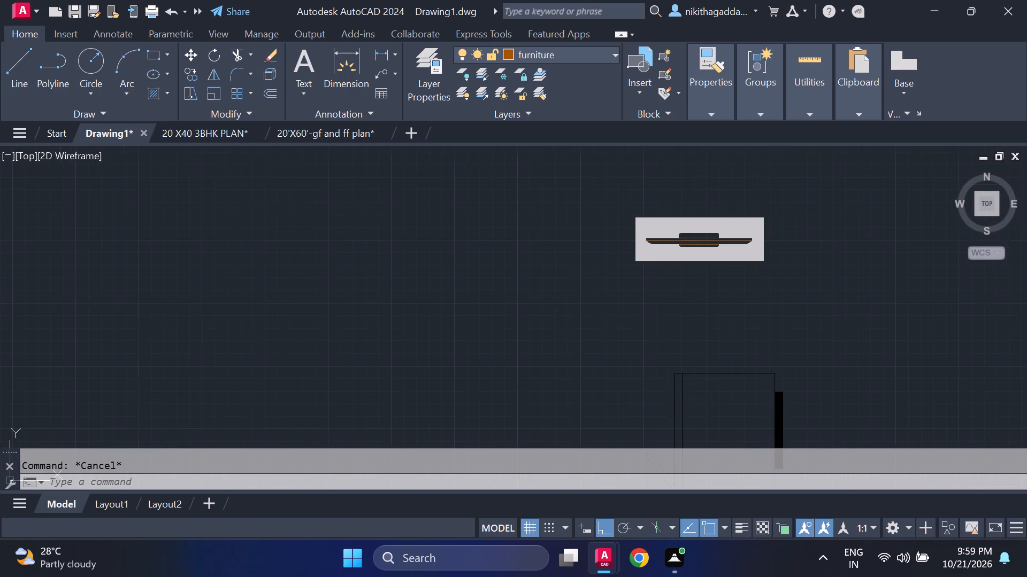
middle_drag(590, 329, 476, 341)
scroll(439, 322, down, 4)
scroll(467, 305, up, 3)
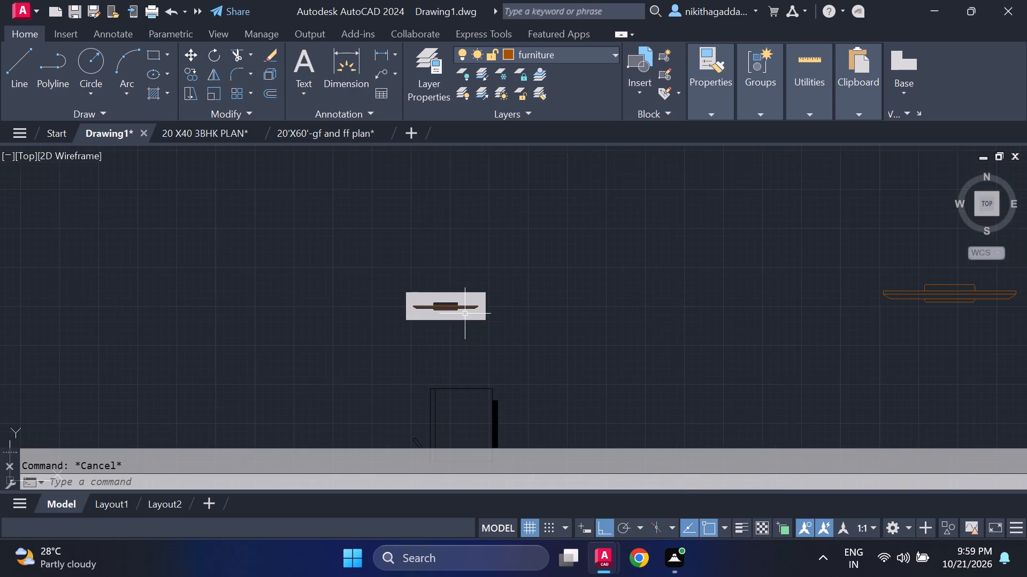
middle_drag(468, 315, 438, 357)
scroll(436, 353, up, 3)
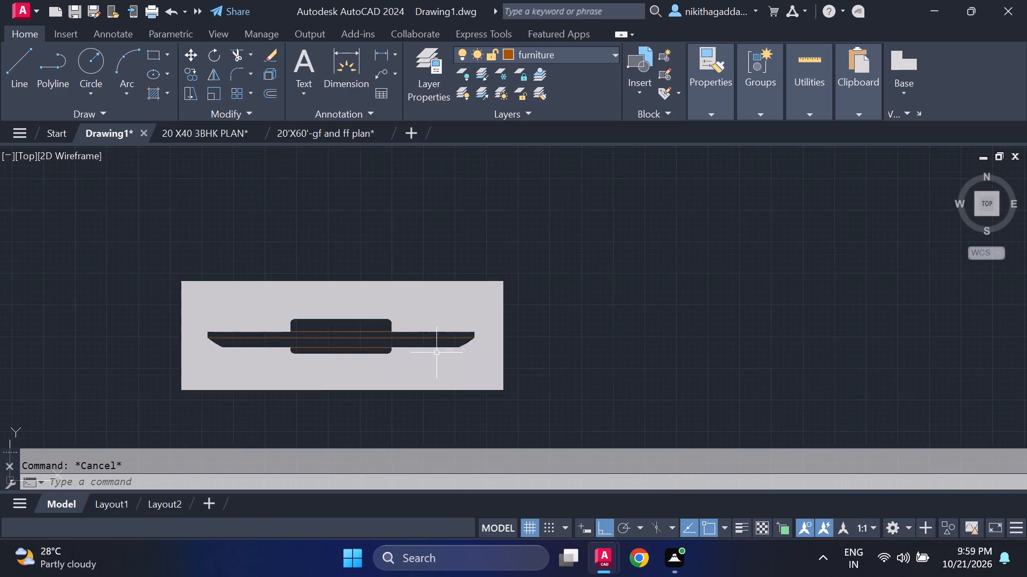
scroll(438, 347, down, 5)
scroll(438, 347, up, 2)
middle_drag(438, 347, 334, 359)
scroll(331, 350, up, 3)
scroll(443, 313, down, 3)
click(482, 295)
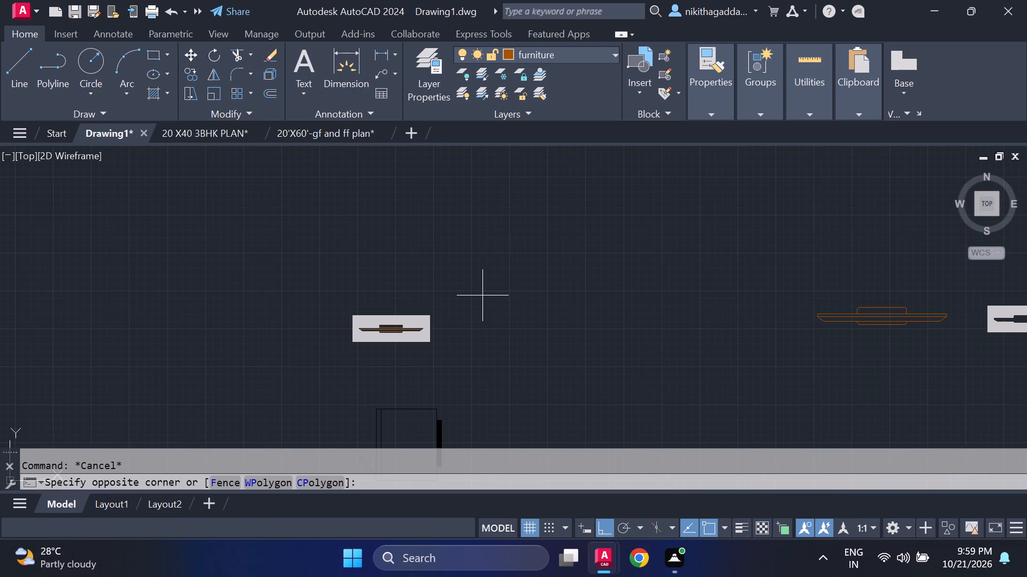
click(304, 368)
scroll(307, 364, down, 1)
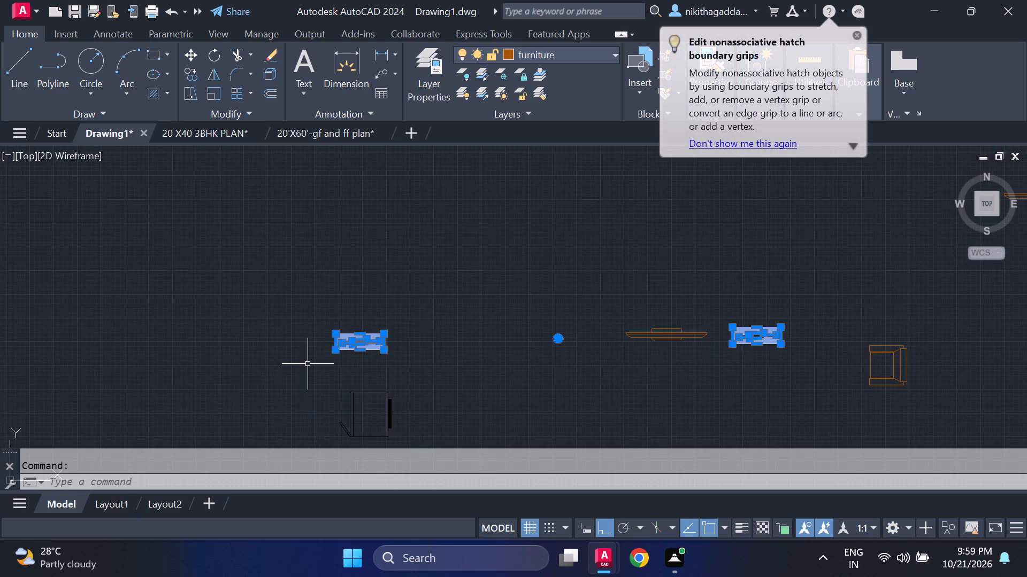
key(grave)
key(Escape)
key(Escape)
Erase the grey panel hatch near the loose armchair, shared with the small western TV unit.
scroll(336, 288, down, 1)
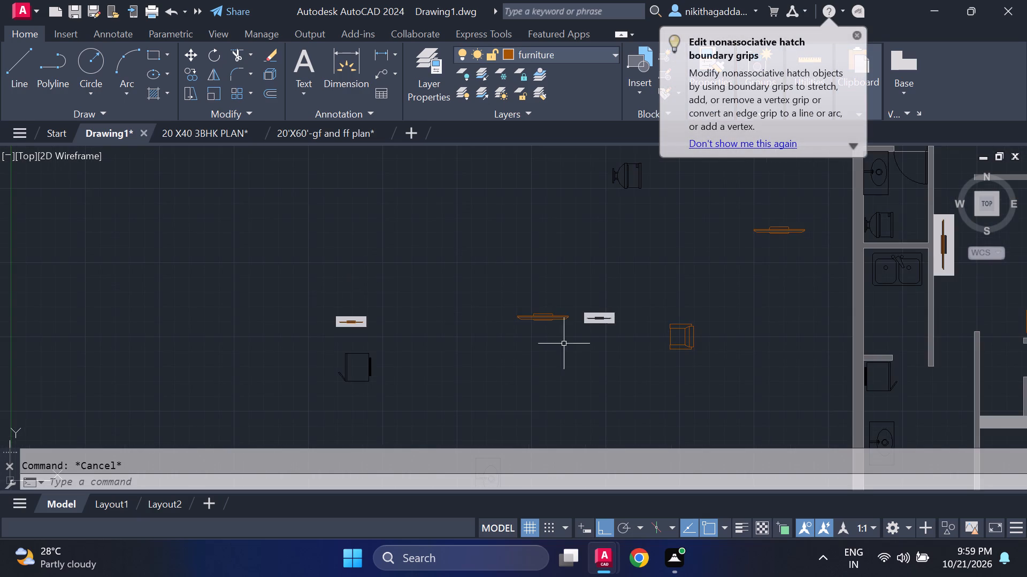
scroll(573, 346, up, 2)
drag(702, 229, 697, 239)
drag(625, 337, 621, 342)
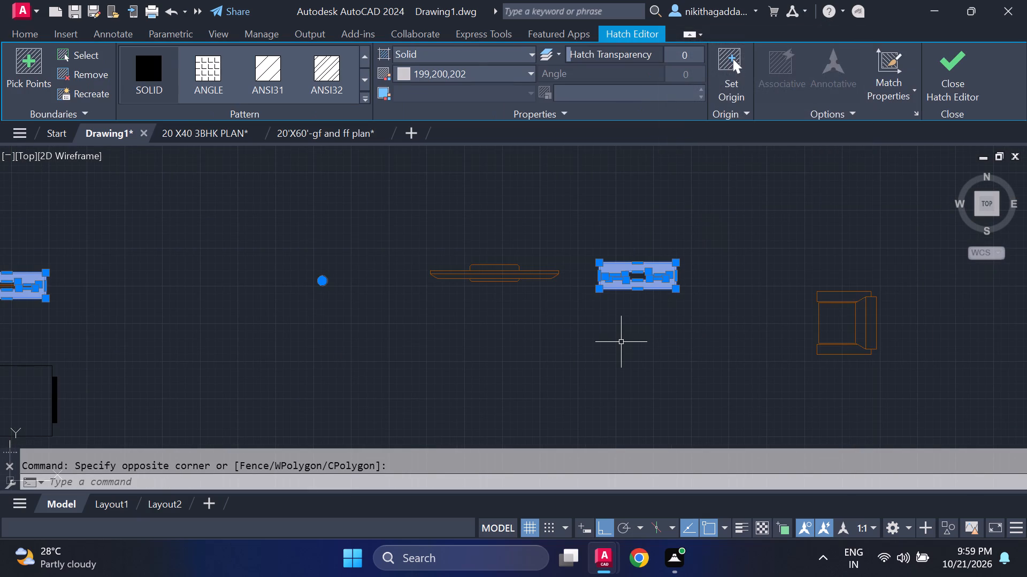
key(Delete)
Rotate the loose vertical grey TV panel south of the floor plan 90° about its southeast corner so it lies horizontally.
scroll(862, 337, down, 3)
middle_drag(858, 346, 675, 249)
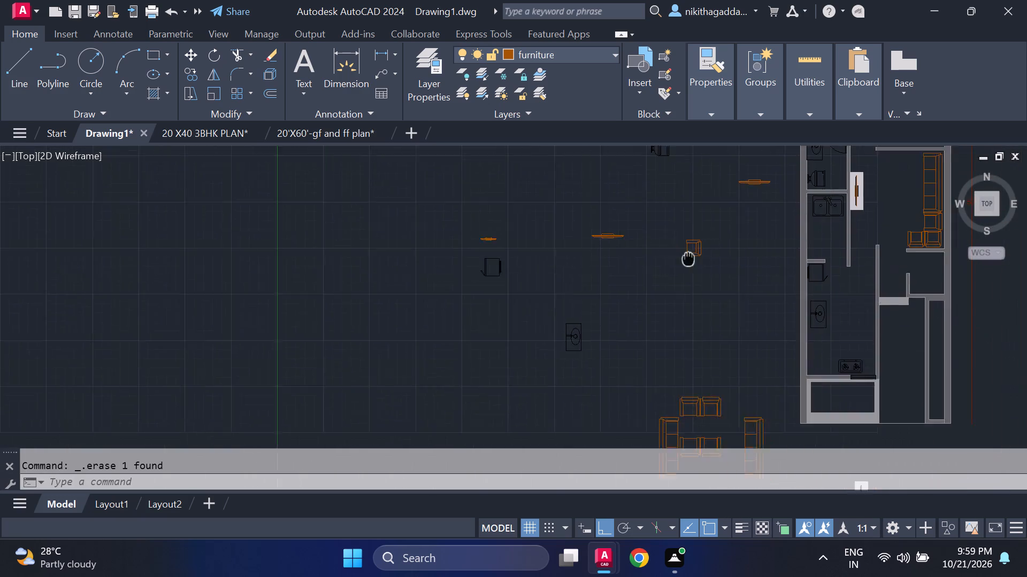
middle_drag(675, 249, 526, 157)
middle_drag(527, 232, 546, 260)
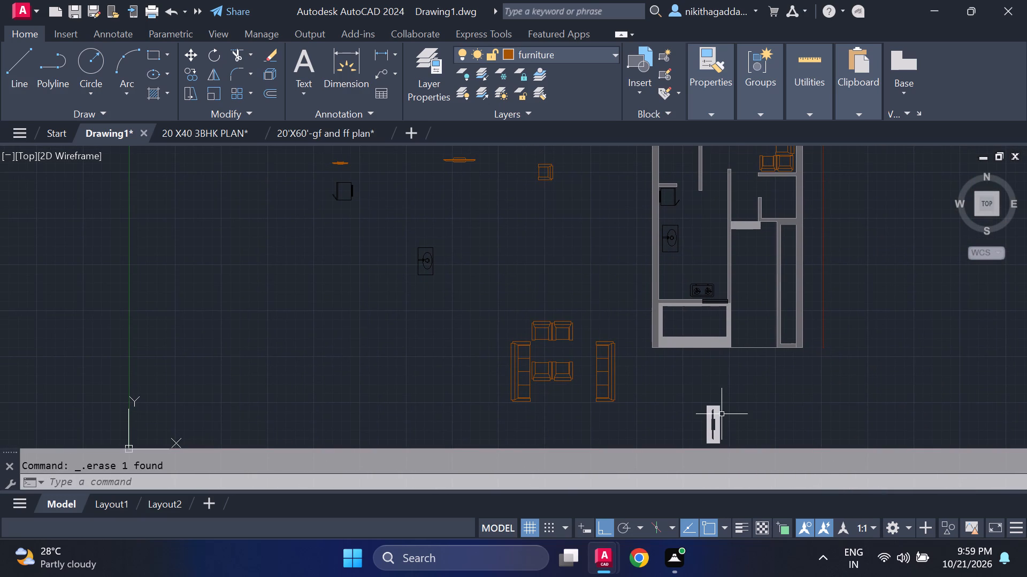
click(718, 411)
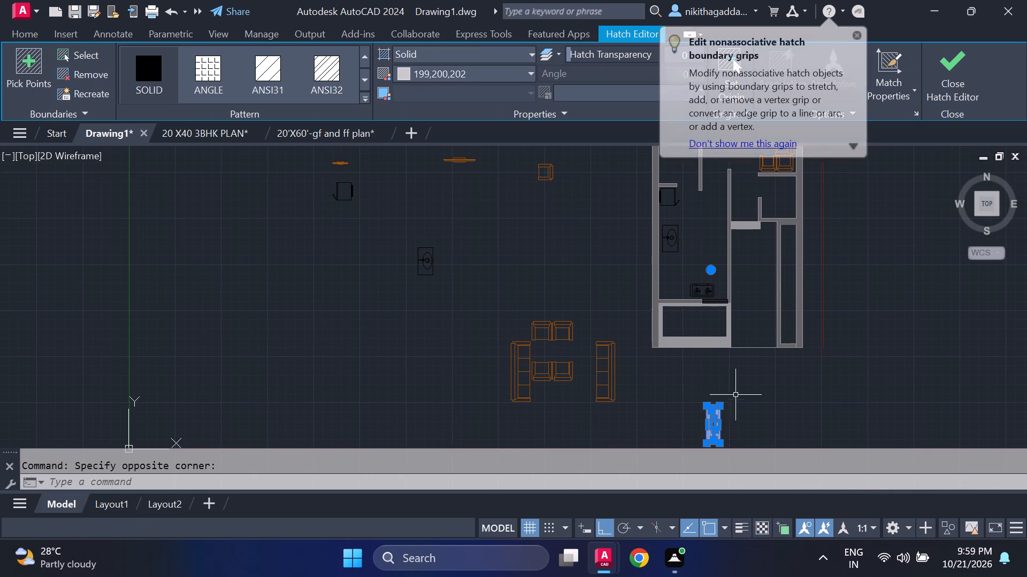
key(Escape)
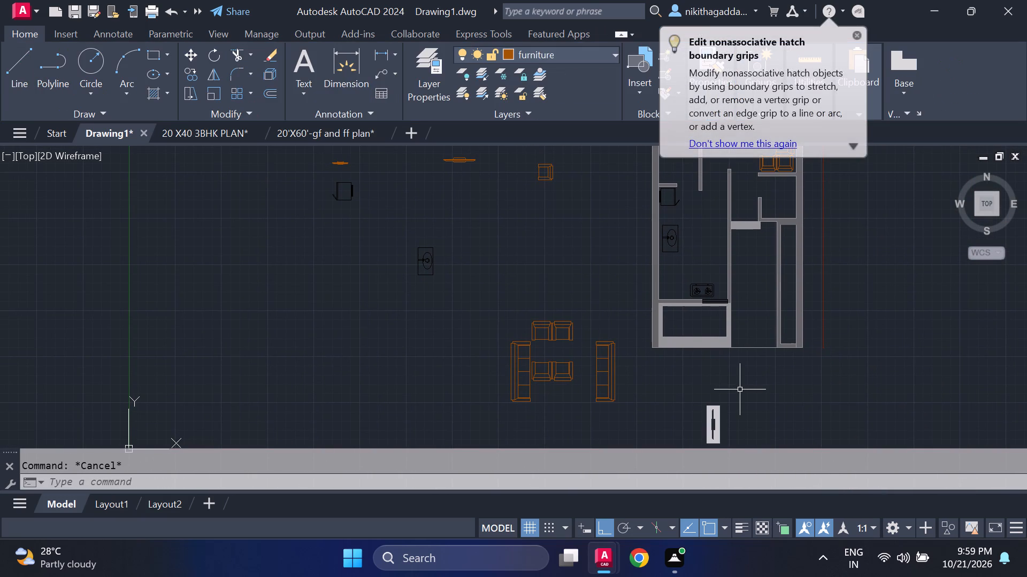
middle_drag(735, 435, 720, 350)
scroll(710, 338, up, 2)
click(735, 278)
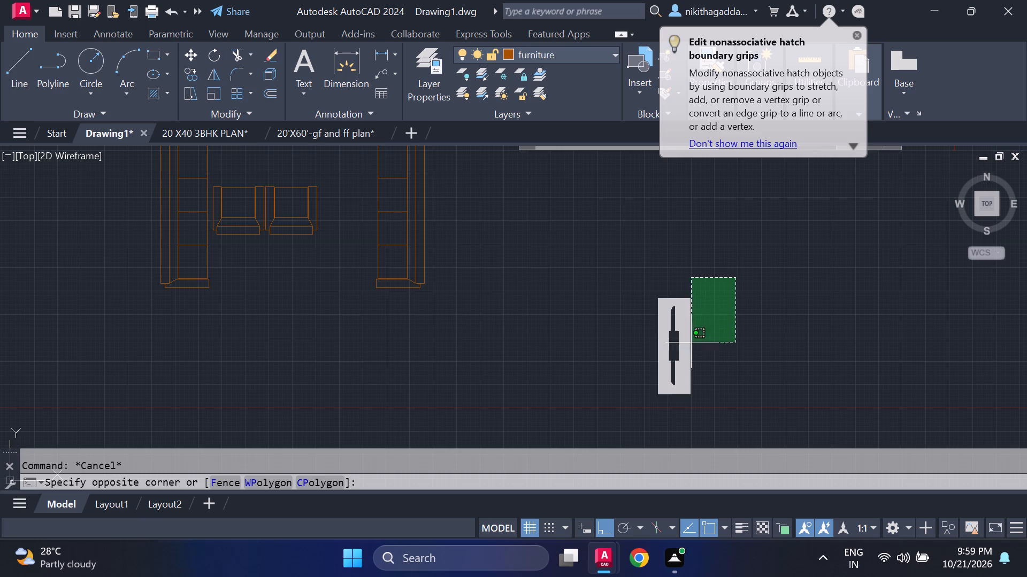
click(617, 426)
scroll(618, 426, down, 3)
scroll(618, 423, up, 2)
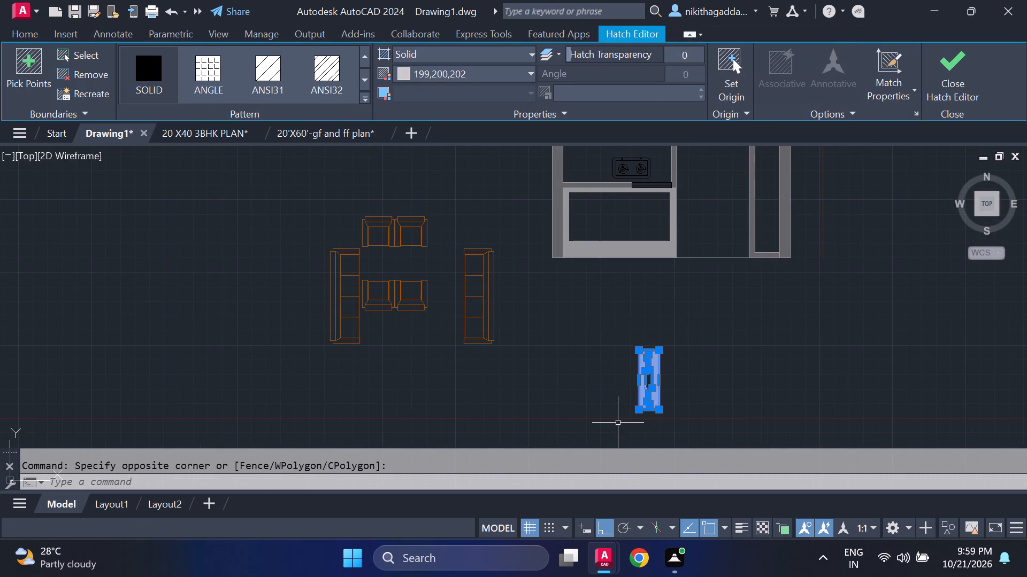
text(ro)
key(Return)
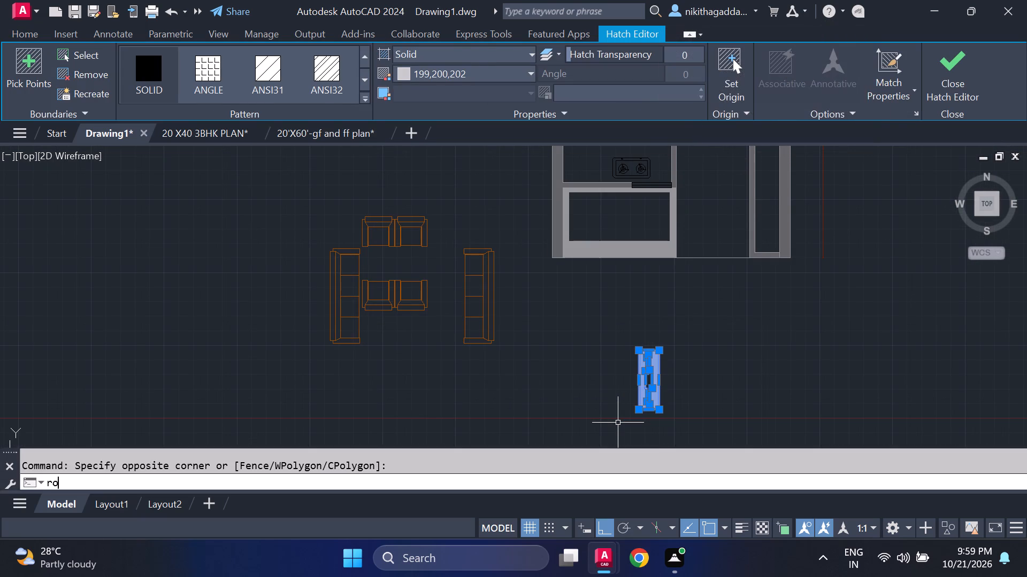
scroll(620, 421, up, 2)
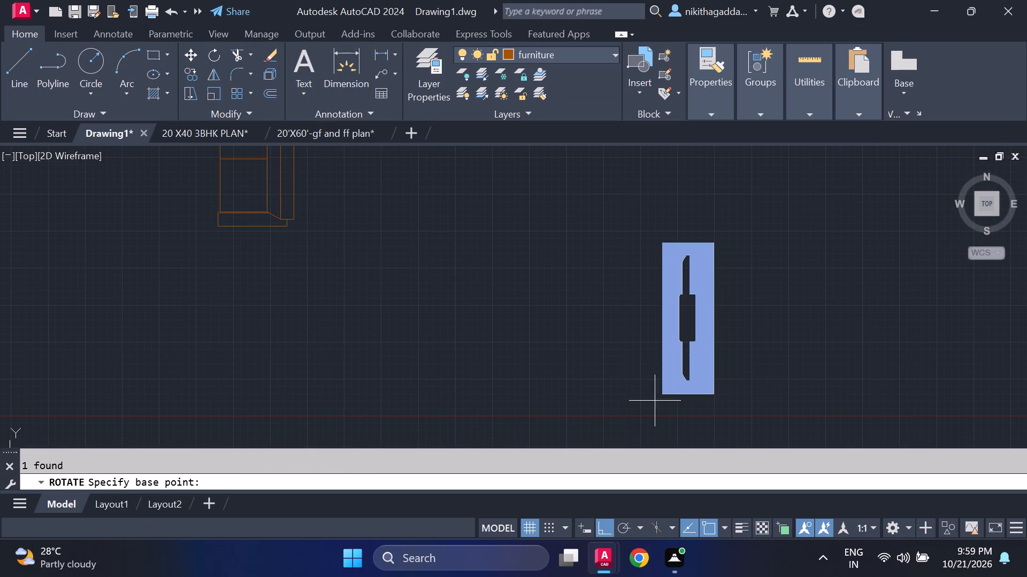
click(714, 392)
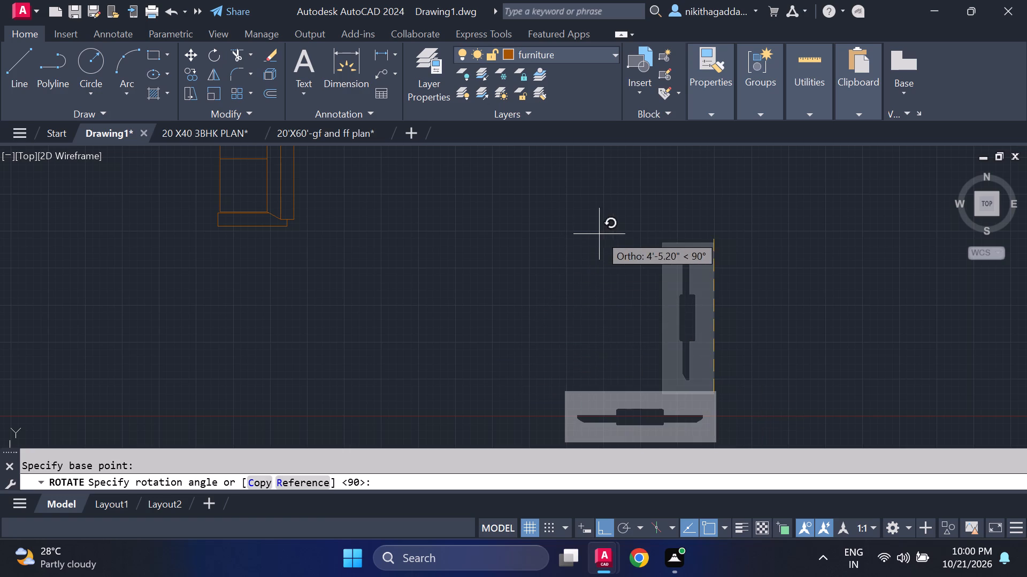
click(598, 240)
Erase the horizontal grey TV panel hatch south of the floor plan together with its matching western part.
scroll(628, 261, down, 3)
scroll(632, 280, up, 3)
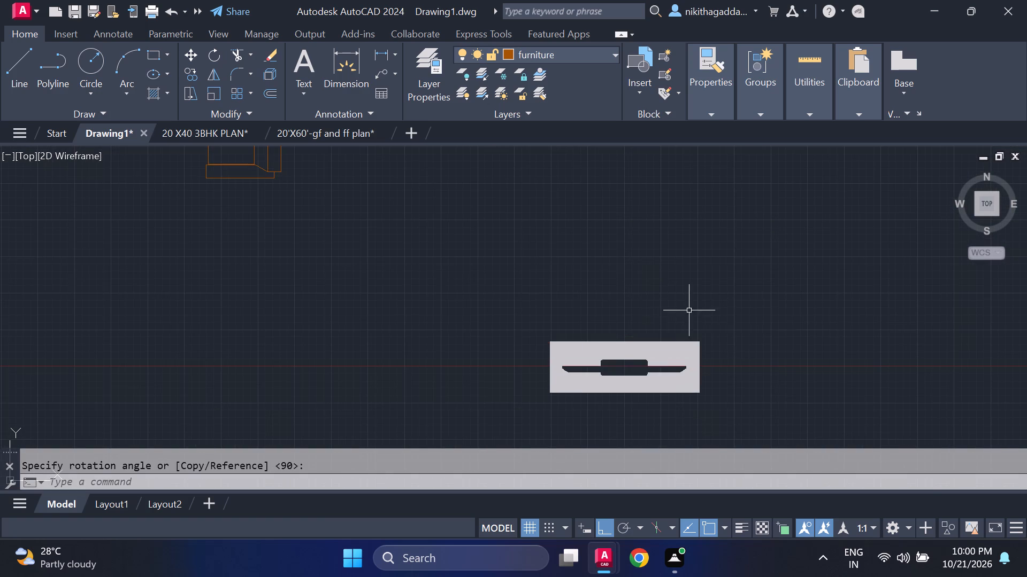
click(747, 301)
click(505, 404)
scroll(605, 321, down, 3)
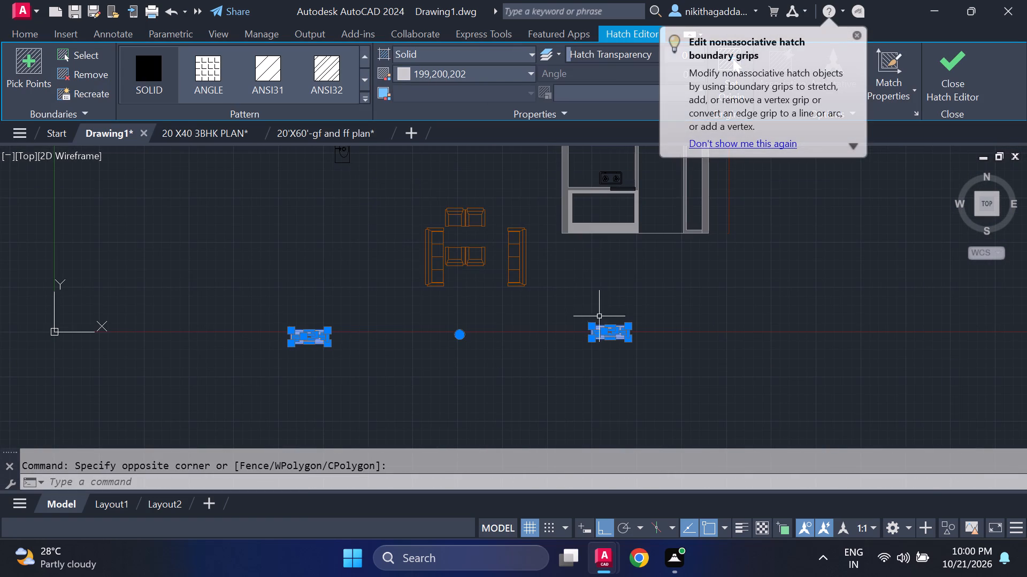
key(Delete)
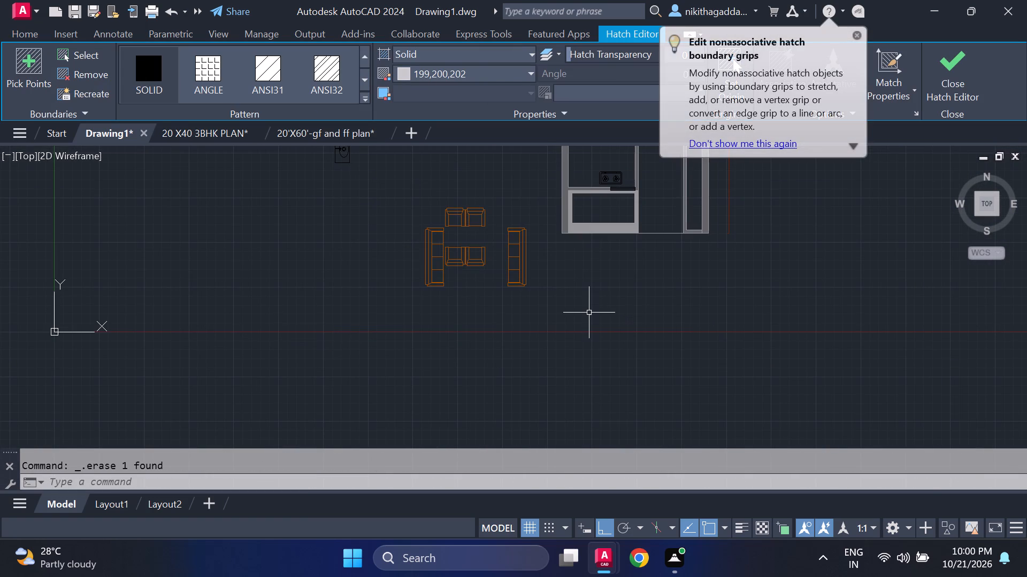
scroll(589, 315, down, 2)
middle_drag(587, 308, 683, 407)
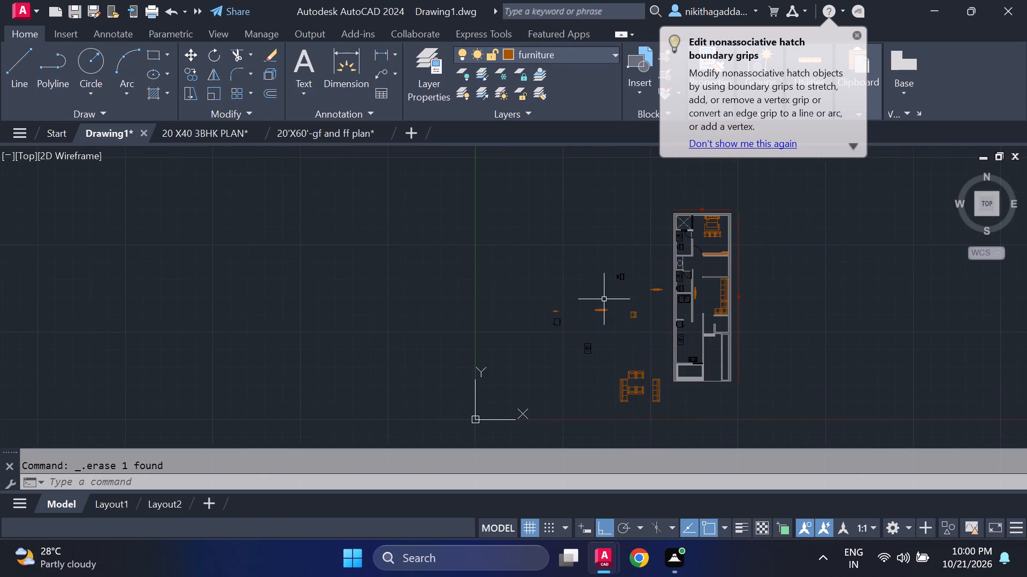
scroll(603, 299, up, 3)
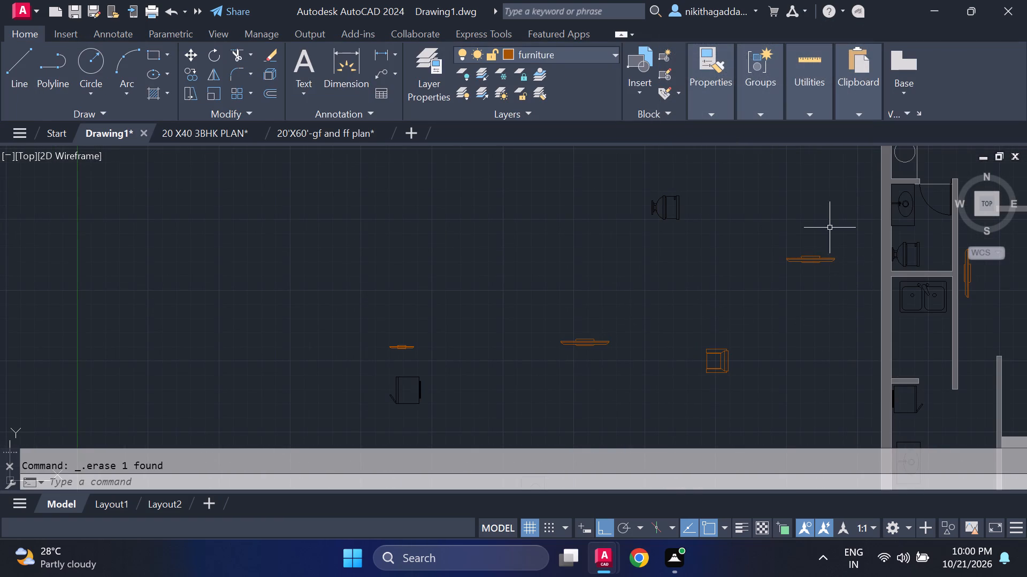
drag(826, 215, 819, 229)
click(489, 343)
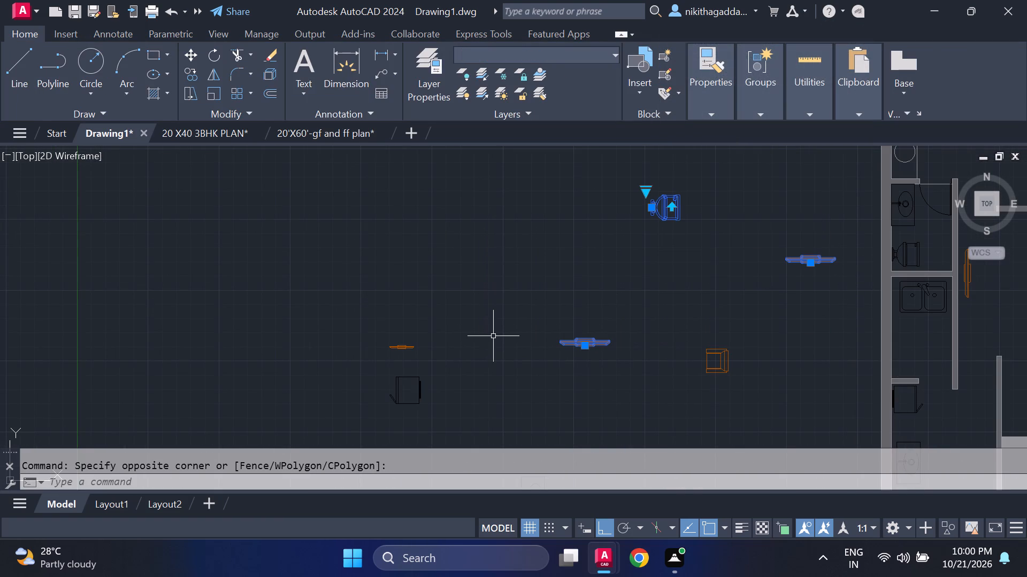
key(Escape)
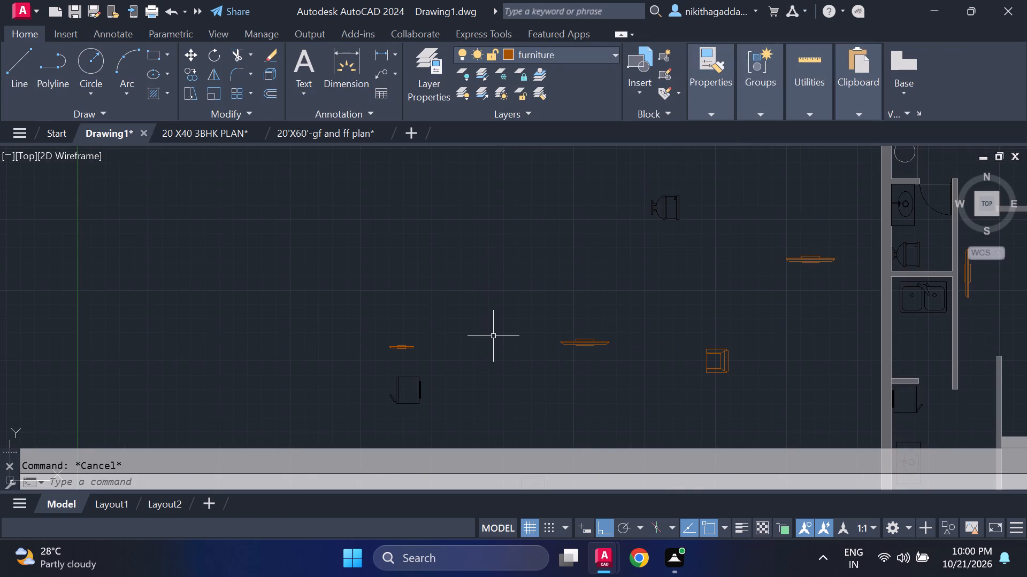
Erase the two larger loose horizontal TVs west of the floor plan, near the loose armchair.
drag(844, 247, 830, 256)
click(768, 295)
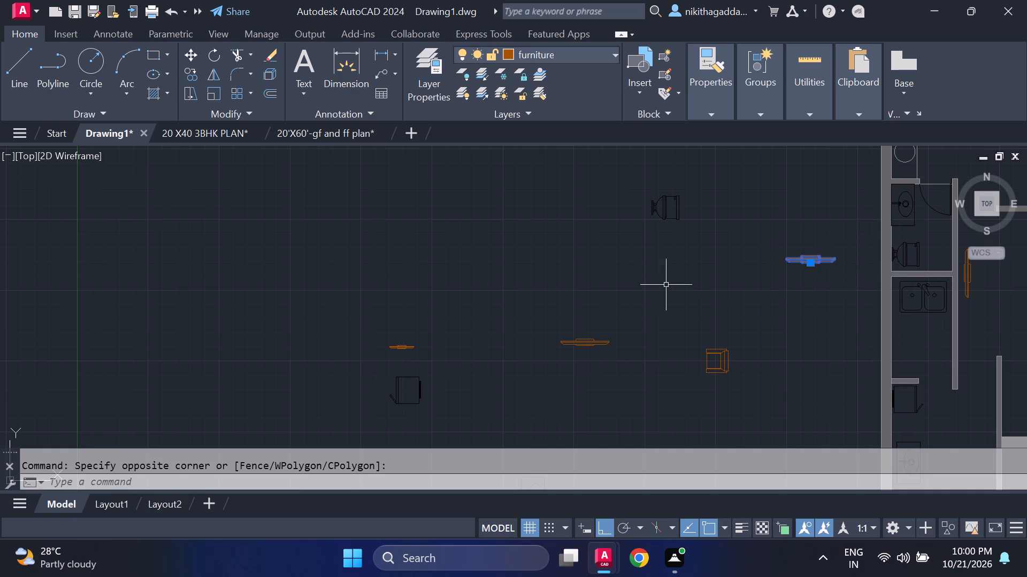
drag(662, 286, 591, 346)
click(522, 391)
key(Delete)
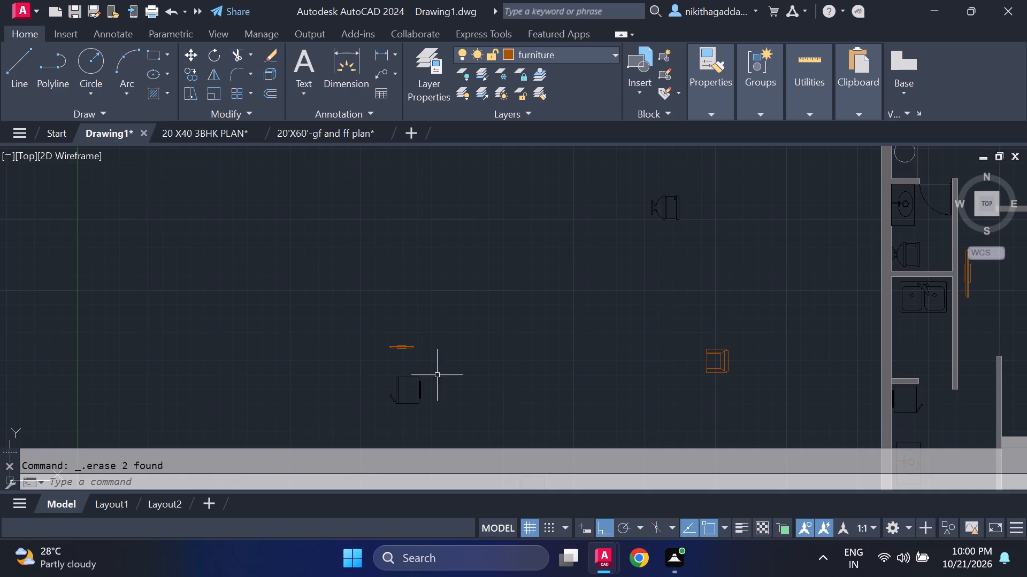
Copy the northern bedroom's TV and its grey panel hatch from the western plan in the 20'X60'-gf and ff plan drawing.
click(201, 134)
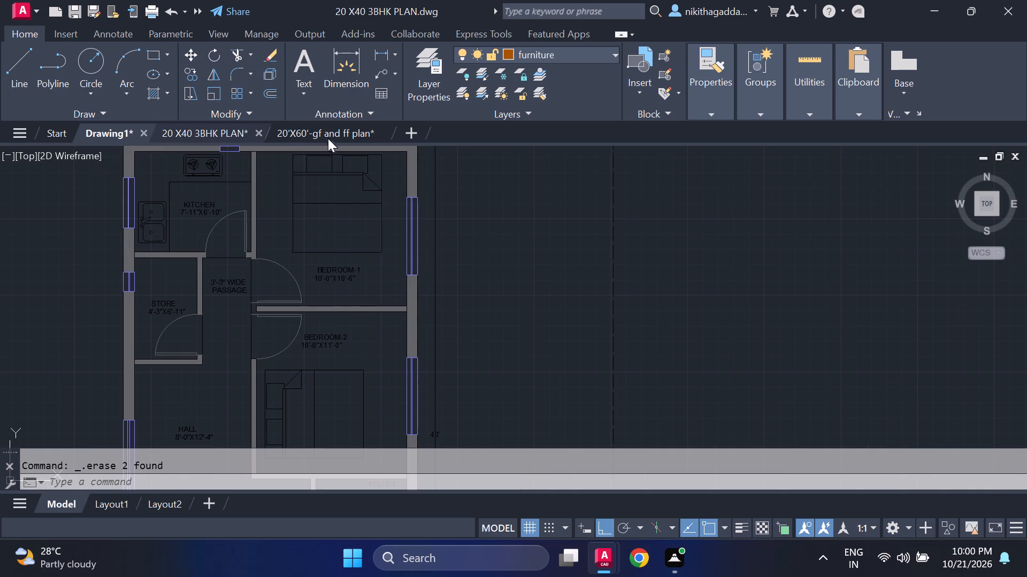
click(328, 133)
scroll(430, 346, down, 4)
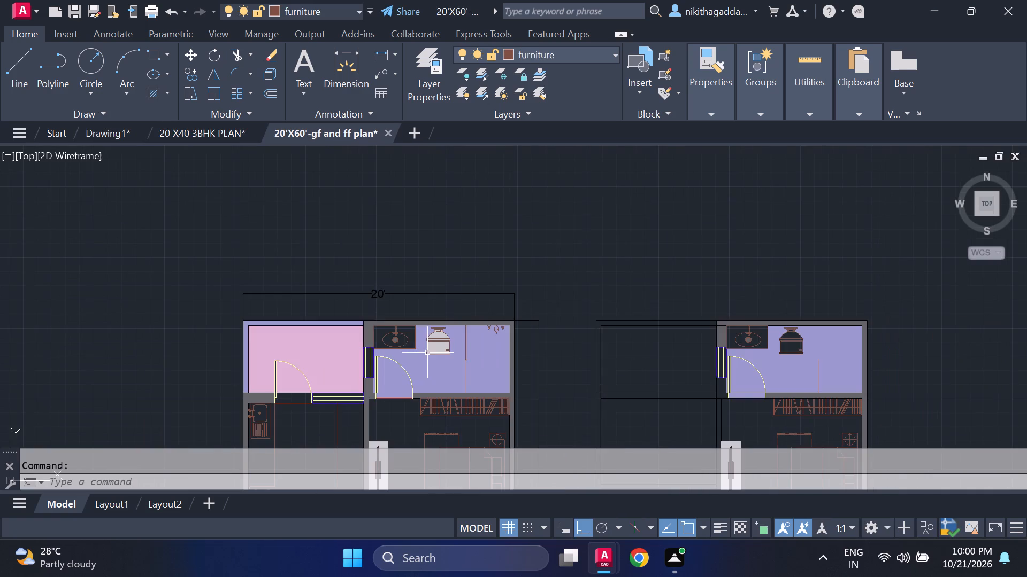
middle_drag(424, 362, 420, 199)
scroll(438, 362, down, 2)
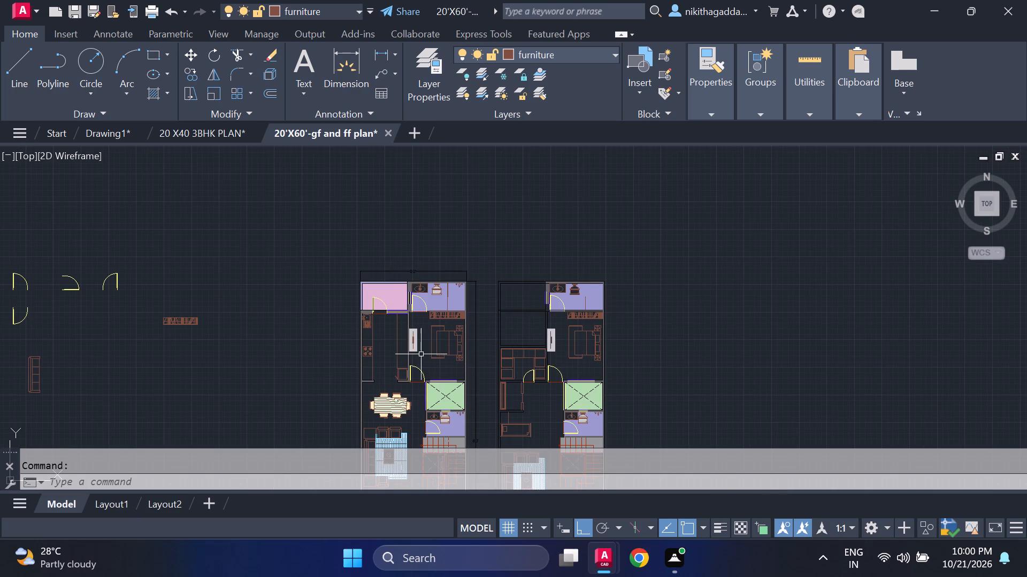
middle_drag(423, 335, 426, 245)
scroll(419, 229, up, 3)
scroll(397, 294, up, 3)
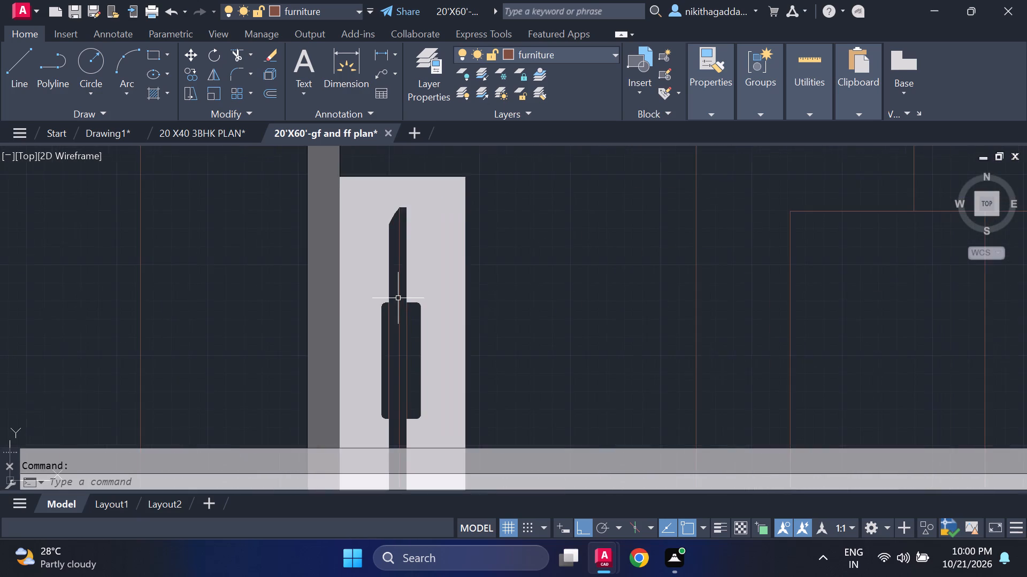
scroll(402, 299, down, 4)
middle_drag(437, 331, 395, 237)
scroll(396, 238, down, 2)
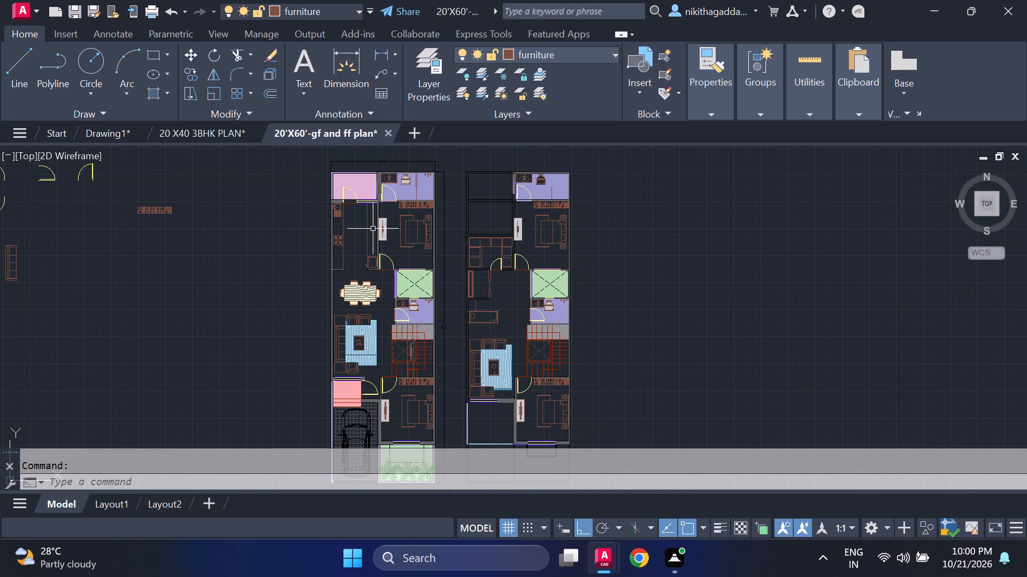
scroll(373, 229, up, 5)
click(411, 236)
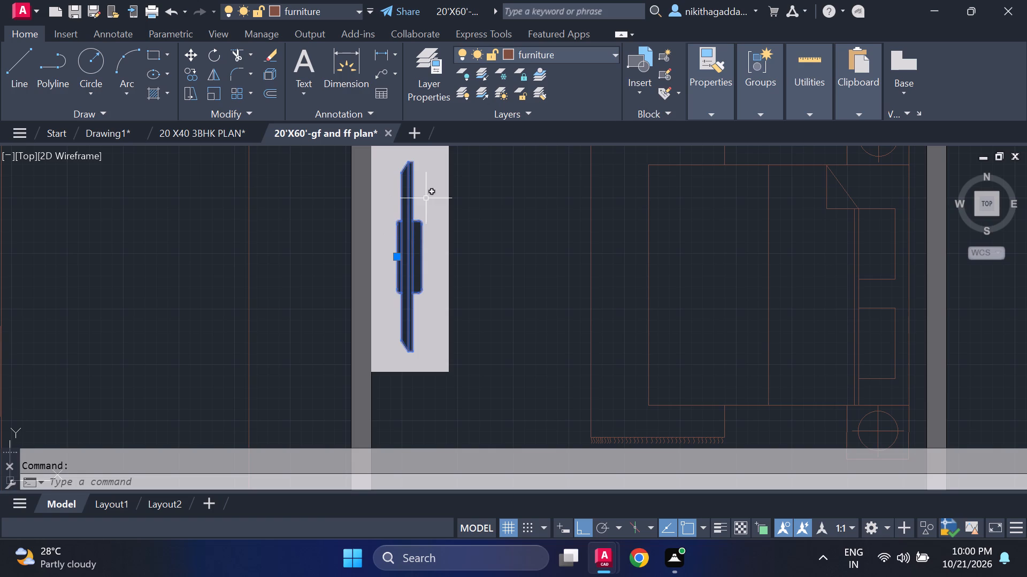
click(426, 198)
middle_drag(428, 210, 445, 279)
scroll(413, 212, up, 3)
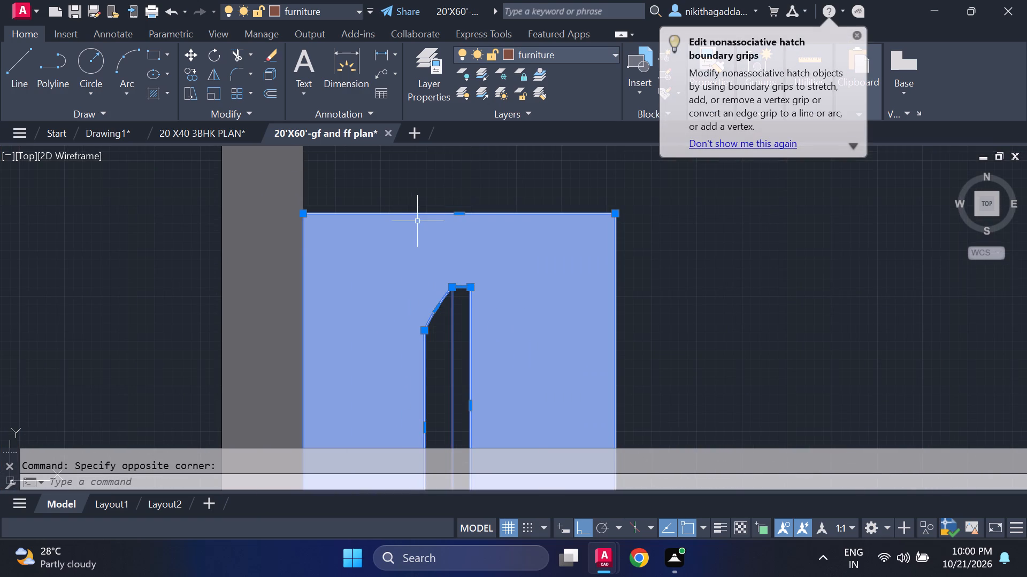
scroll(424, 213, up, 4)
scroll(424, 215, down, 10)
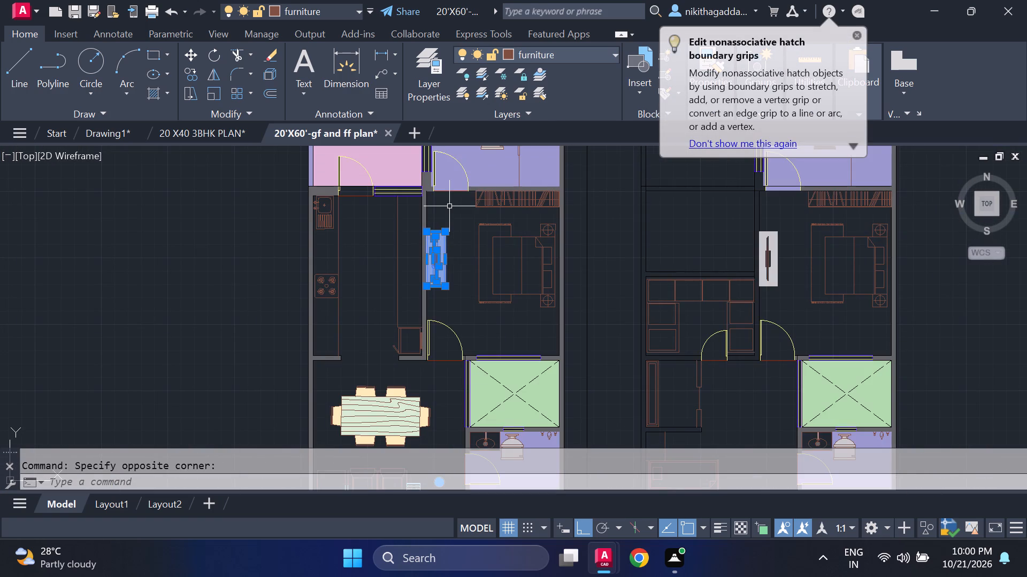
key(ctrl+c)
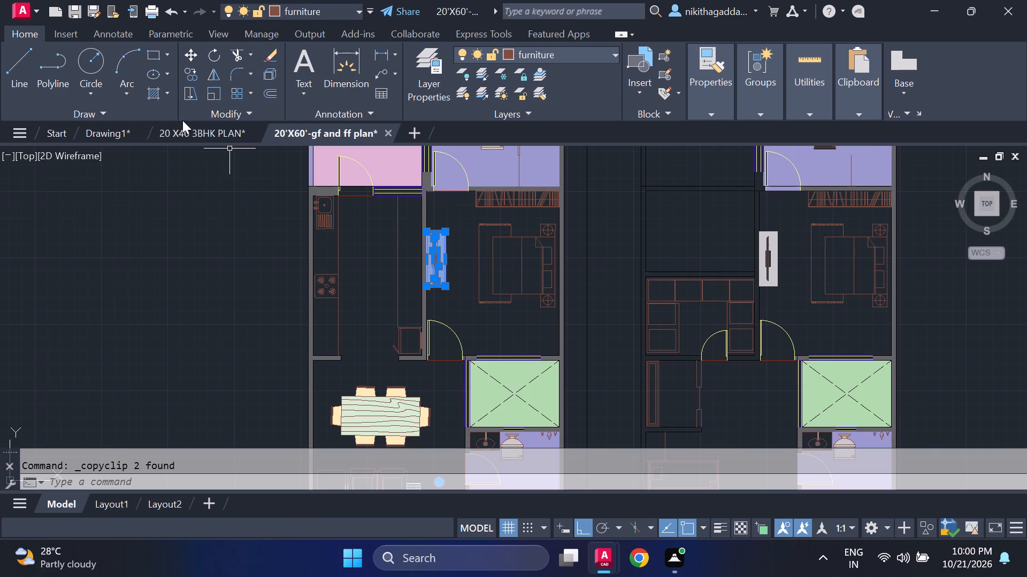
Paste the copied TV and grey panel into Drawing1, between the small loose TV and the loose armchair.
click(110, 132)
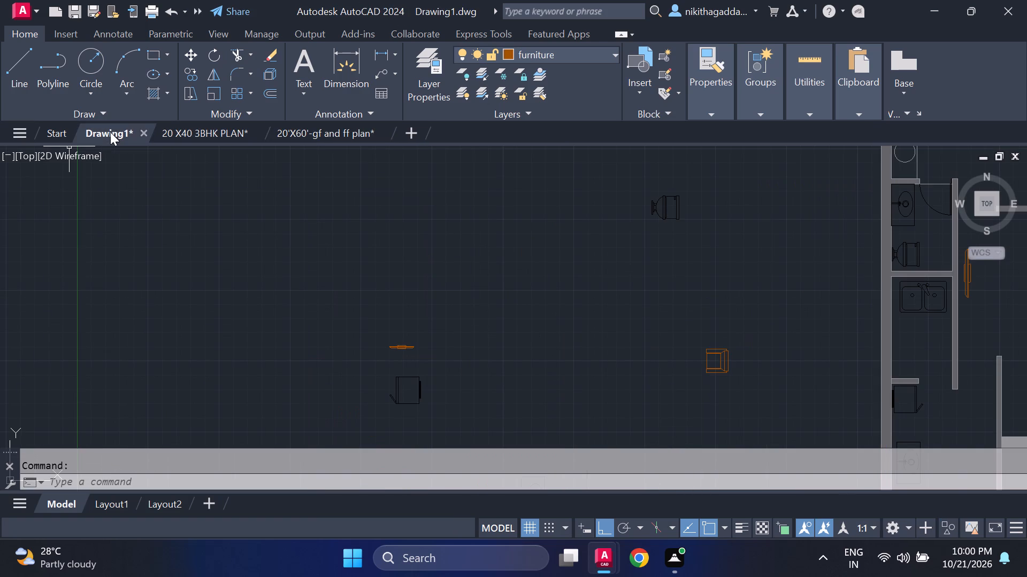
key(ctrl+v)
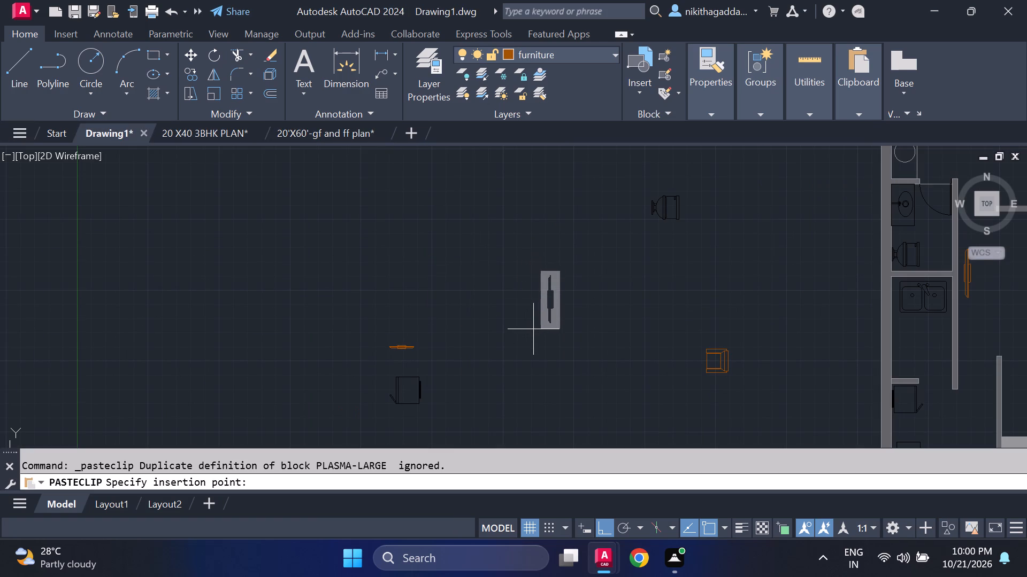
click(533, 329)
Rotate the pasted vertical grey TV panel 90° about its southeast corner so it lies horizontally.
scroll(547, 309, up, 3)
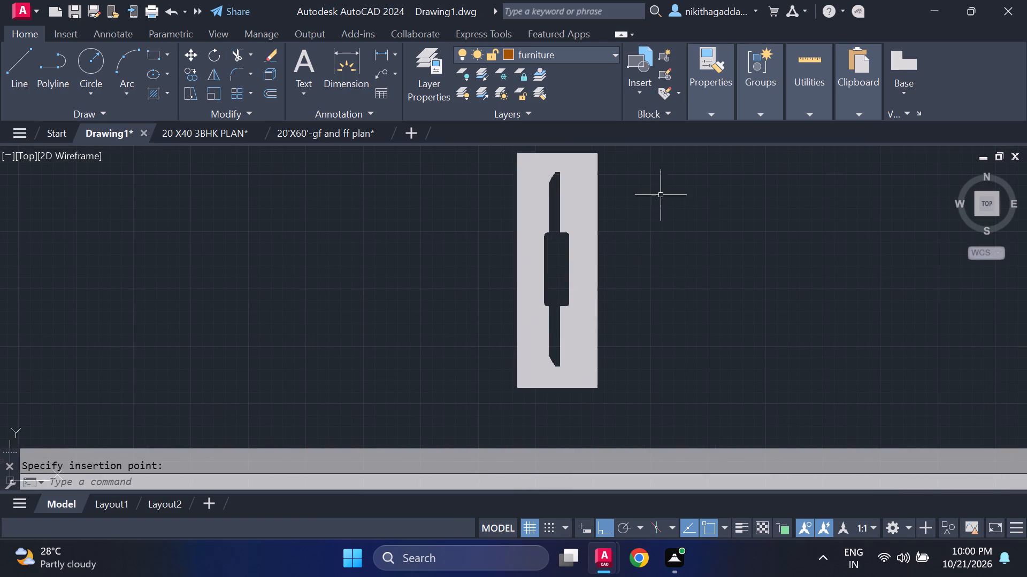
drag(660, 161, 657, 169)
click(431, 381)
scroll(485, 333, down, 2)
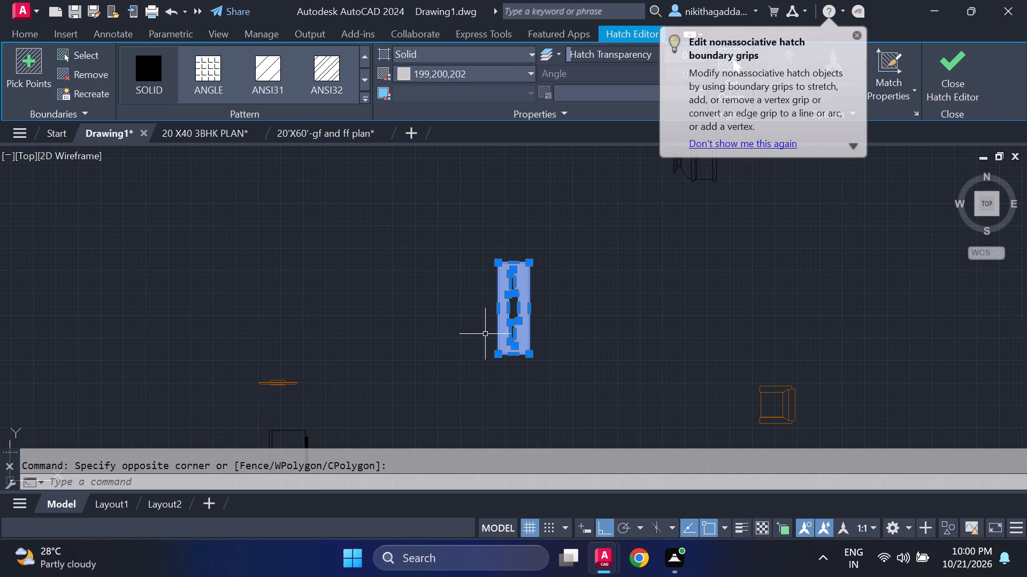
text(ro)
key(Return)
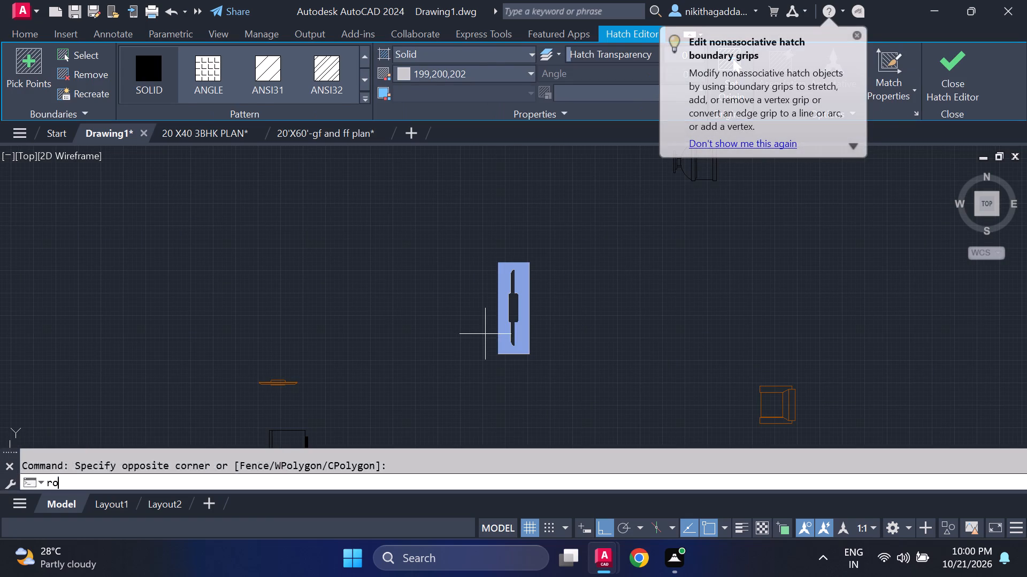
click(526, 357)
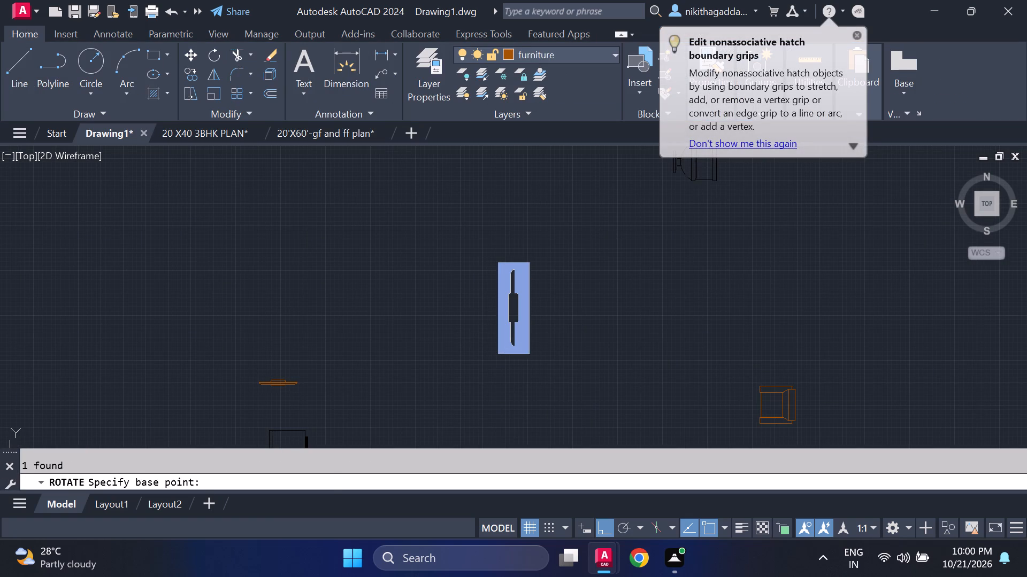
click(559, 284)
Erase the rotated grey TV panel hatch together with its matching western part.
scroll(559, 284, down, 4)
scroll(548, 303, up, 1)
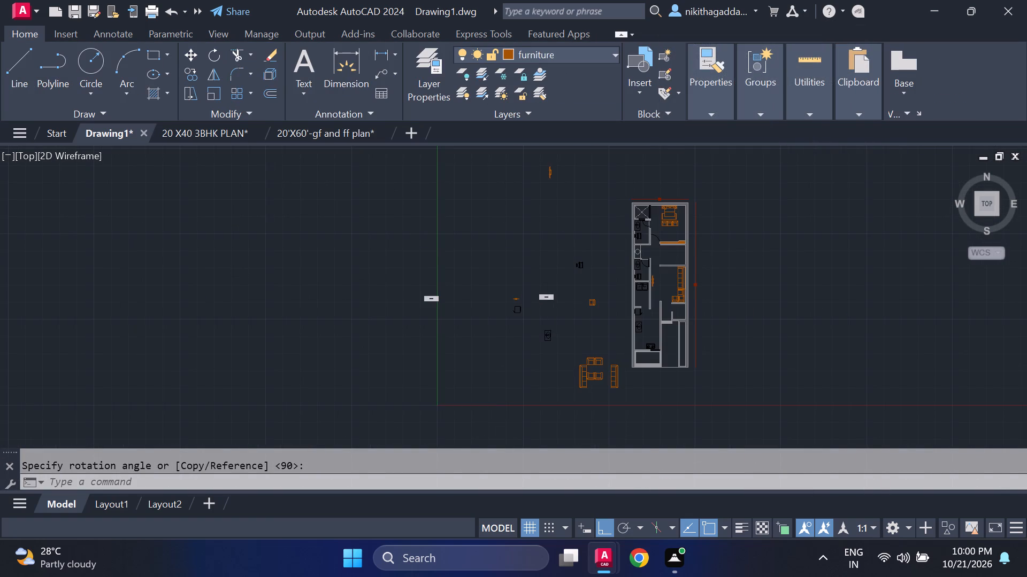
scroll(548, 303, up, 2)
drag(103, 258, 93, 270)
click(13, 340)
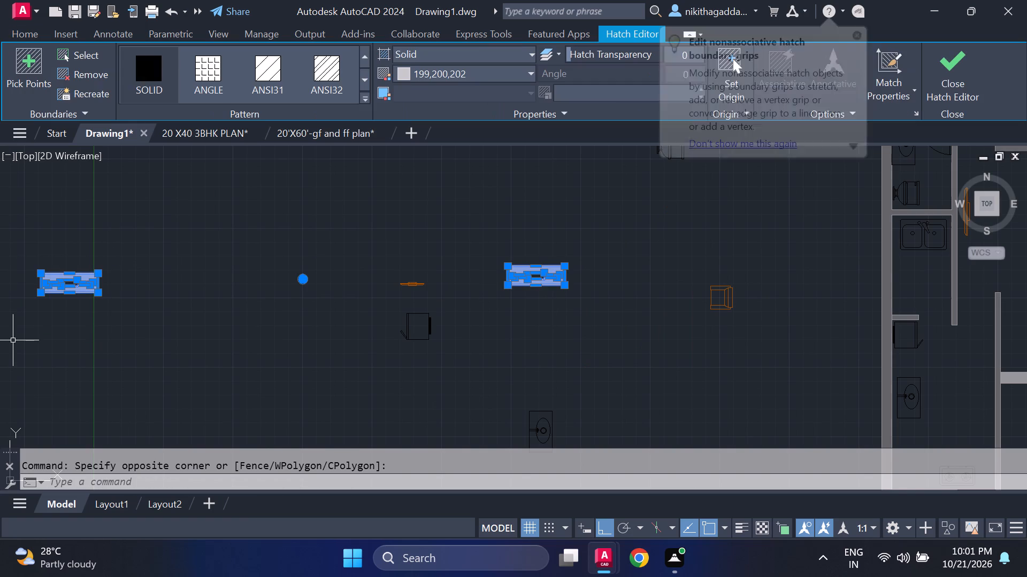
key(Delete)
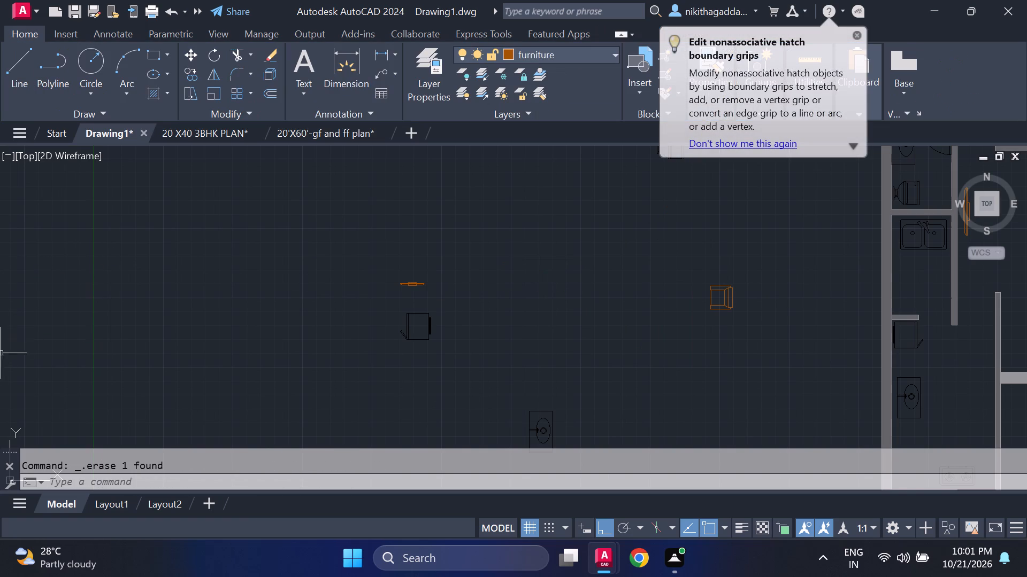
Copy only the northern bedroom's TV from the 20'X60'-gf and ff plan drawing into empty space far west of Drawing1's floor plan.
scroll(232, 297, down, 4)
middle_drag(246, 312, 421, 245)
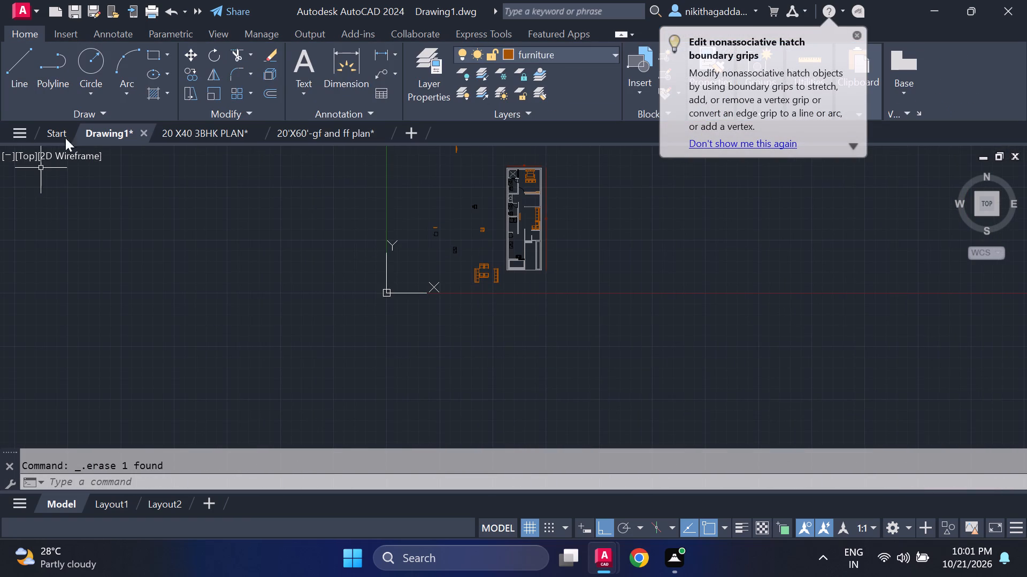
click(321, 138)
scroll(410, 254, down, 3)
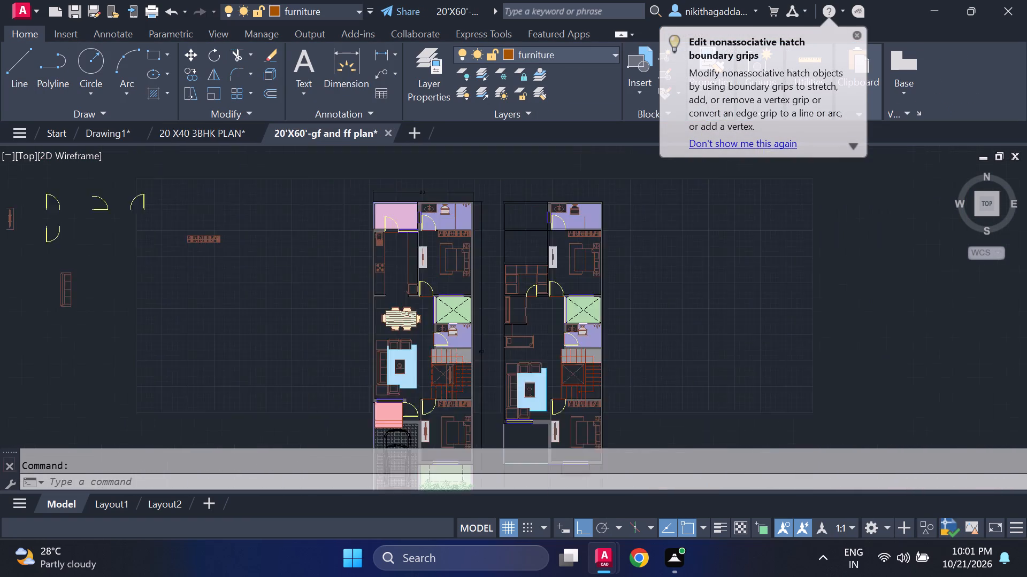
scroll(418, 259, down, 1)
scroll(427, 252, up, 5)
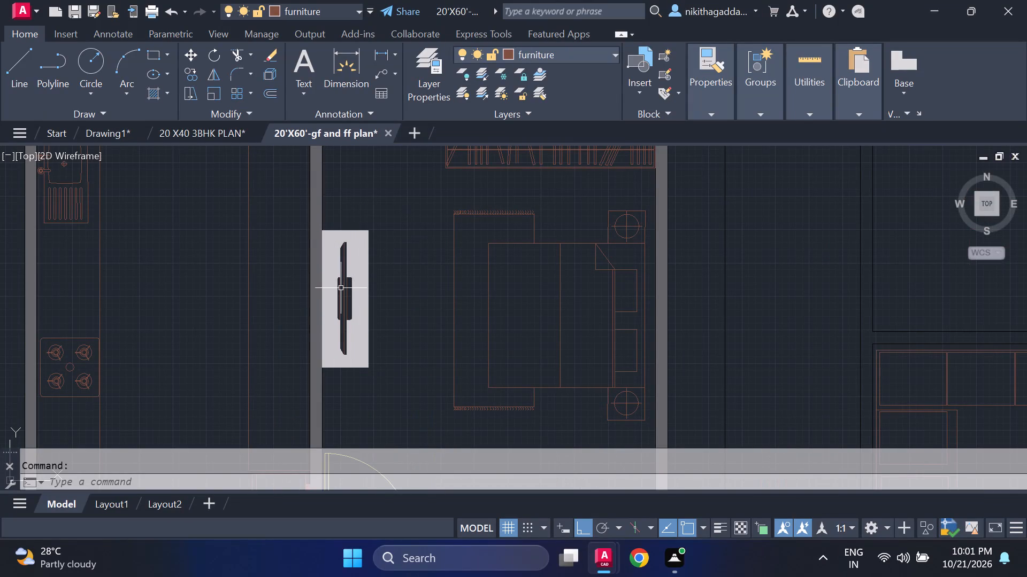
click(341, 288)
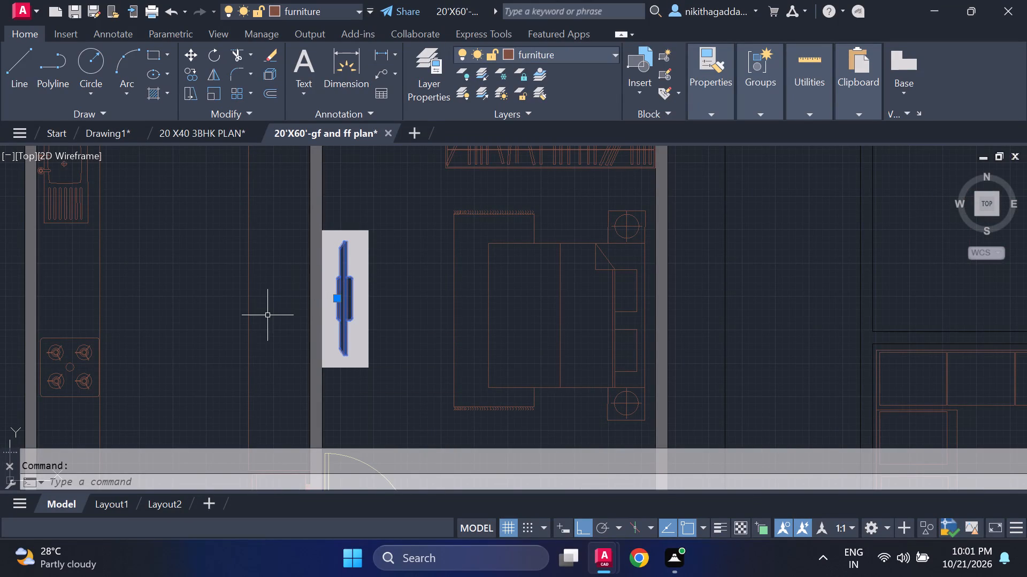
key(ctrl+c)
click(110, 136)
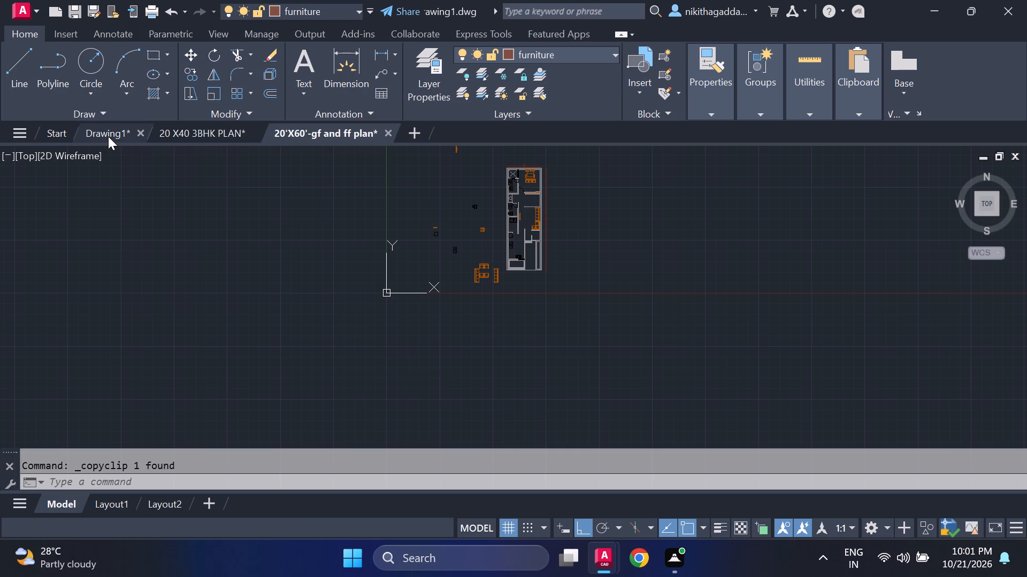
key(ctrl+v)
click(334, 275)
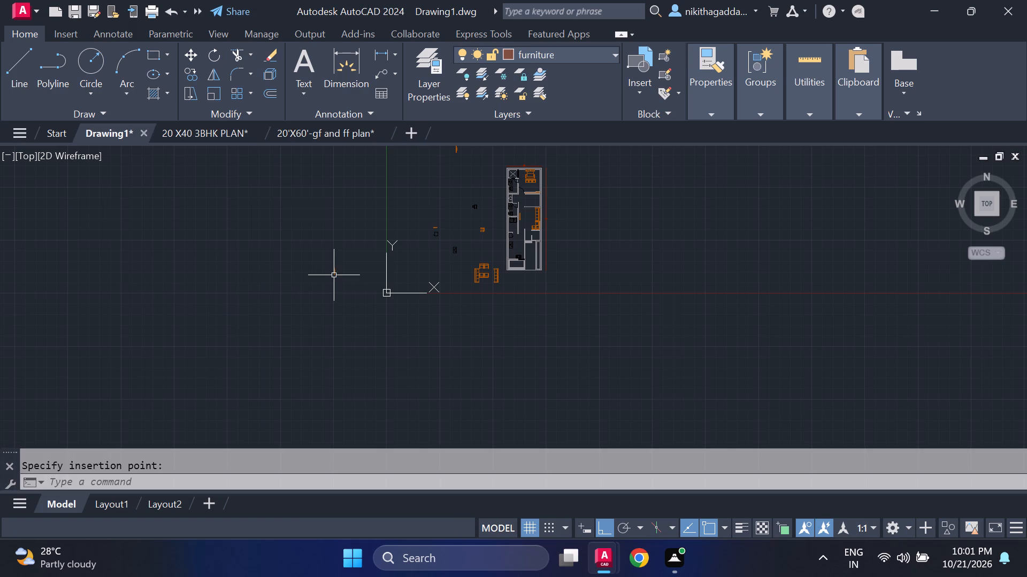
Rotate the pasted TV 90° about its lower end so it lies horizontally.
scroll(324, 272, up, 5)
drag(412, 239, 403, 243)
click(291, 300)
text(ro)
key(Return)
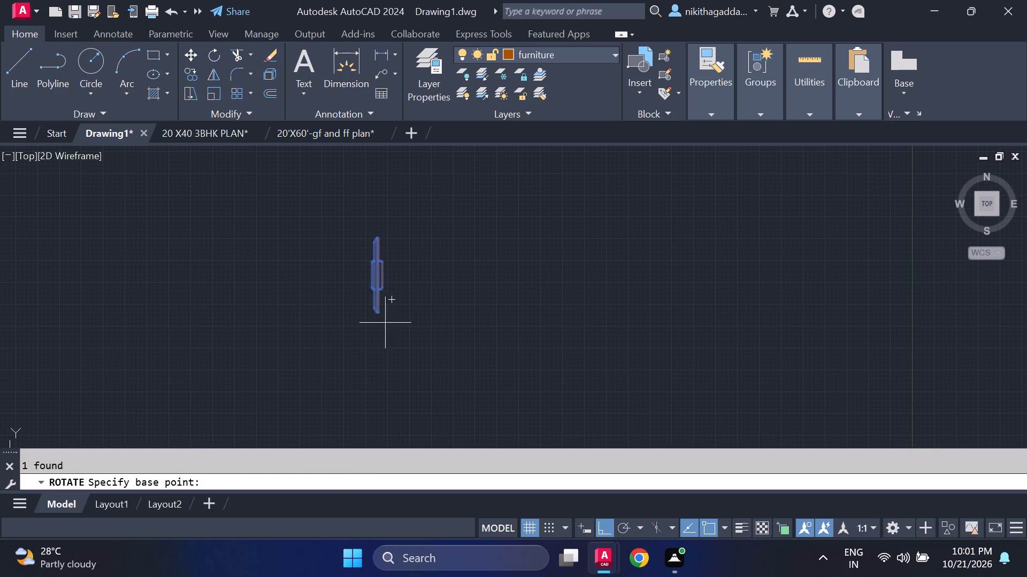
click(381, 314)
click(421, 186)
Draw a closed rectangle of lines around the horizontal TV, about 1'-3.75" deep and slightly wider than the TV.
scroll(395, 280, up, 1)
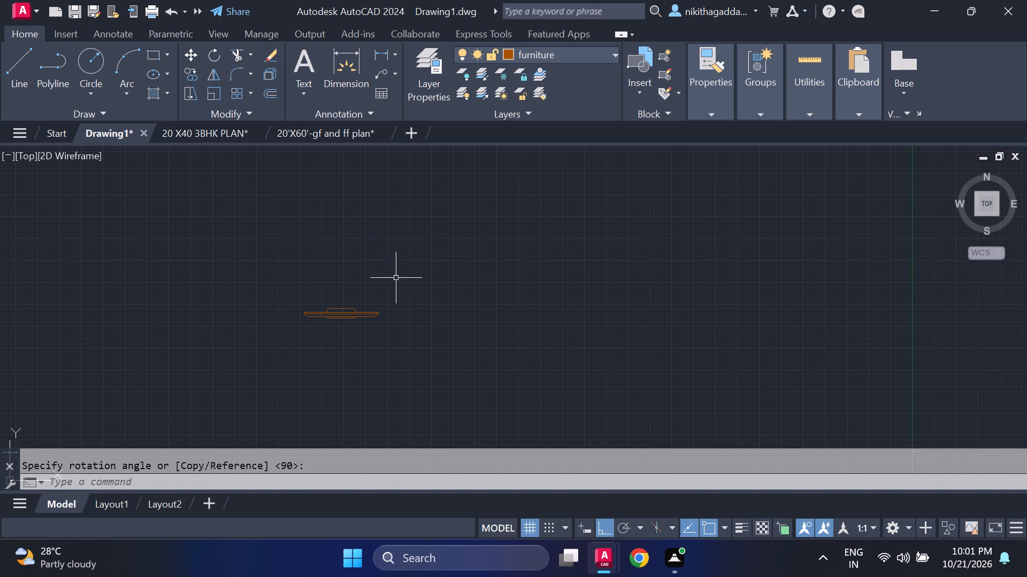
scroll(395, 280, up, 1)
scroll(395, 288, down, 1)
middle_drag(393, 290, 496, 280)
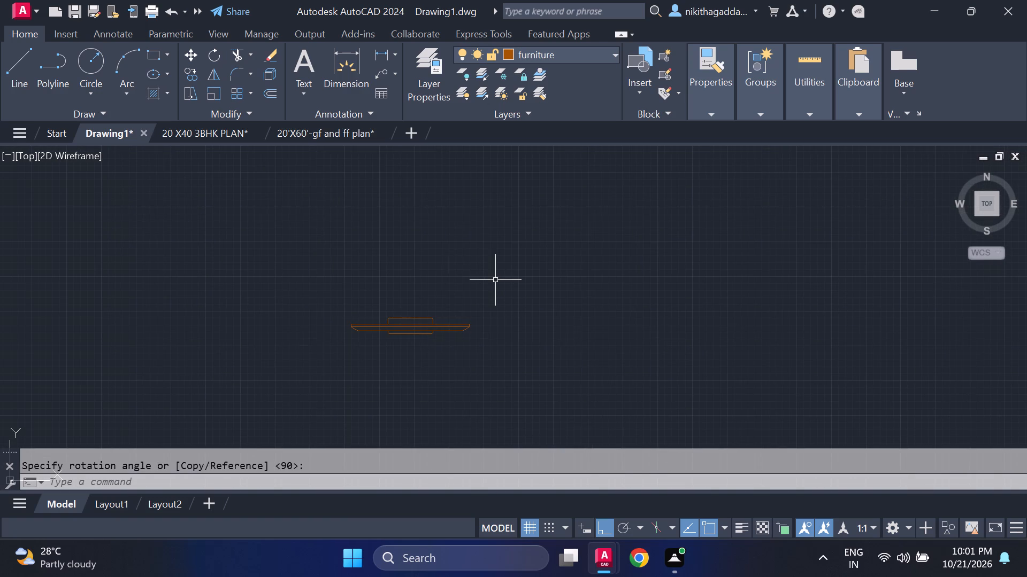
key(l)
key(Return)
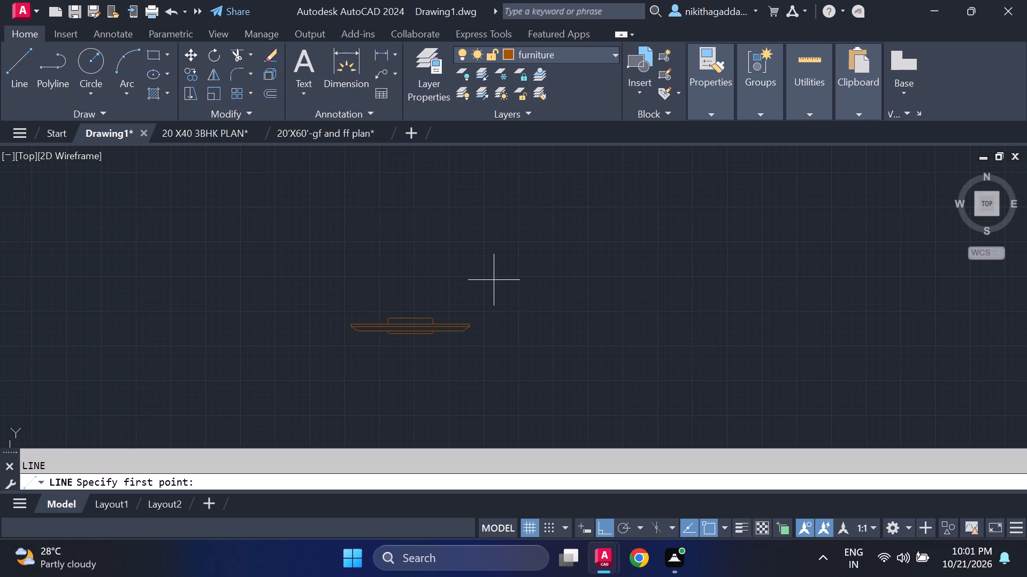
scroll(350, 301, up, 2)
middle_drag(354, 358, 411, 253)
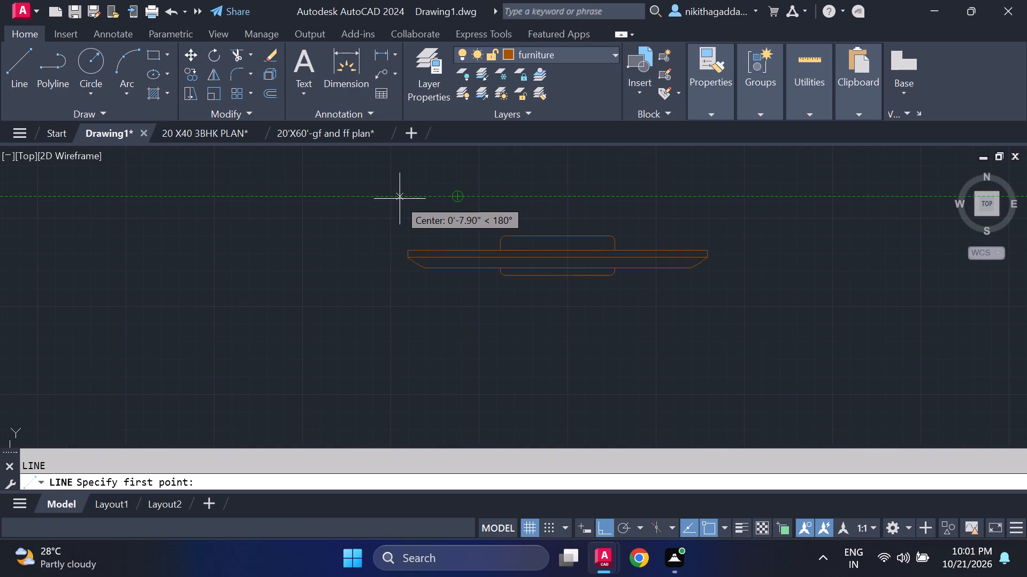
click(376, 200)
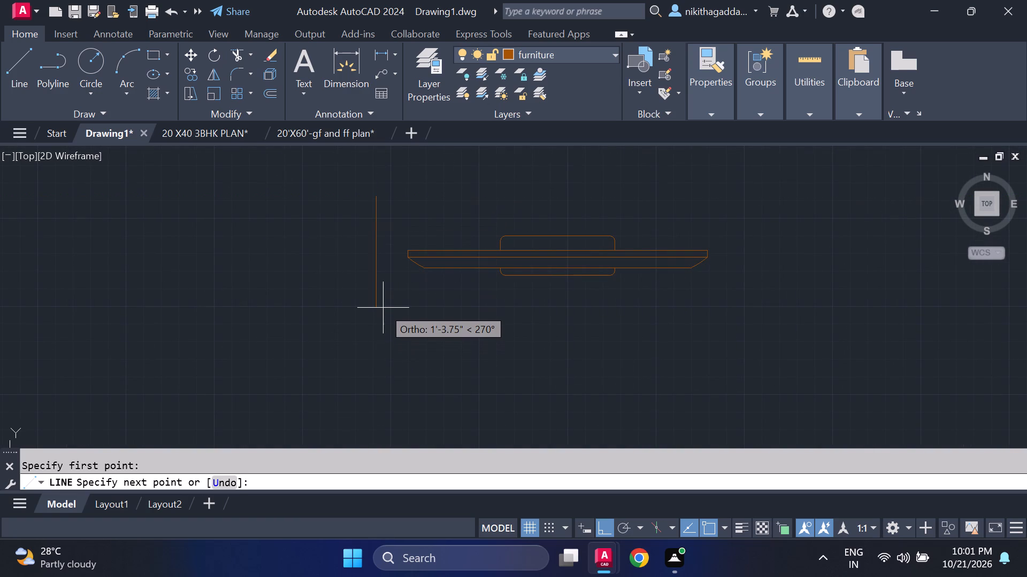
click(383, 307)
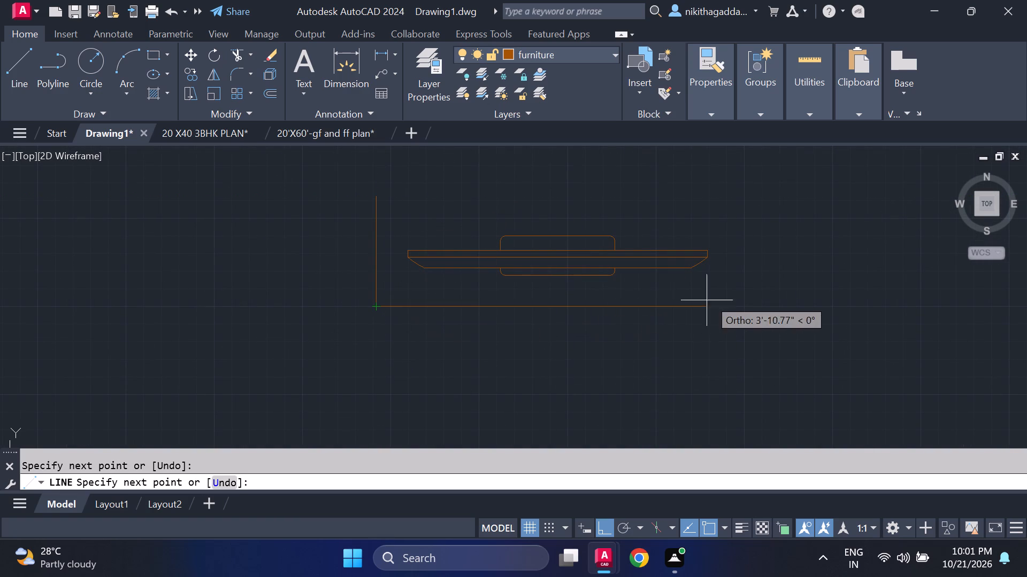
click(736, 295)
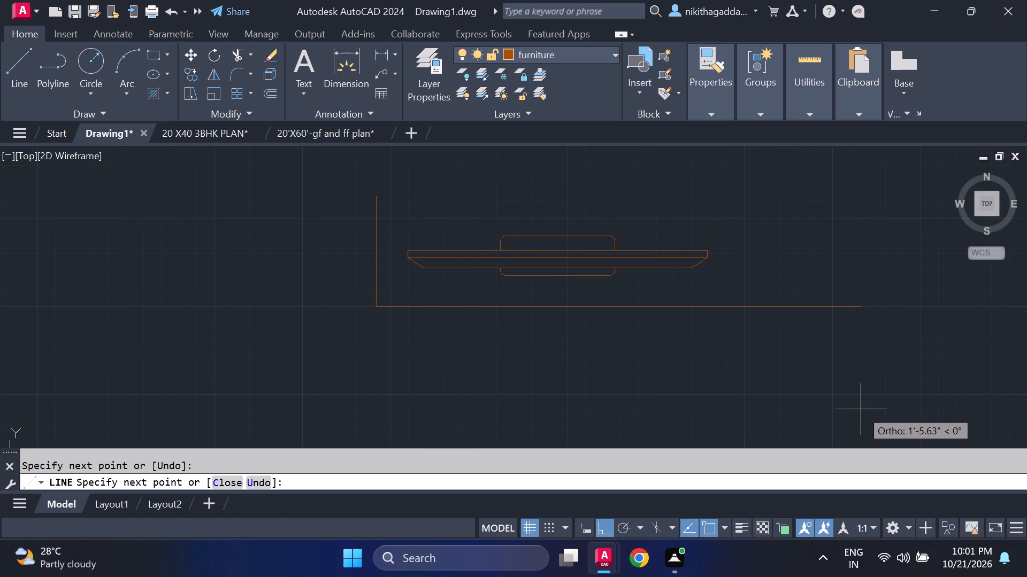
scroll(861, 409, down, 2)
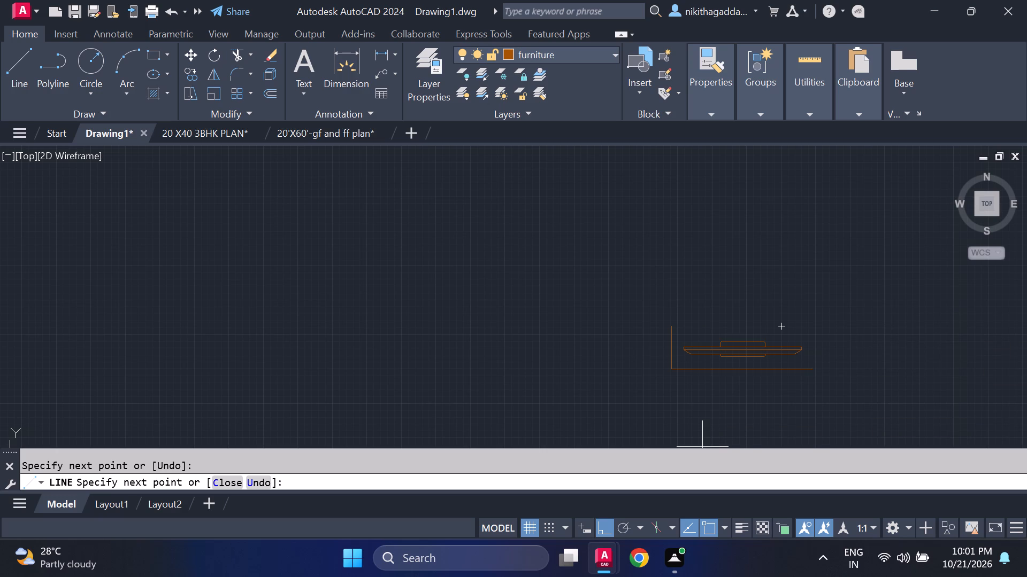
middle_click(677, 456)
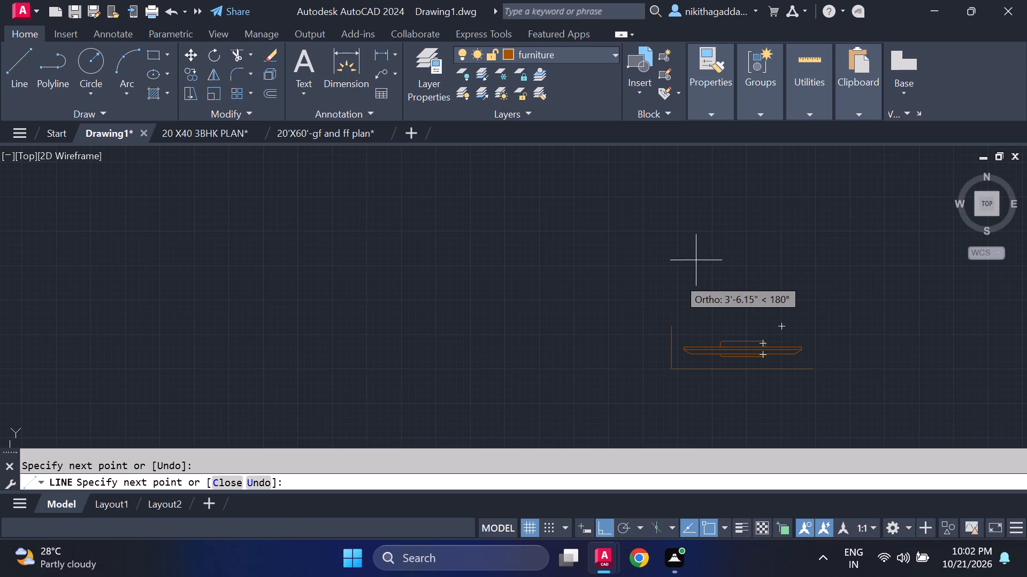
scroll(678, 286, up, 3)
scroll(705, 295, down, 3)
scroll(726, 309, up, 1)
middle_drag(723, 309, 691, 282)
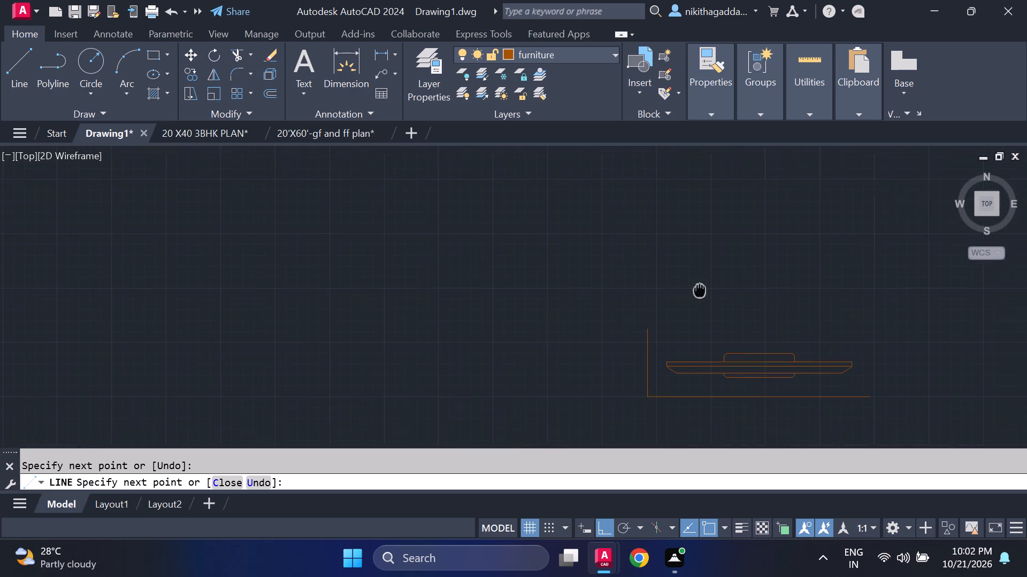
middle_drag(691, 282, 645, 253)
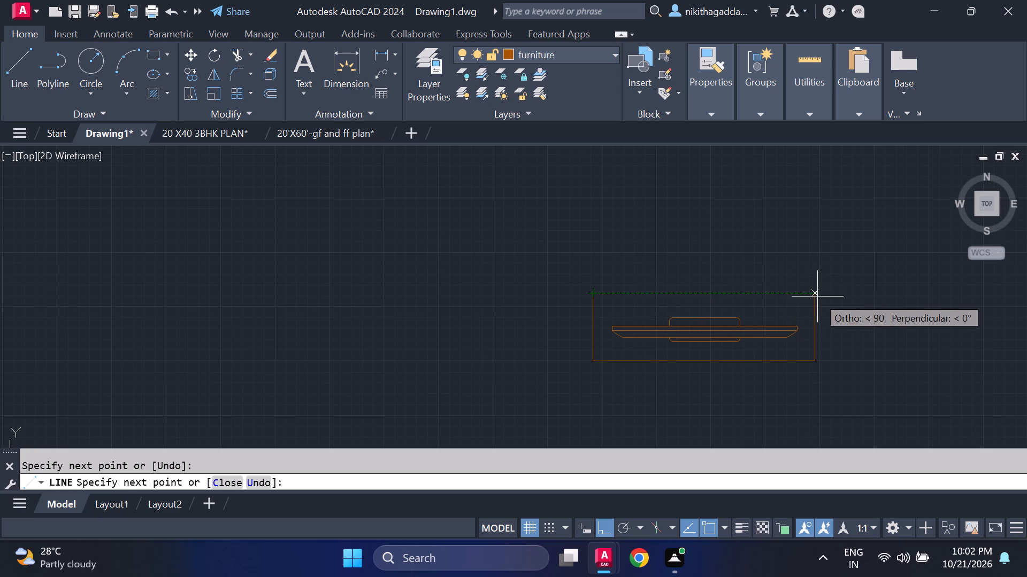
click(816, 293)
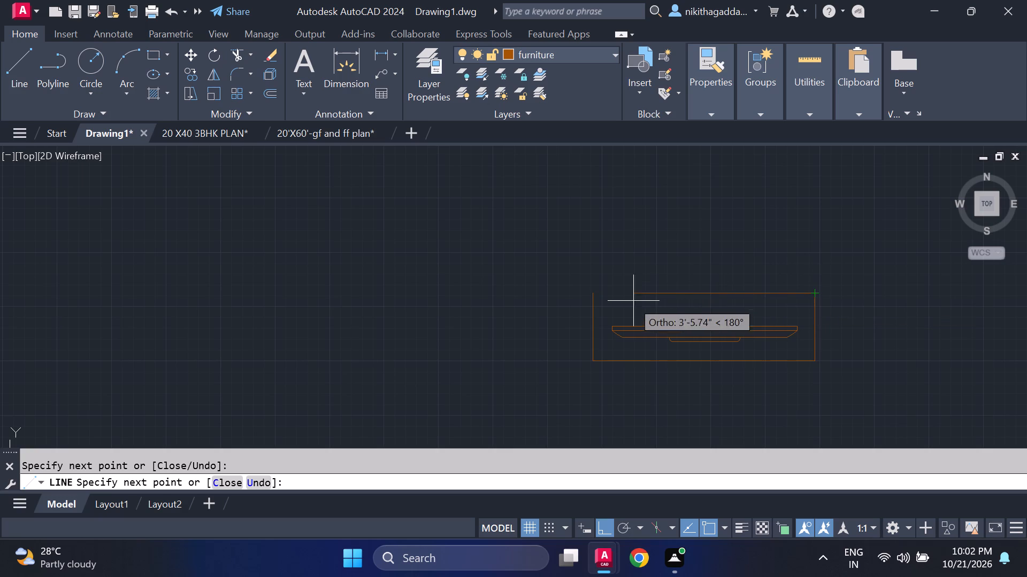
click(594, 298)
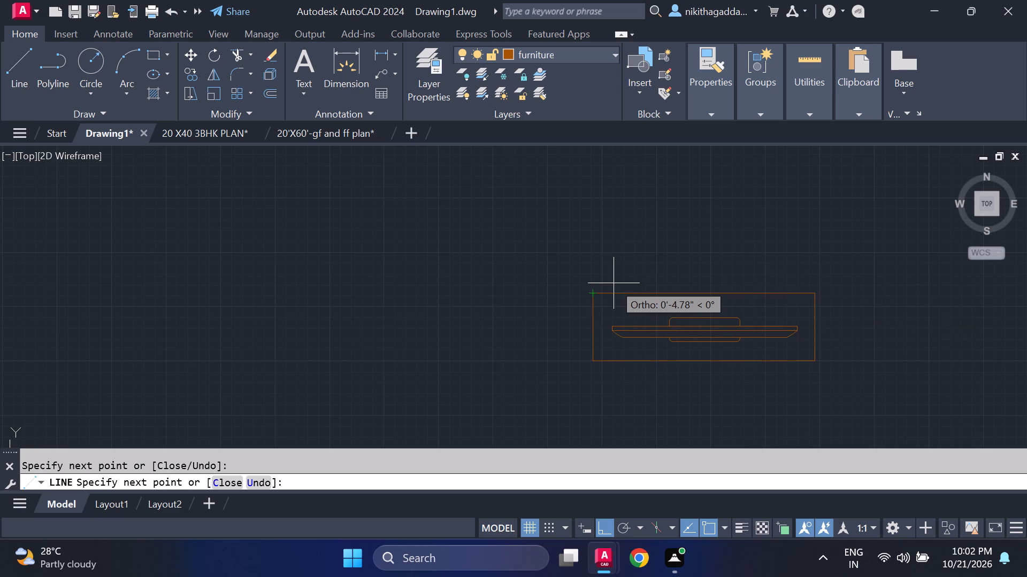
key(Escape)
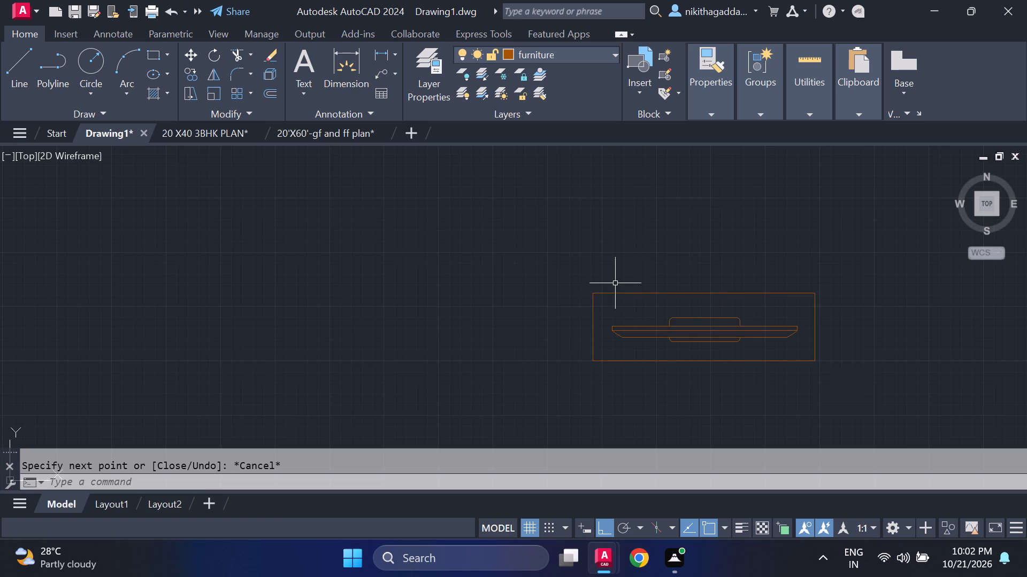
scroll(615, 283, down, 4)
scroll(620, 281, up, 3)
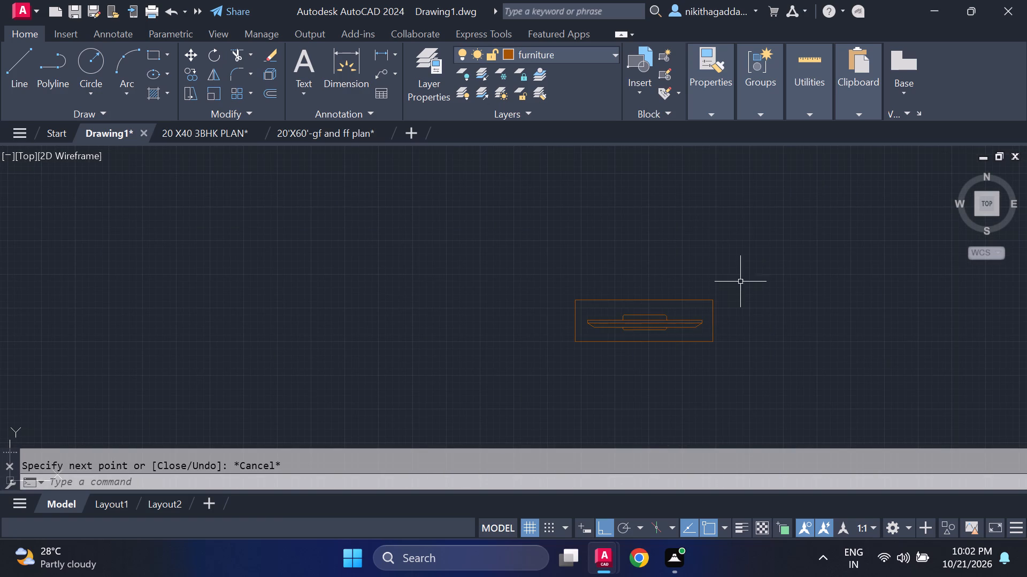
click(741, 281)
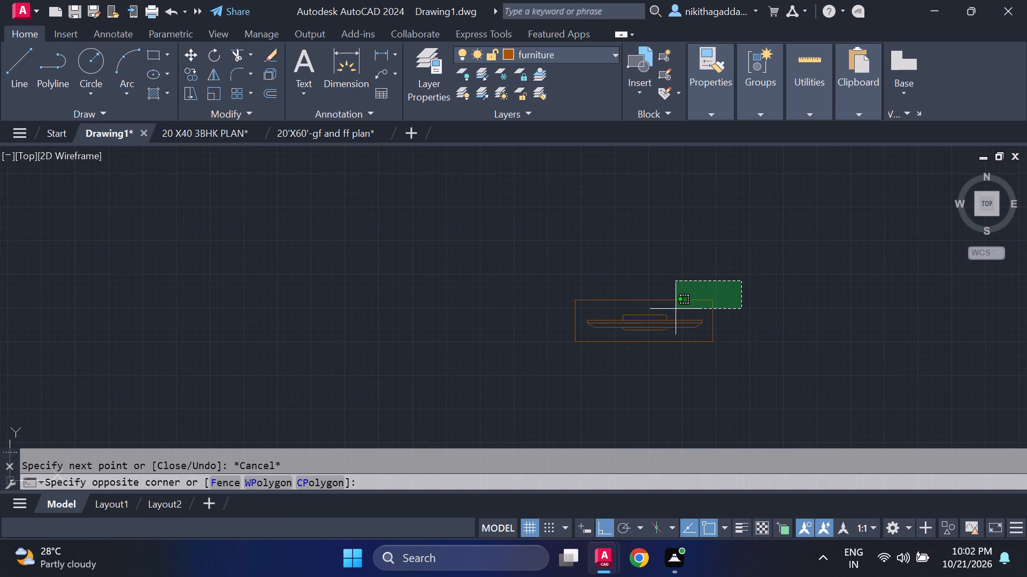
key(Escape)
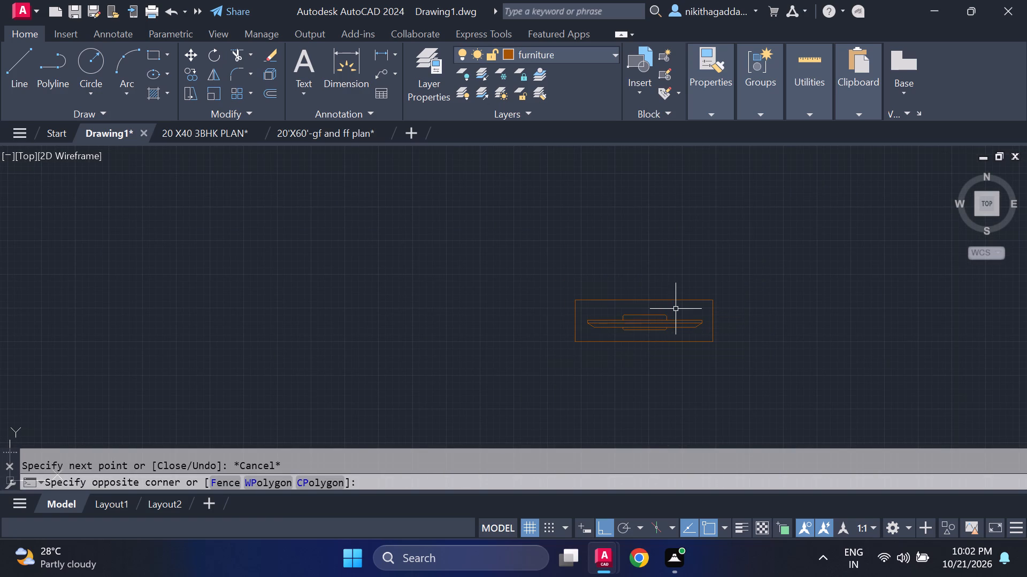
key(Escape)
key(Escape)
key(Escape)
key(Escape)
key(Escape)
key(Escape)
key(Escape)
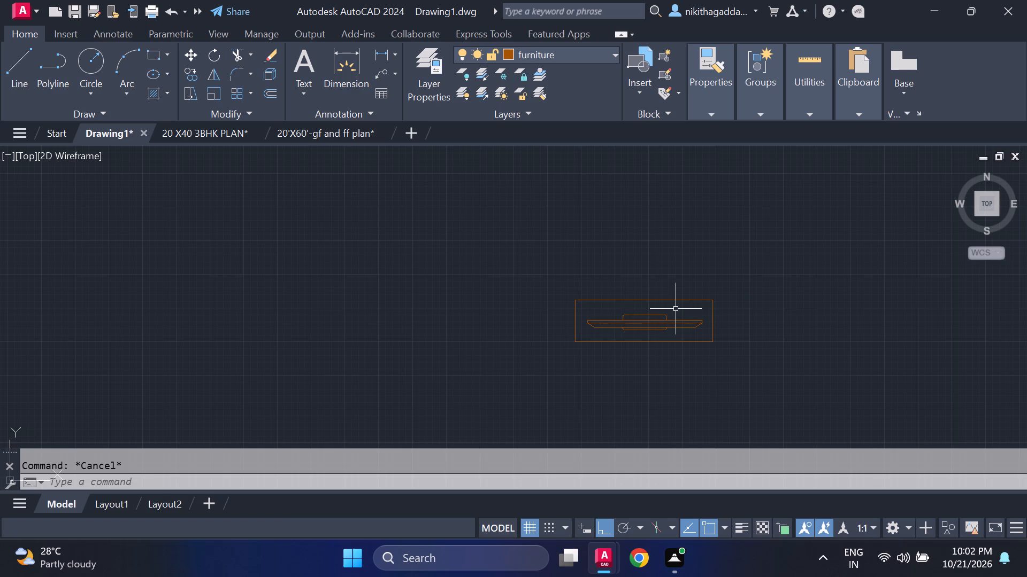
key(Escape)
Fill the area between the rectangle and the TV outline with a solid hatch in white (255,255,255).
scroll(727, 410, up, 1)
scroll(615, 264, up, 2)
middle_drag(615, 266, 604, 322)
scroll(604, 322, up, 3)
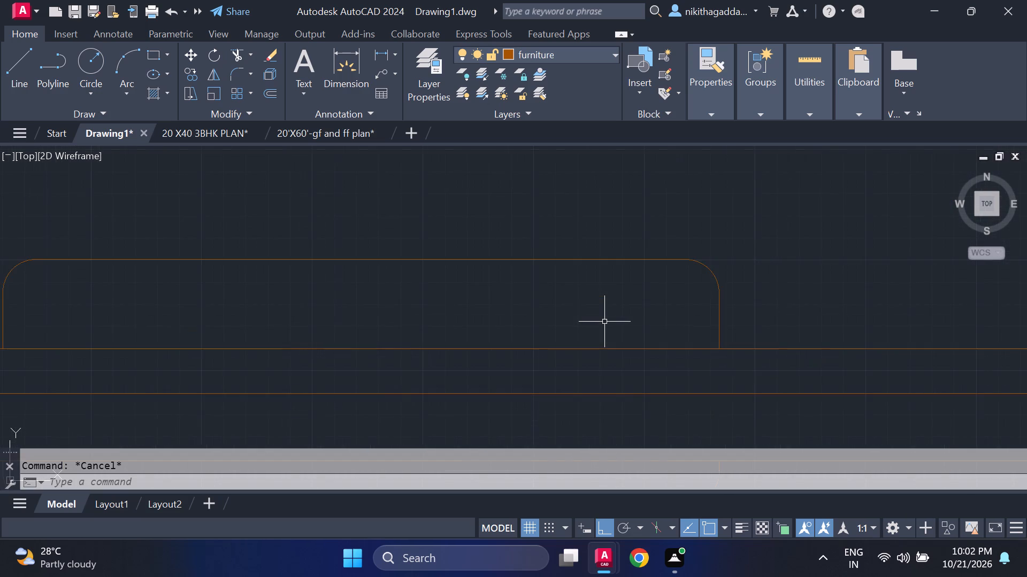
scroll(604, 322, down, 6)
scroll(596, 328, up, 4)
middle_drag(595, 336, 692, 406)
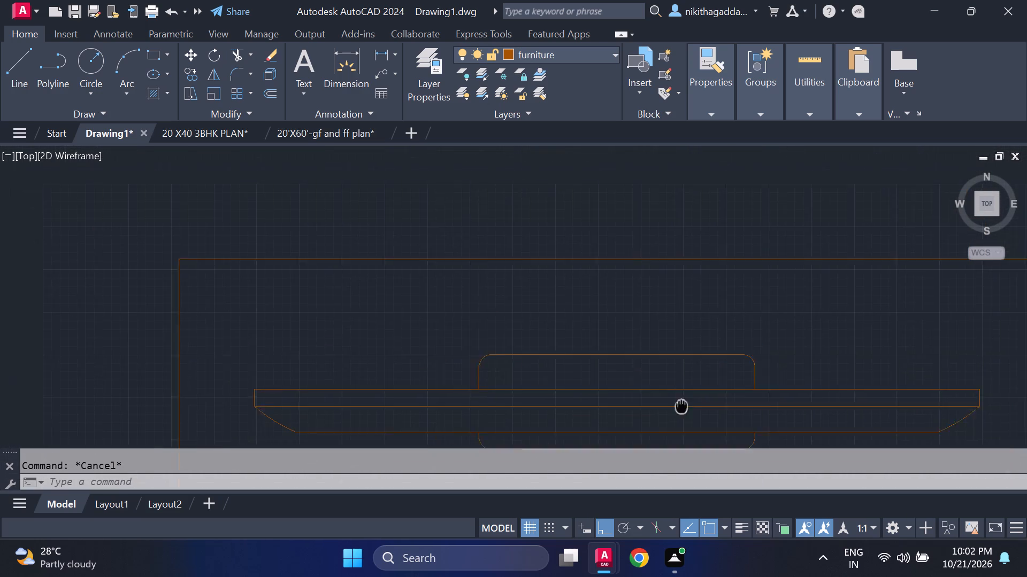
key(h)
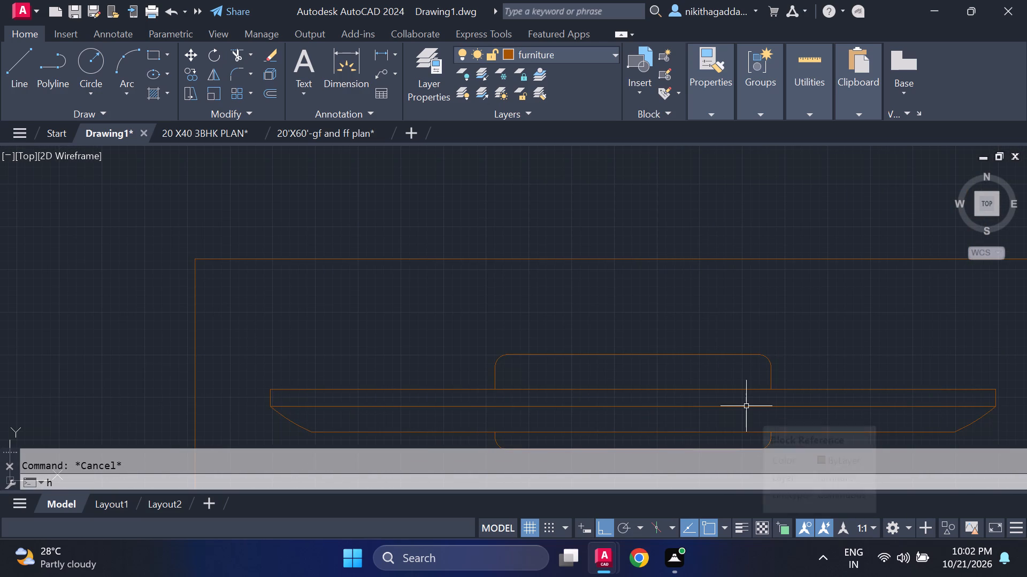
key(a)
text(tch)
key(Return)
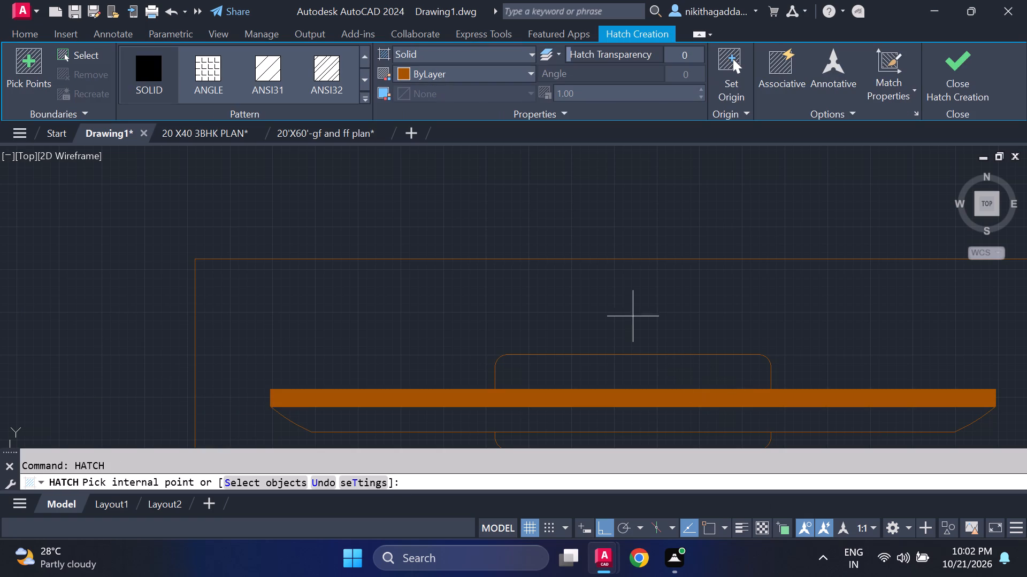
scroll(391, 175, down, 2)
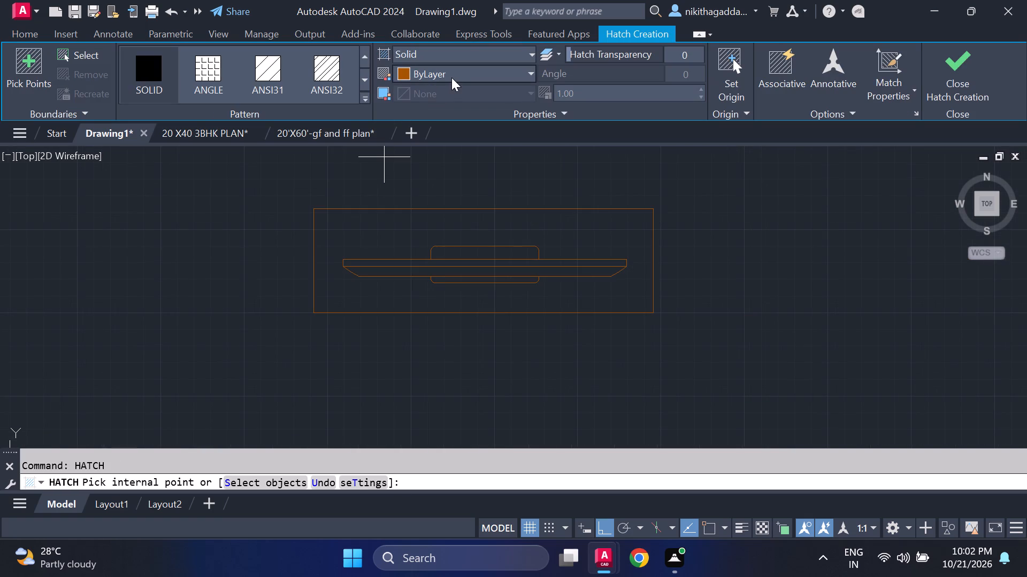
click(451, 77)
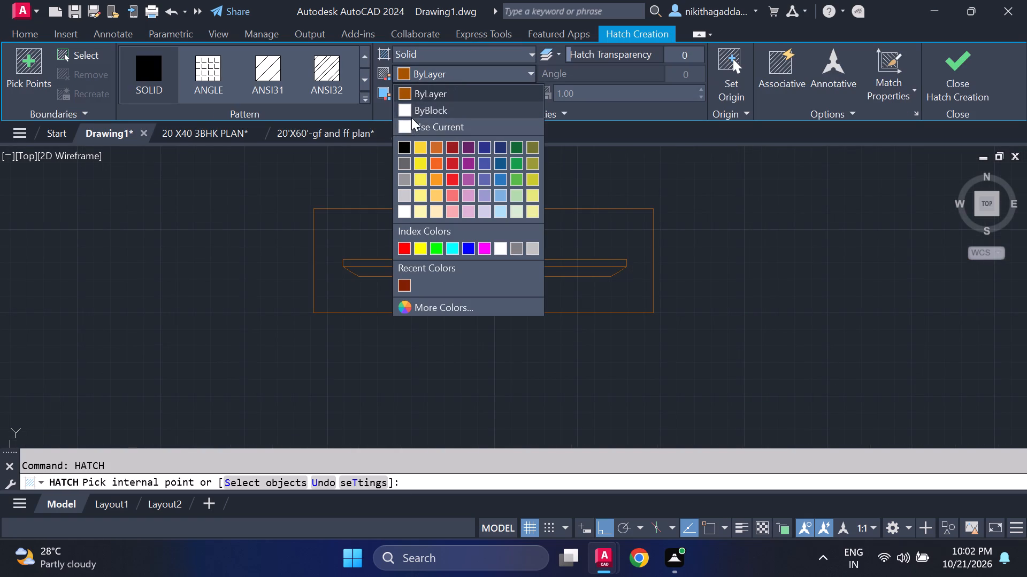
click(411, 210)
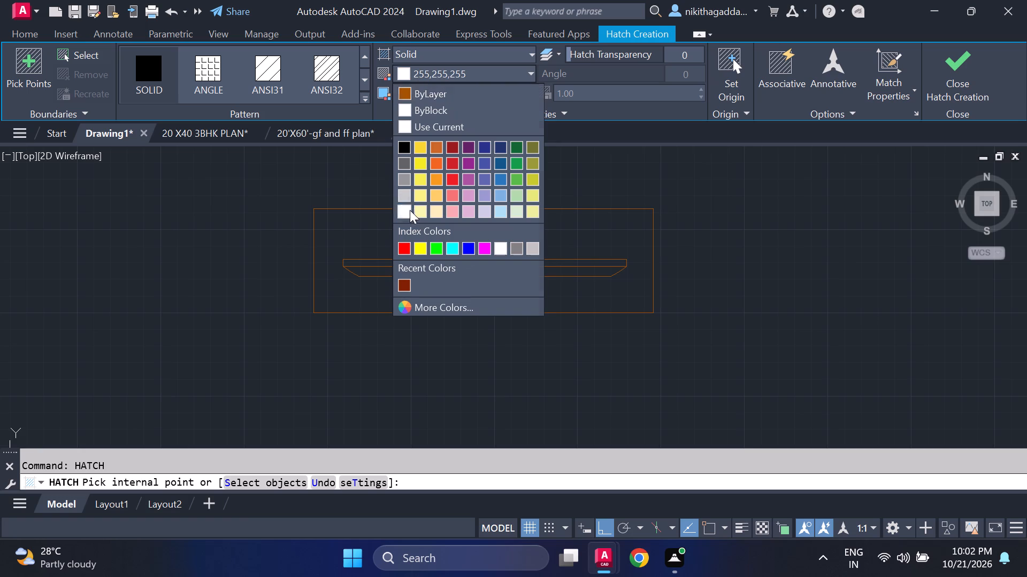
click(403, 230)
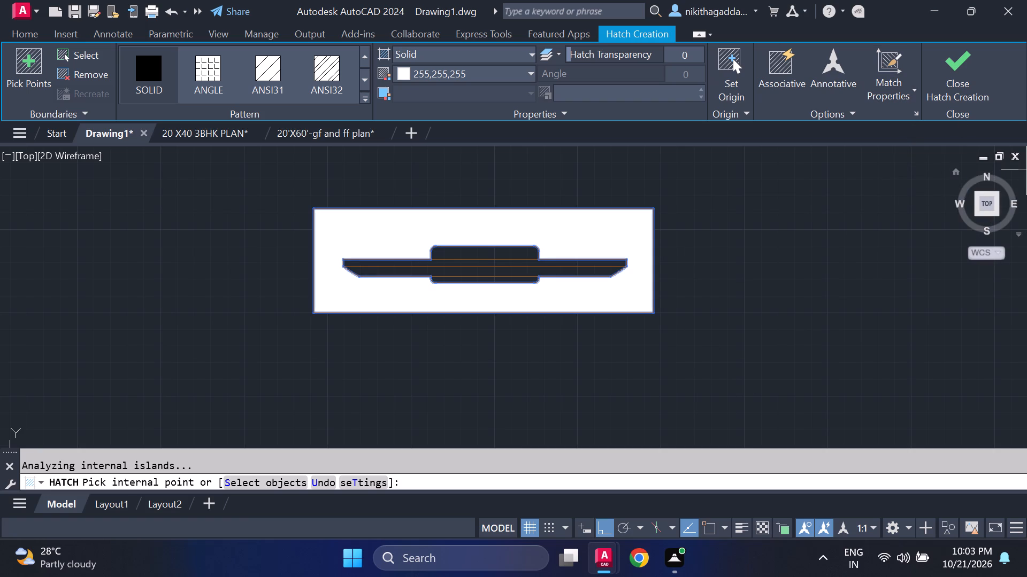
click(964, 73)
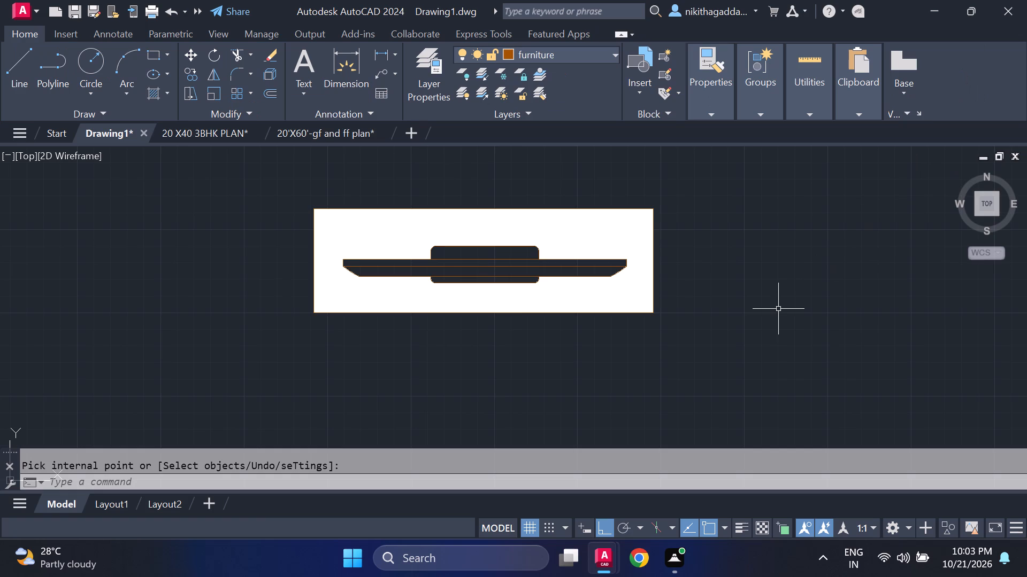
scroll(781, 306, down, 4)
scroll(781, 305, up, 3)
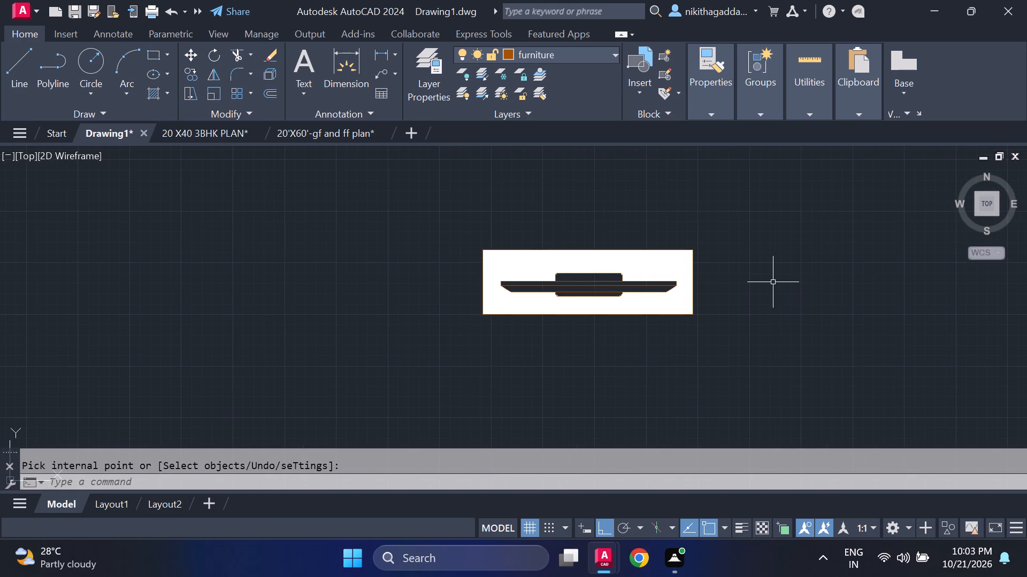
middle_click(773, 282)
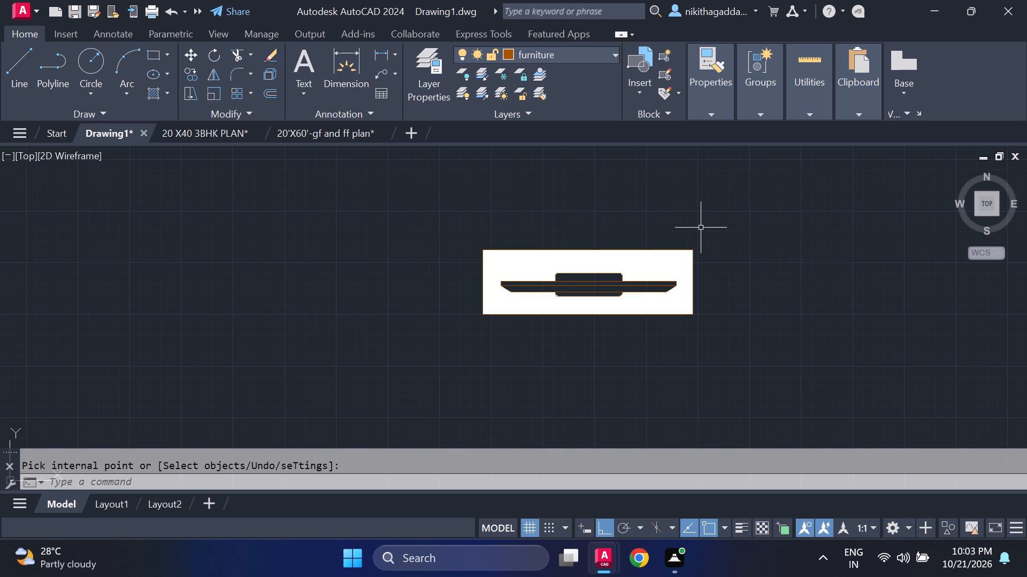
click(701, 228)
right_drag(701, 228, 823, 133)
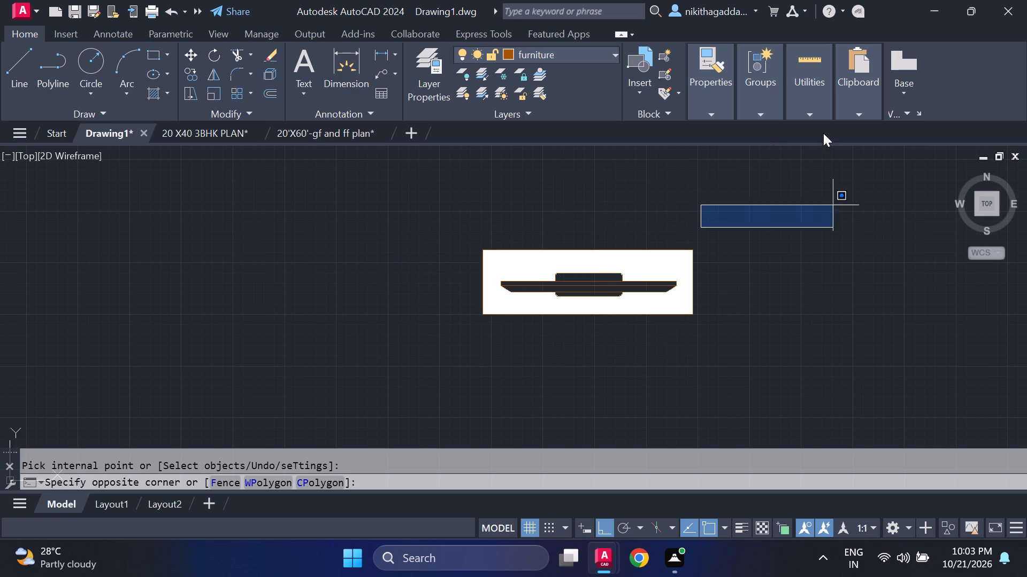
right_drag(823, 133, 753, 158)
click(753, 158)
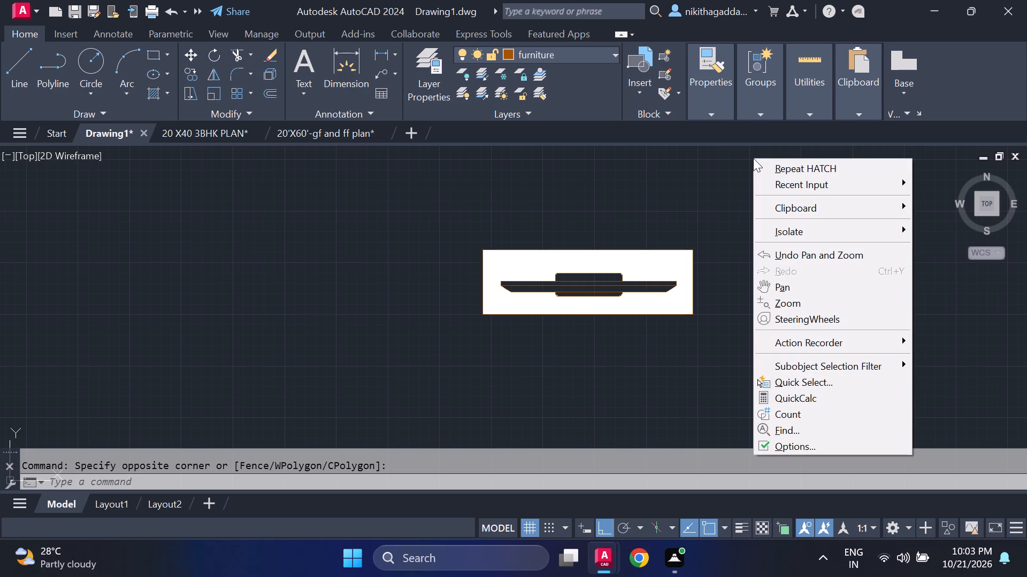
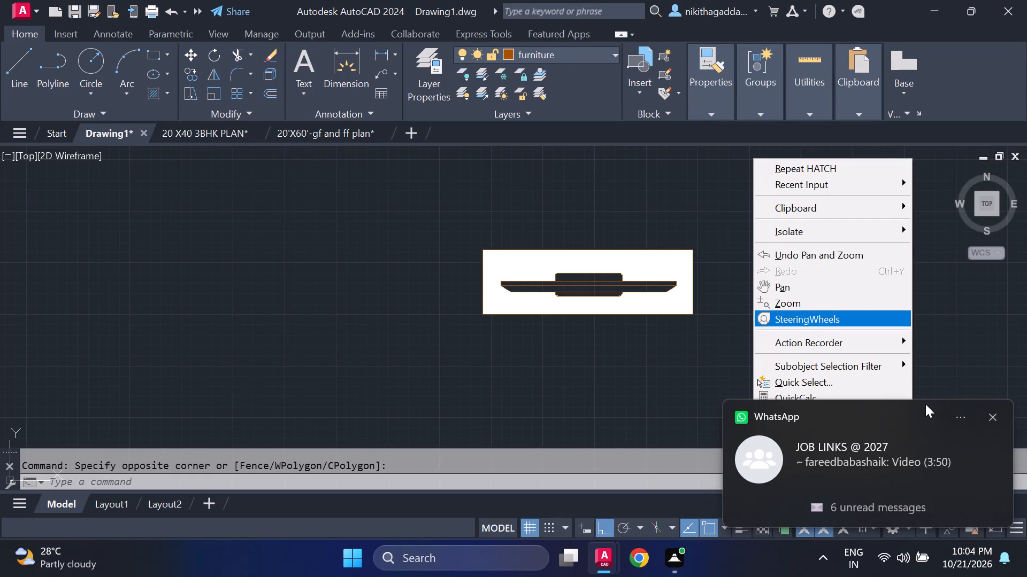
Dismiss the incoming message notification covering the corner of the drawing area.
click(996, 411)
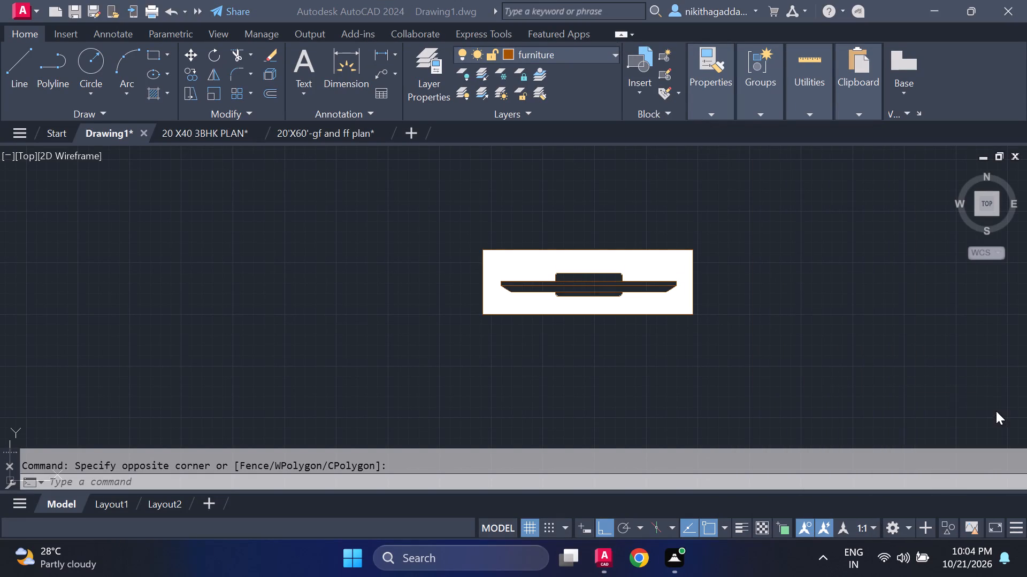
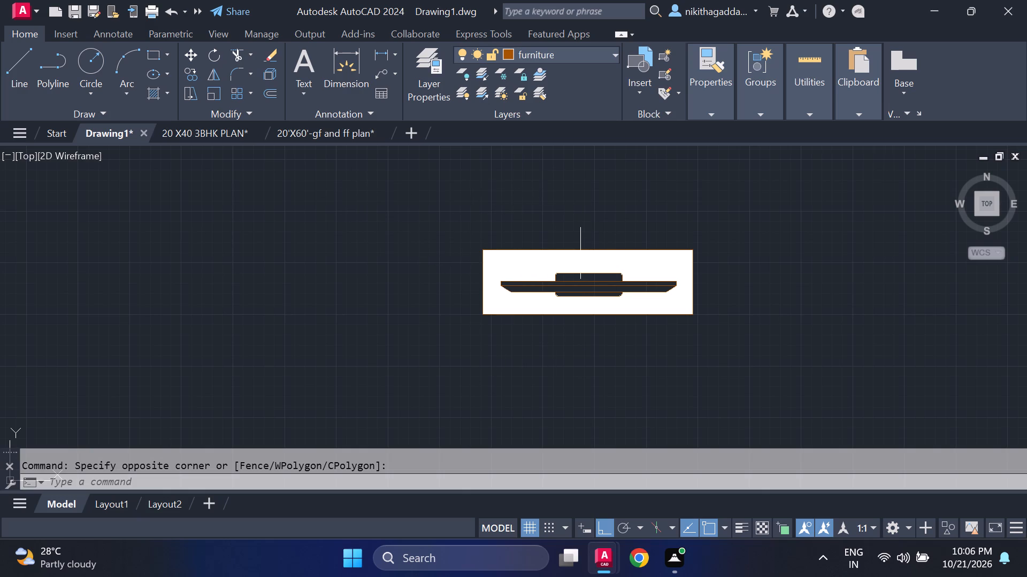
Scale down the TV unit and its white-hatched panel about the panel's lower-left corner.
scroll(580, 253, right, 1)
click(716, 214)
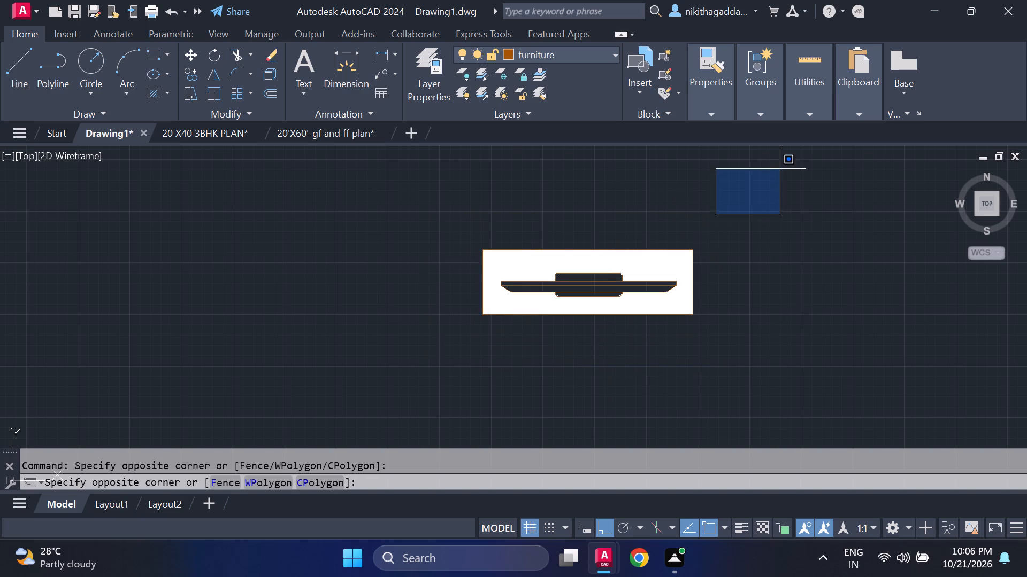
click(449, 386)
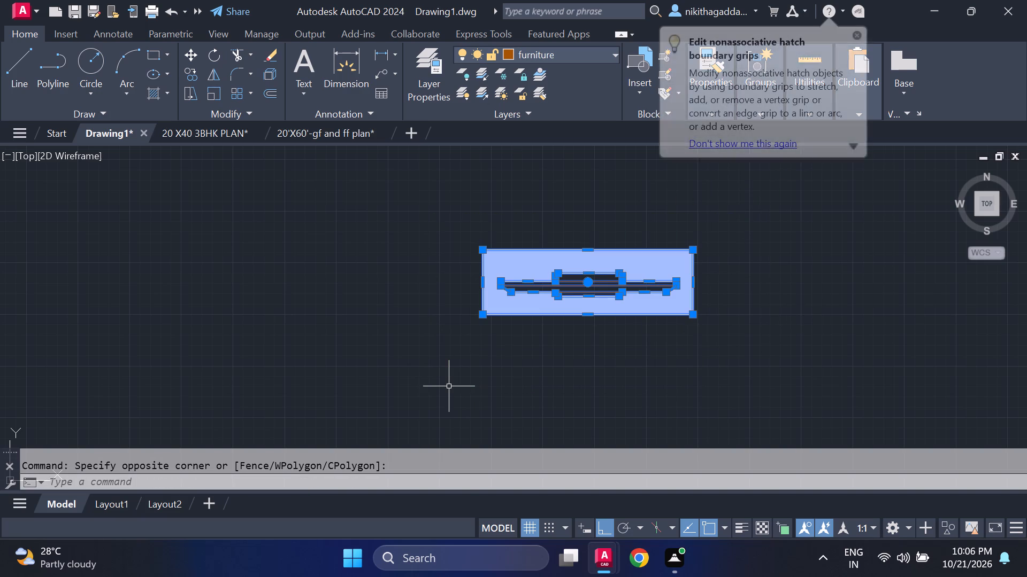
text(scale)
key(Return)
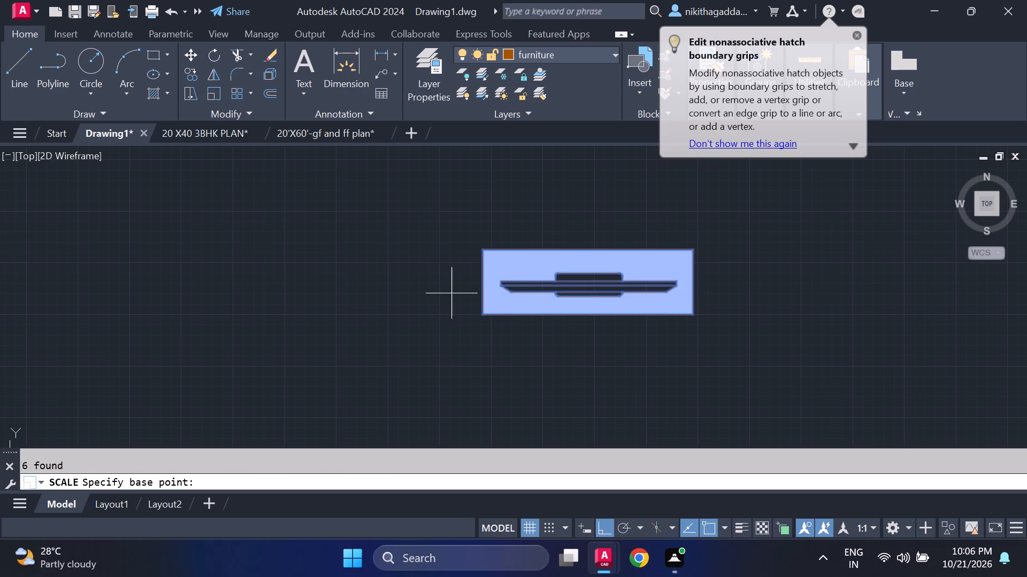
click(482, 320)
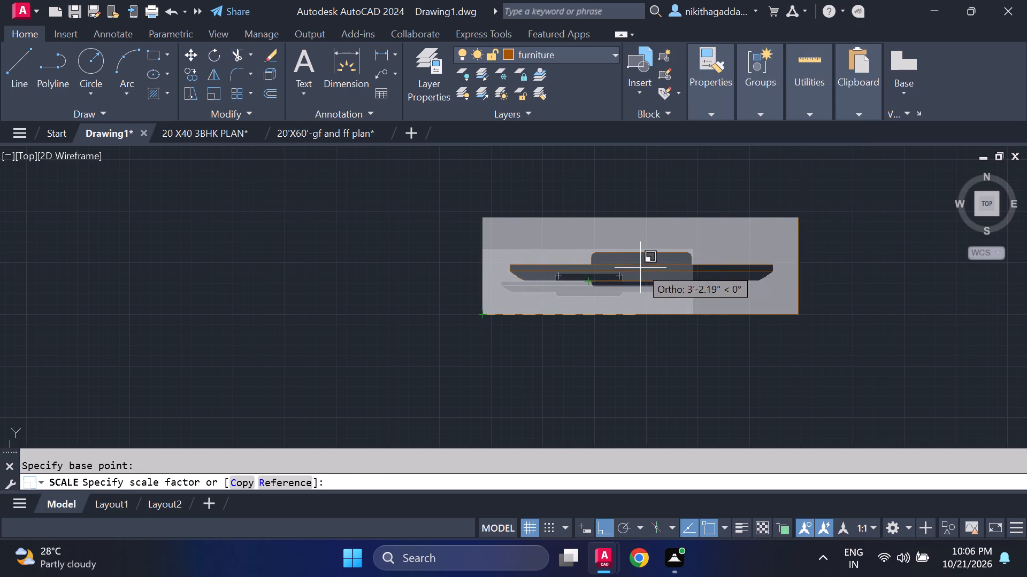
click(565, 328)
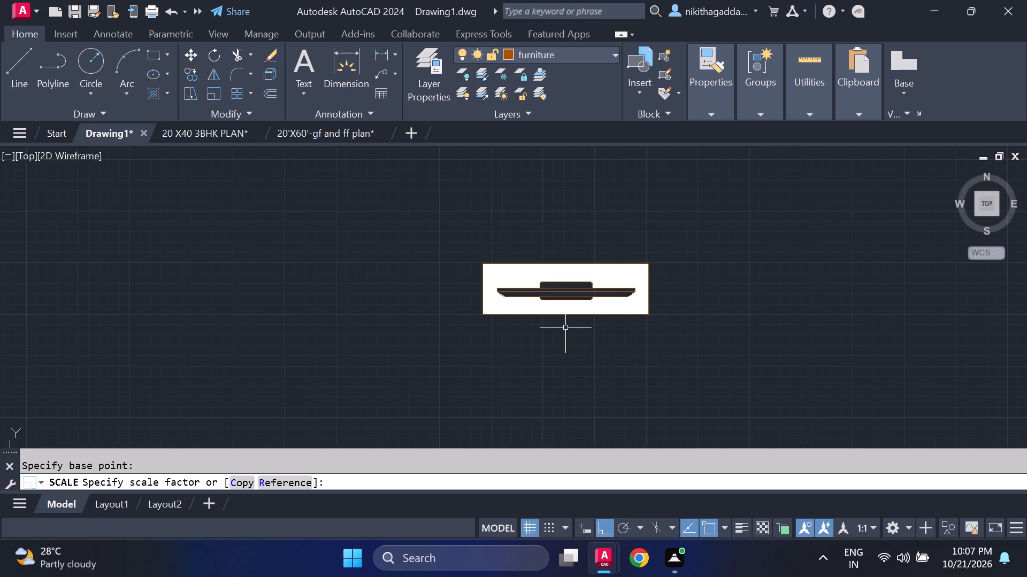
Move the scaled TV unit by its lower-left corner into the room, just above the orange-hatched cabinet, with Ortho off.
click(691, 200)
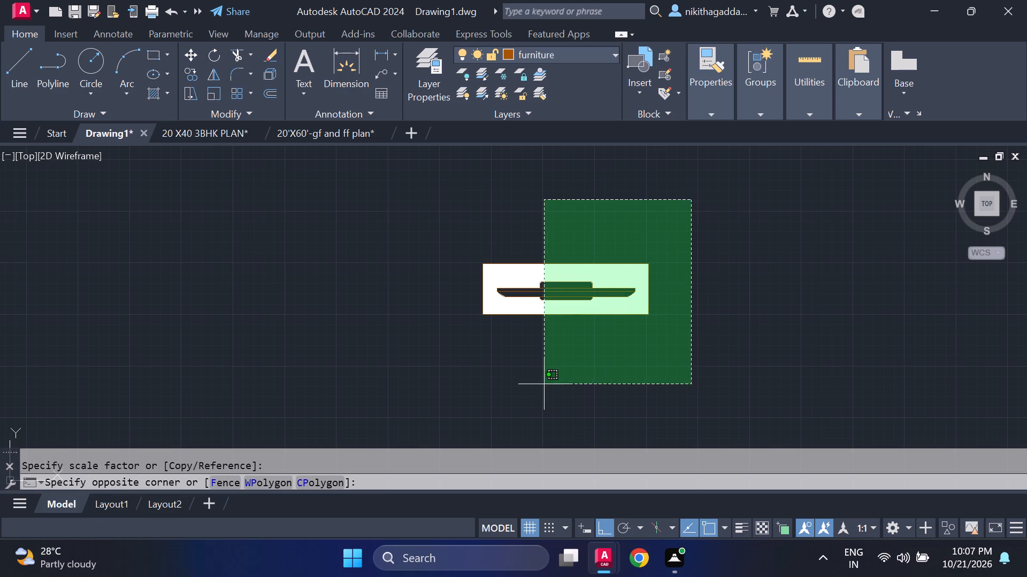
click(361, 371)
key(m)
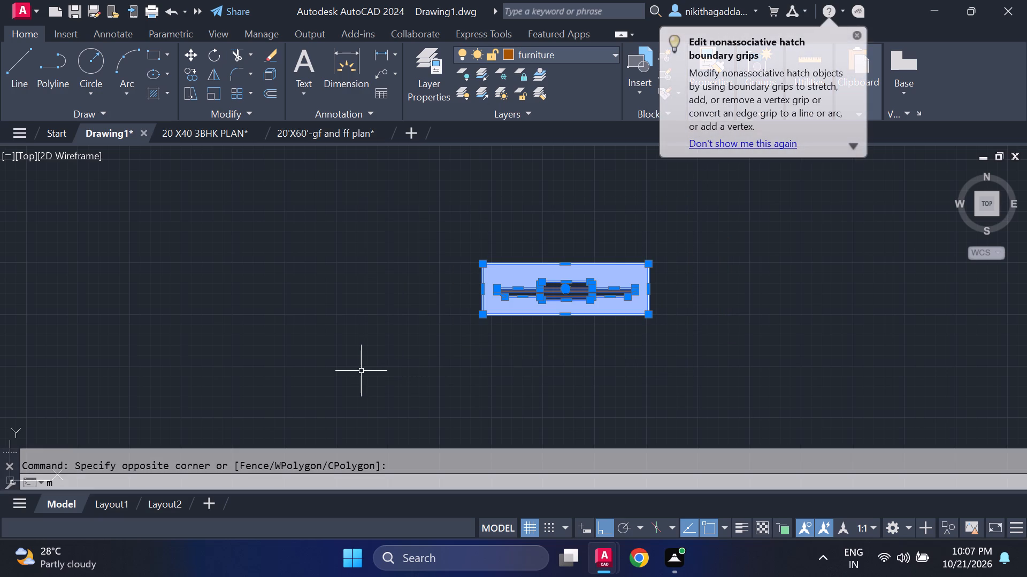
key(Return)
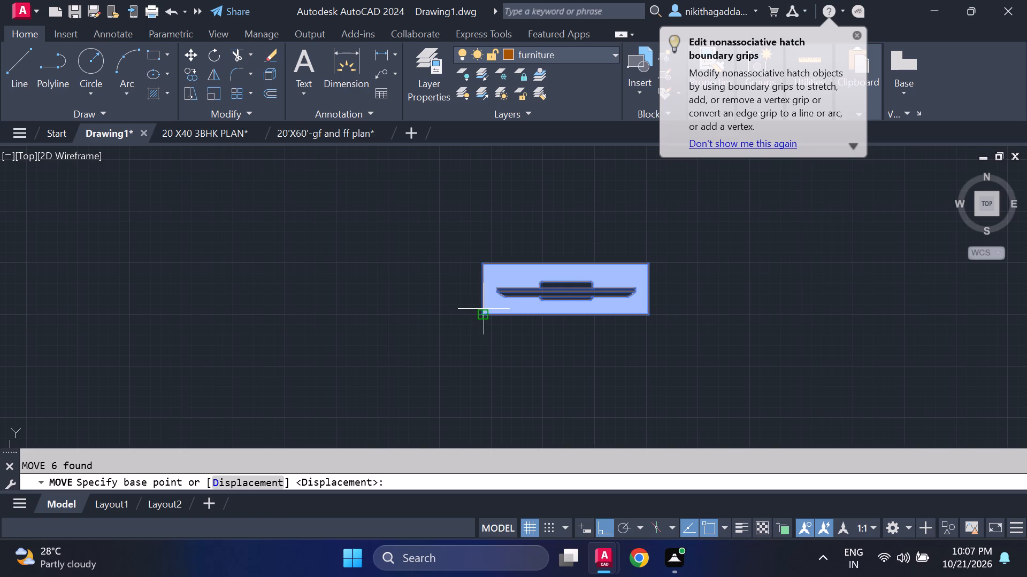
click(484, 309)
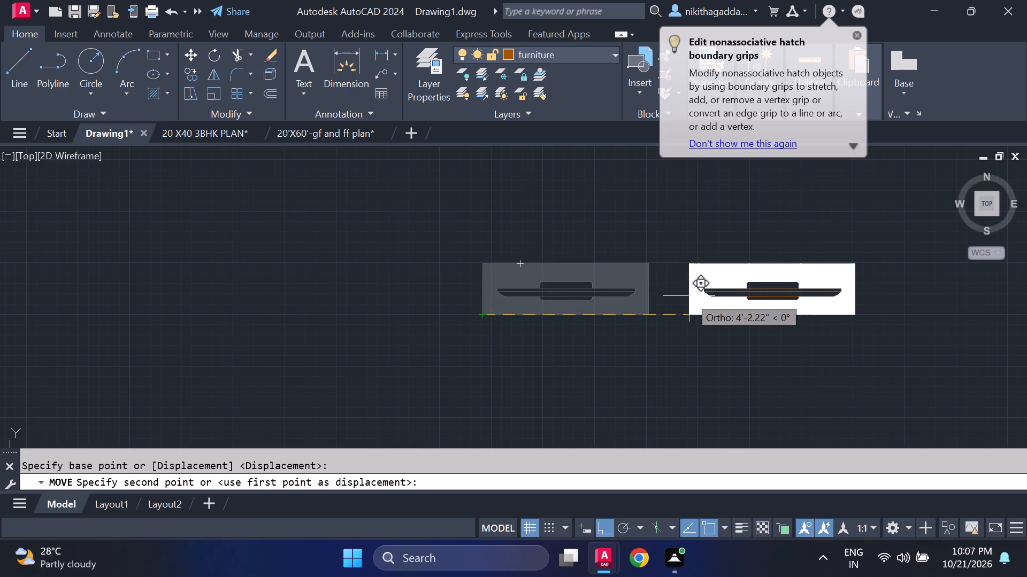
key(F8)
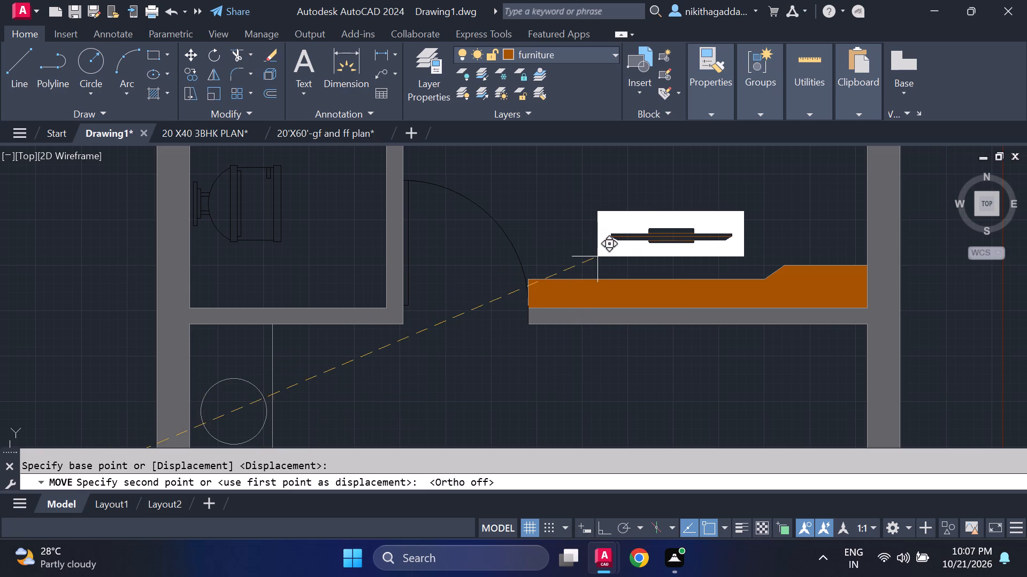
click(597, 256)
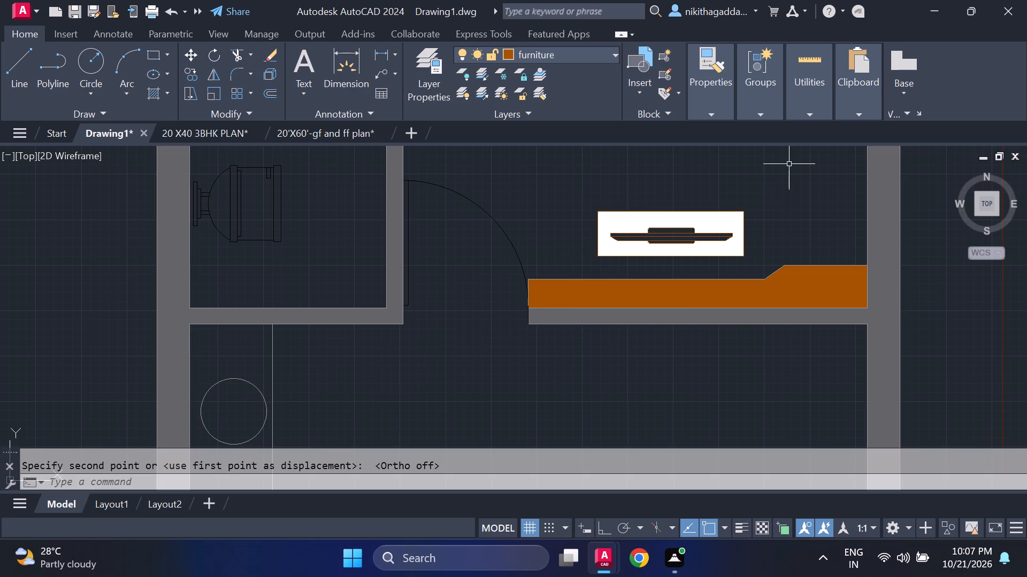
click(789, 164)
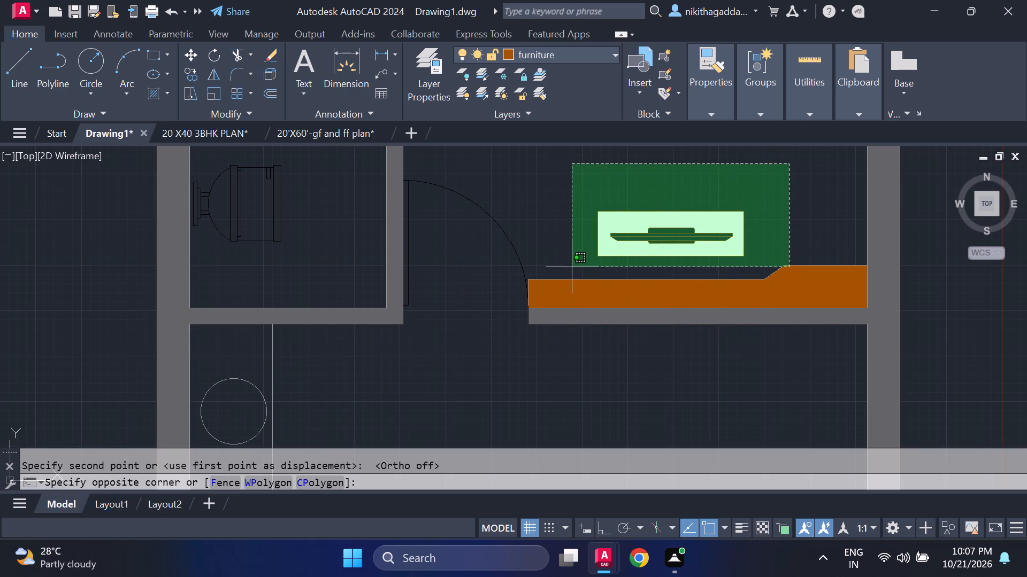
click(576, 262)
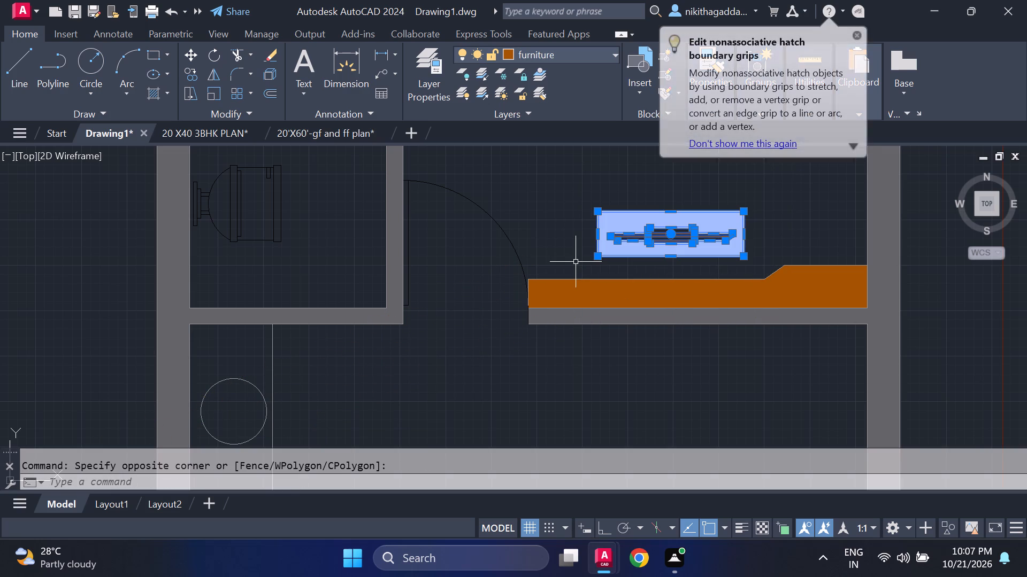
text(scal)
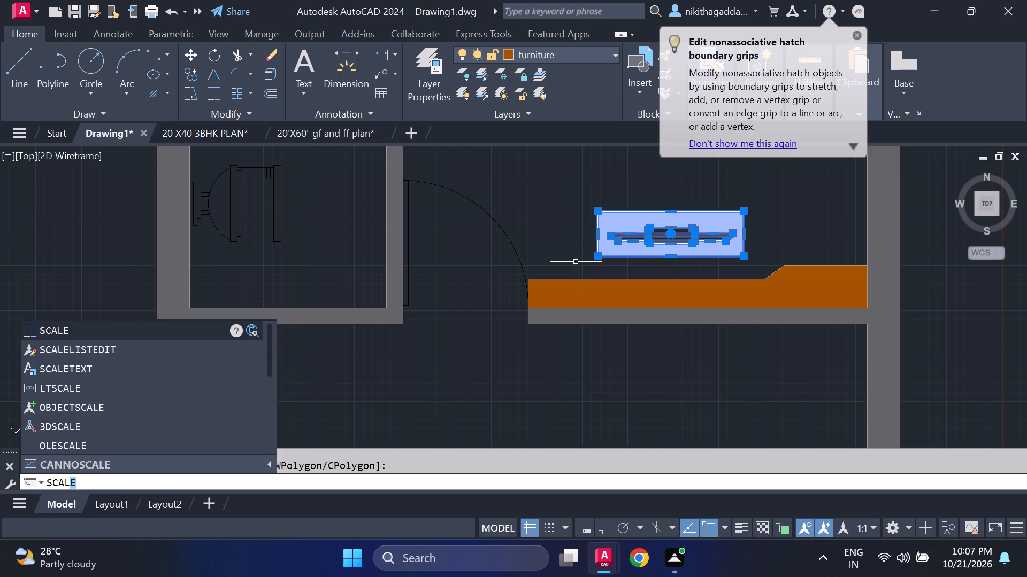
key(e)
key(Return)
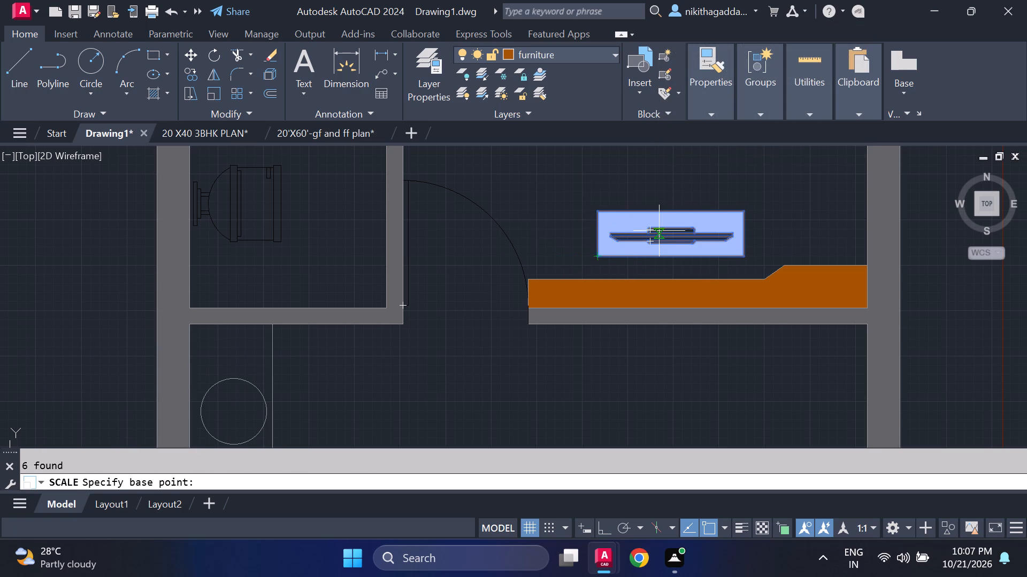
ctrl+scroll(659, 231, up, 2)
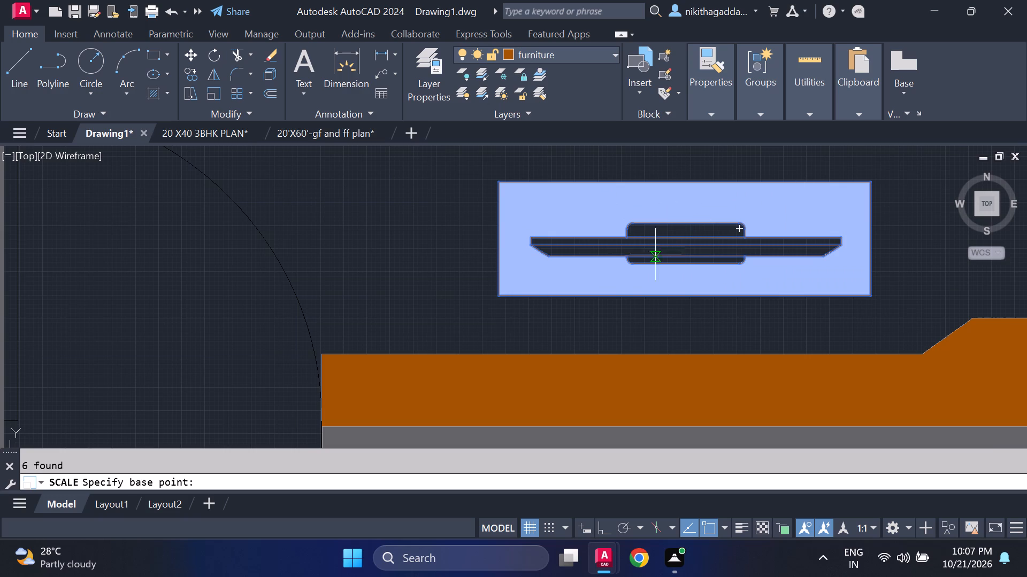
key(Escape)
Scale the TV unit above the orange cabinet down further about its panel's lower-left corner.
click(885, 149)
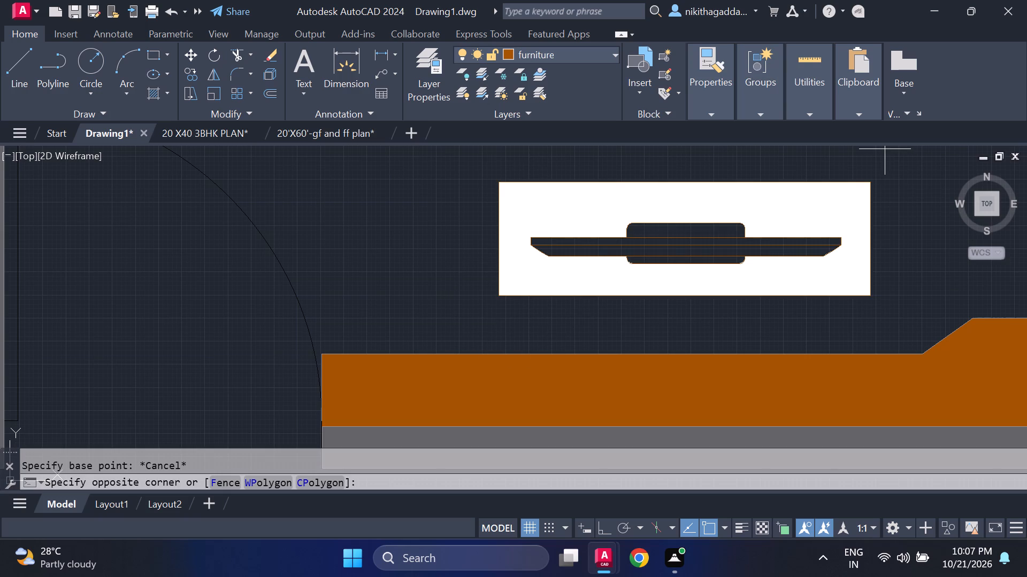
click(438, 311)
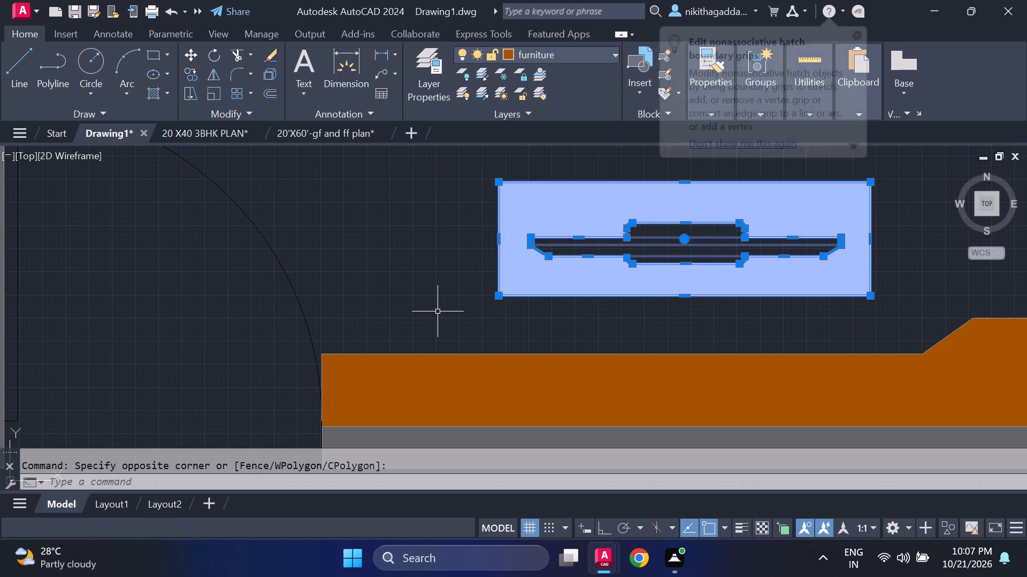
text(scale)
key(Return)
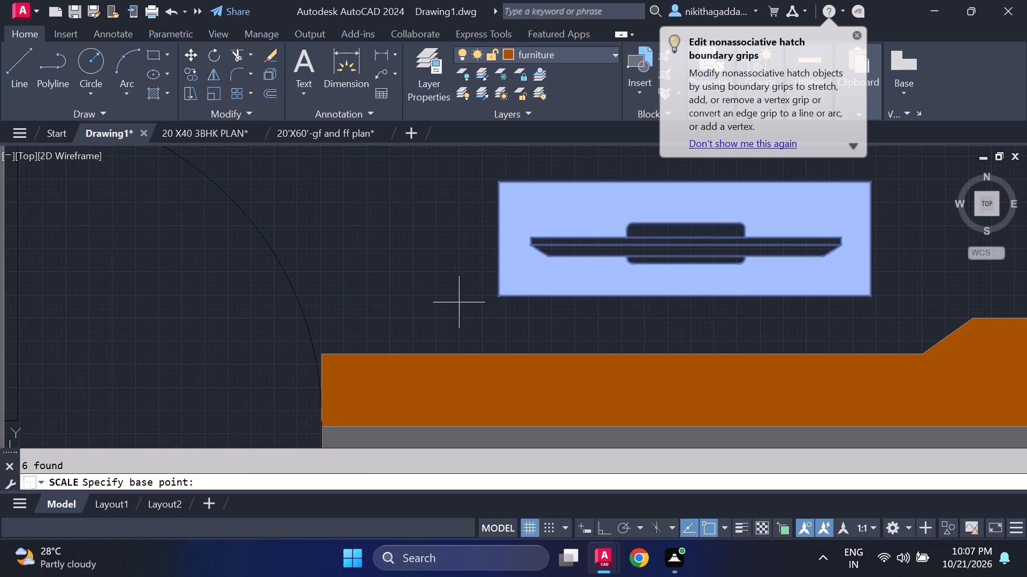
click(495, 298)
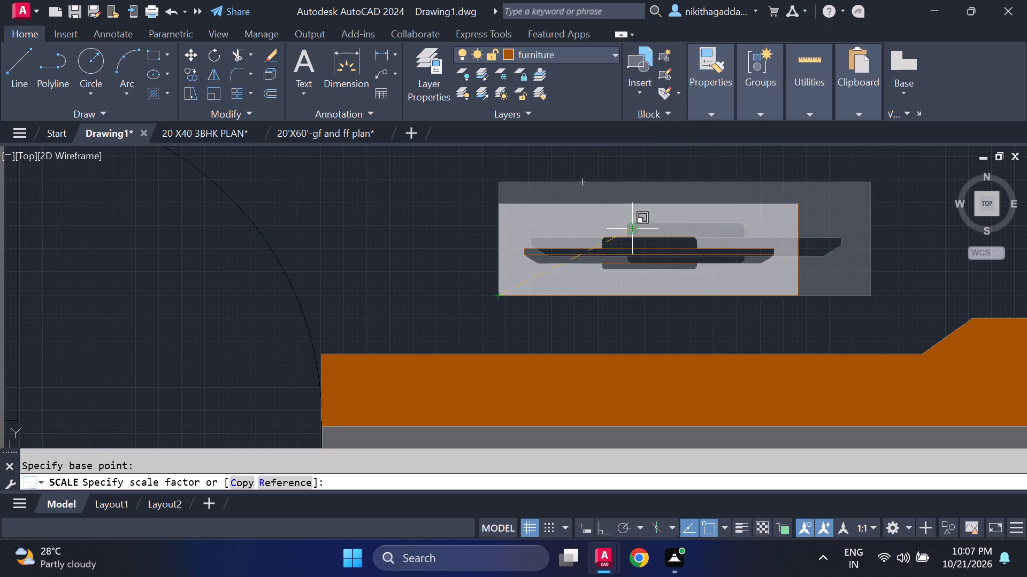
click(635, 228)
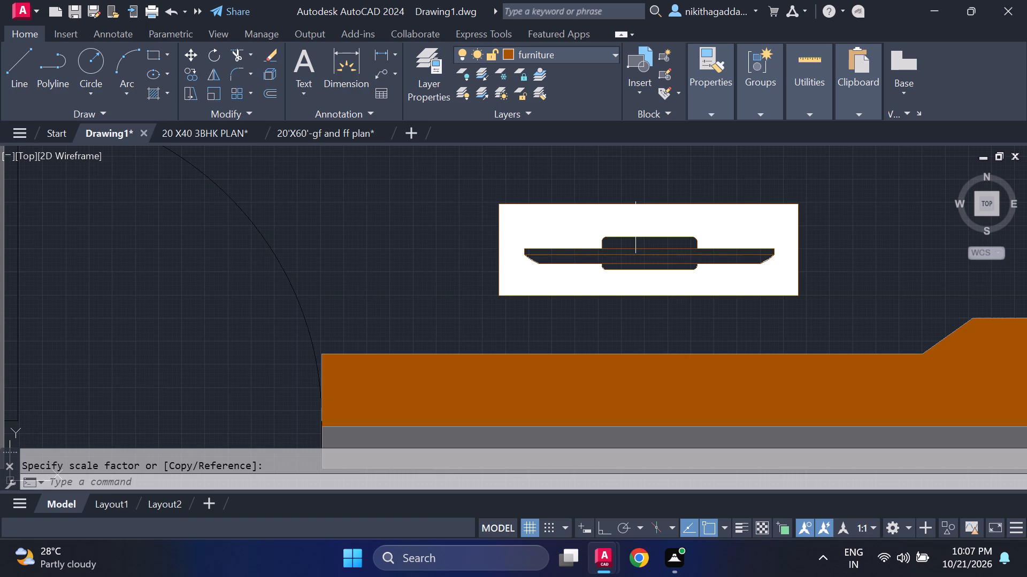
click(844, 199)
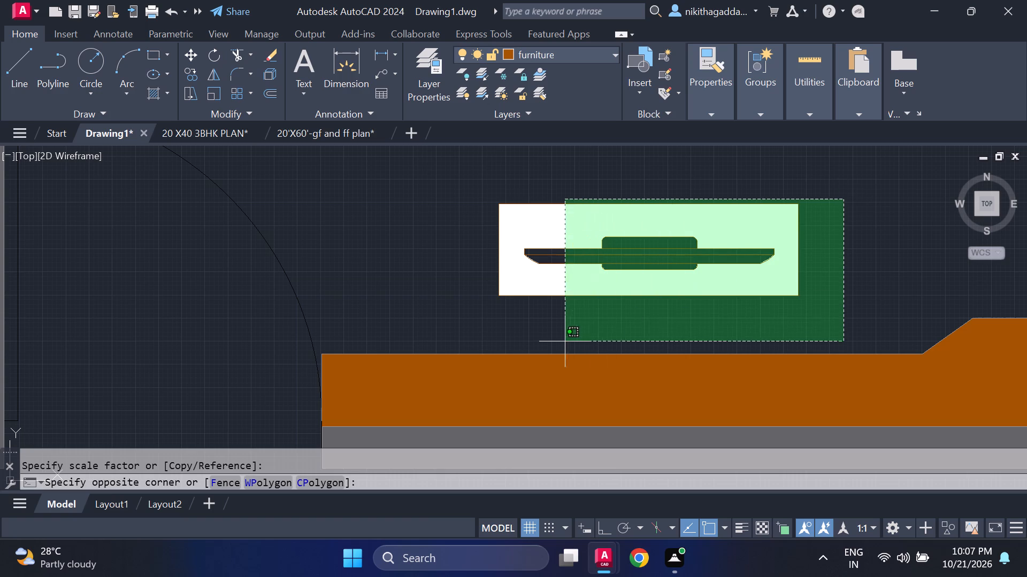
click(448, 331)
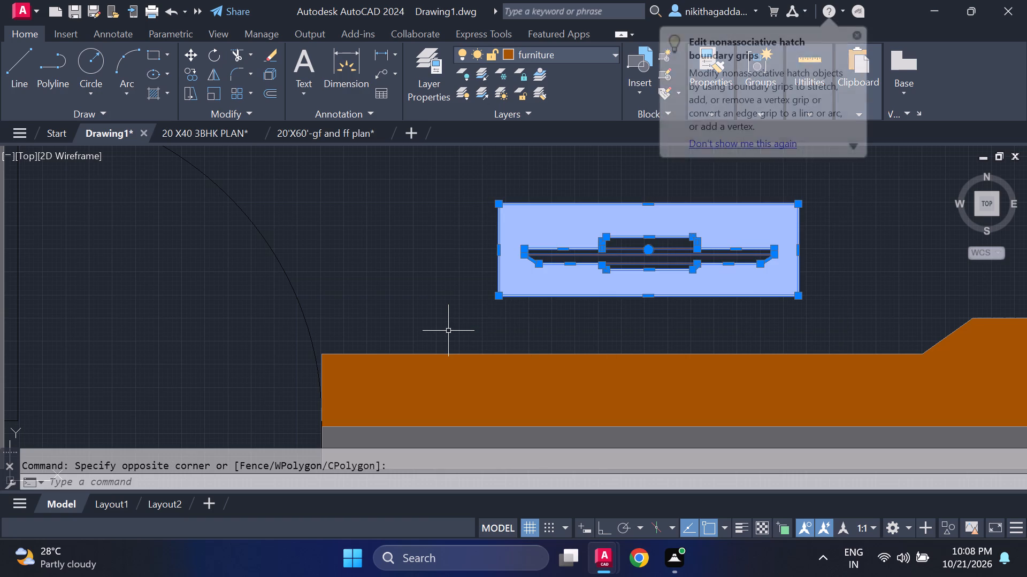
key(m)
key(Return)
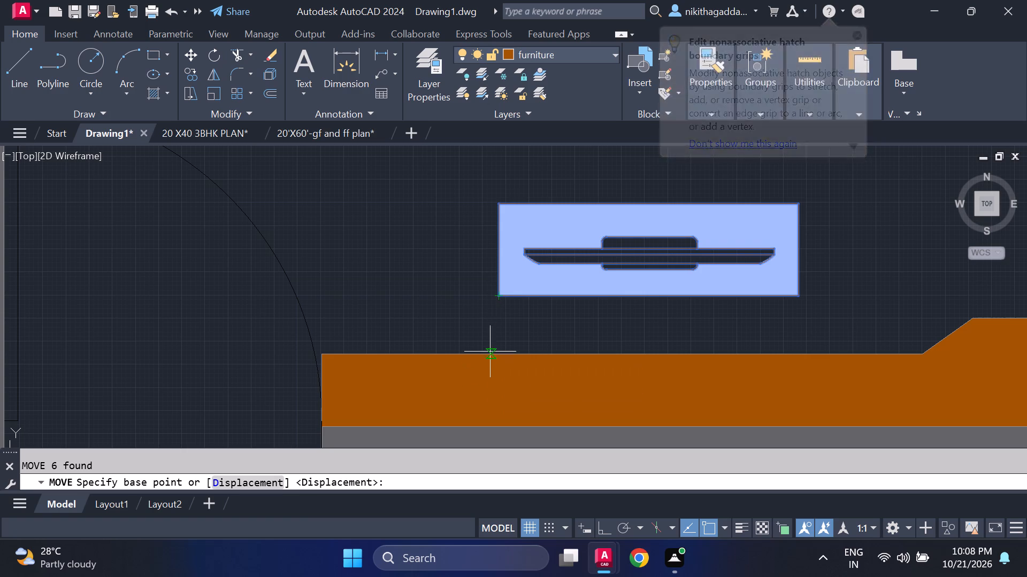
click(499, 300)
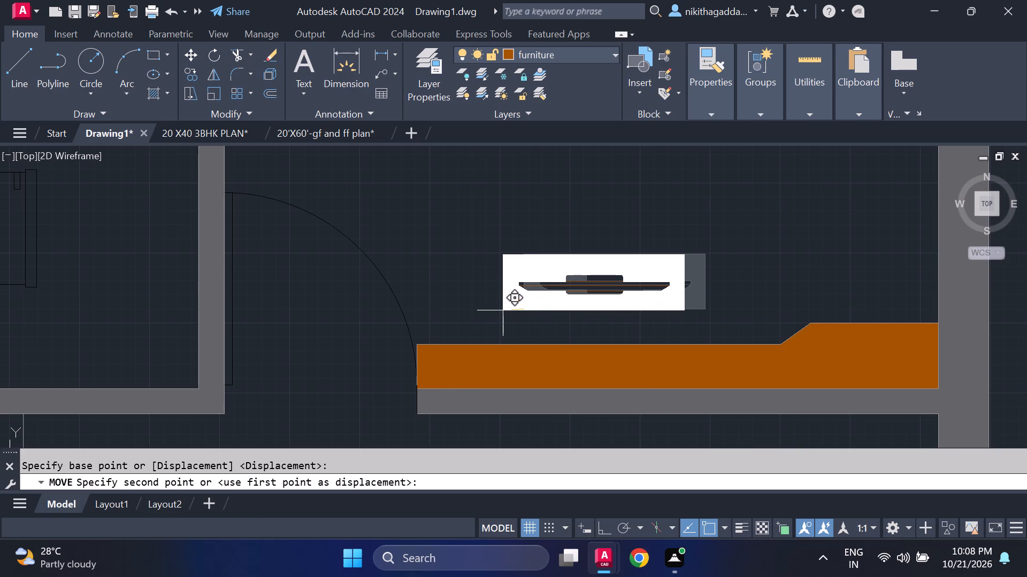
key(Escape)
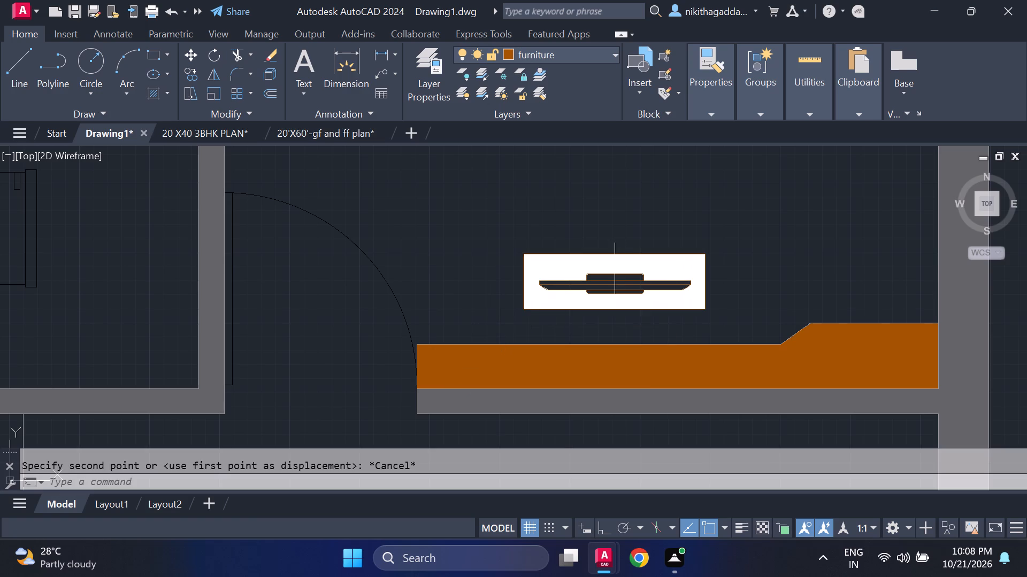
Scale the TV unit and its white panel down slightly once more about the panel's lower-left corner.
scroll(606, 269, up, 1)
scroll(606, 269, down, 1)
scroll(606, 269, up, 1)
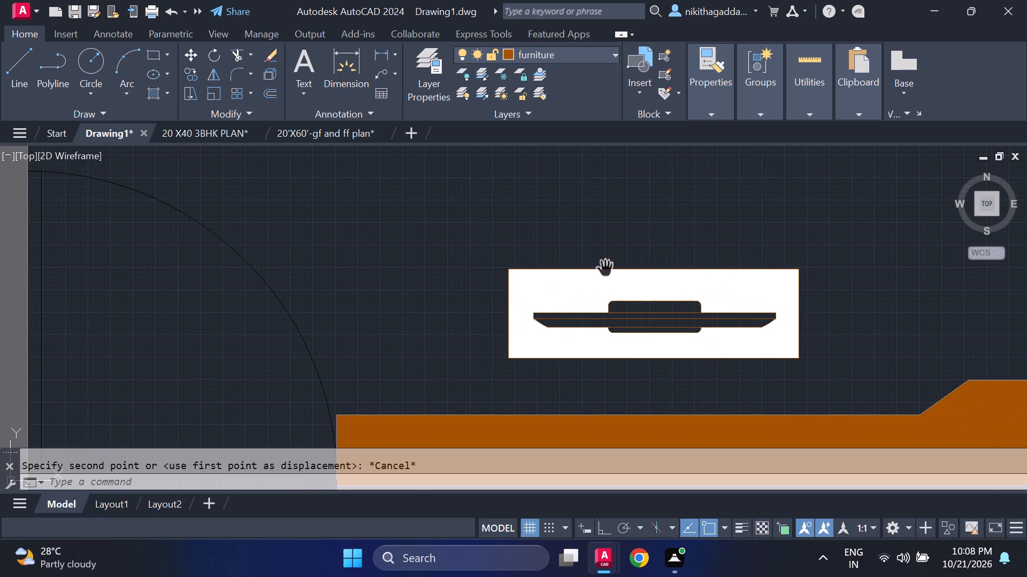
click(870, 242)
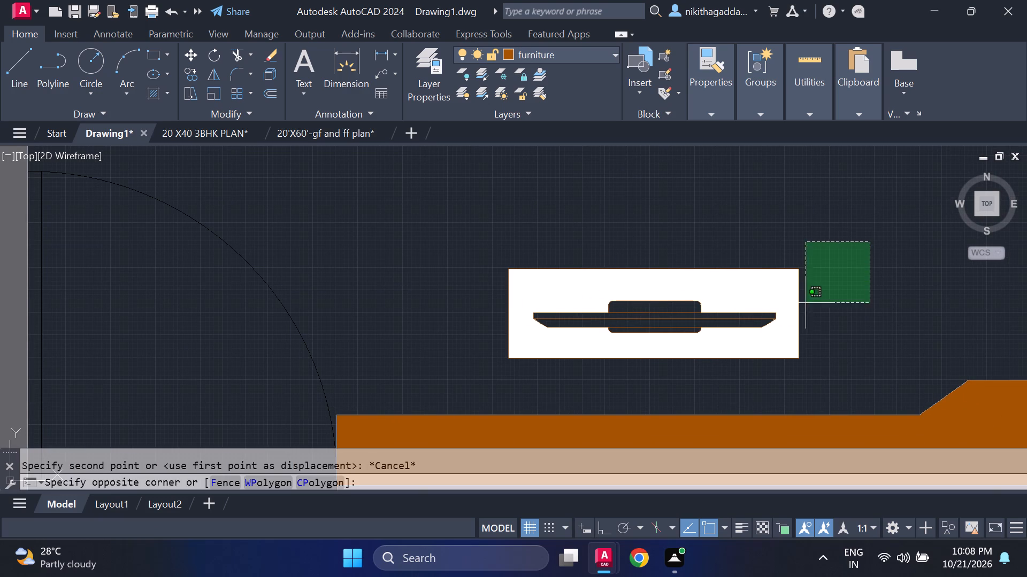
click(449, 383)
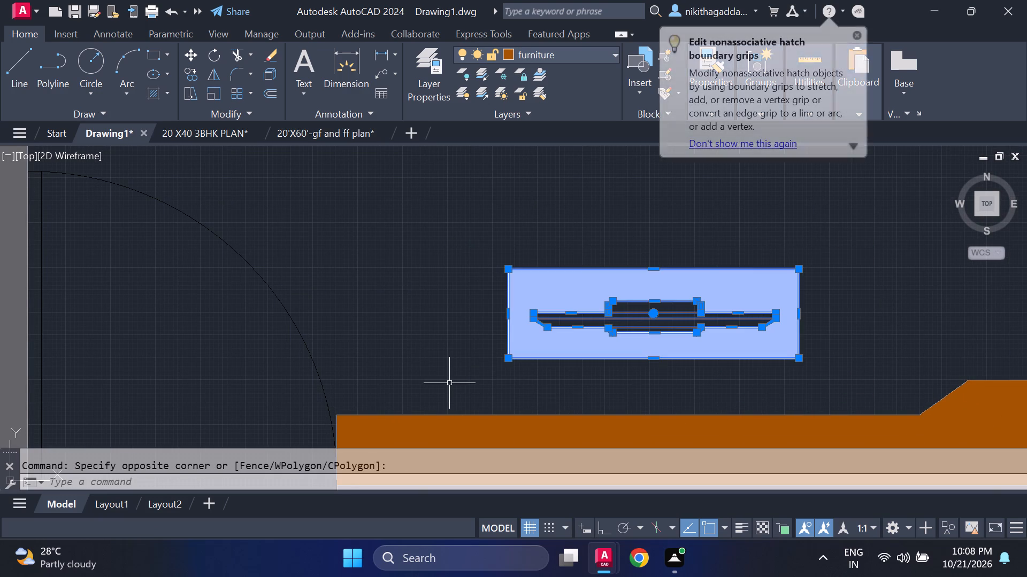
text(sc)
text(ale)
key(Return)
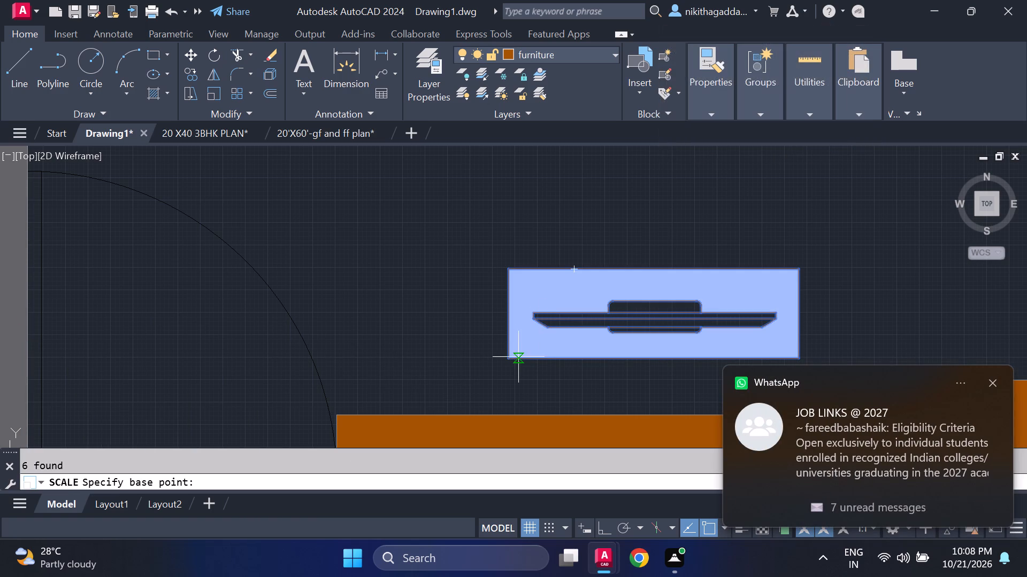
click(502, 362)
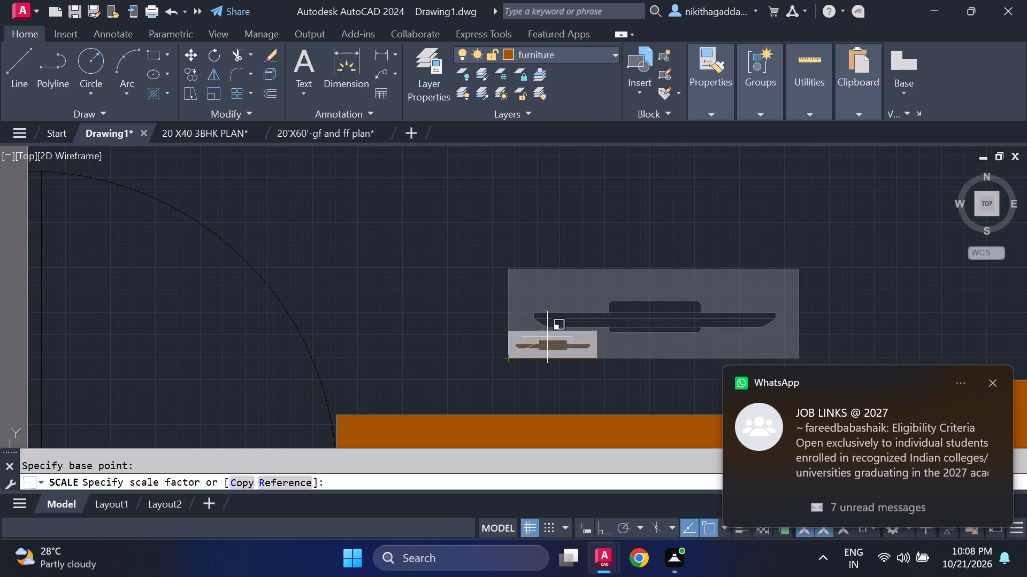
click(624, 299)
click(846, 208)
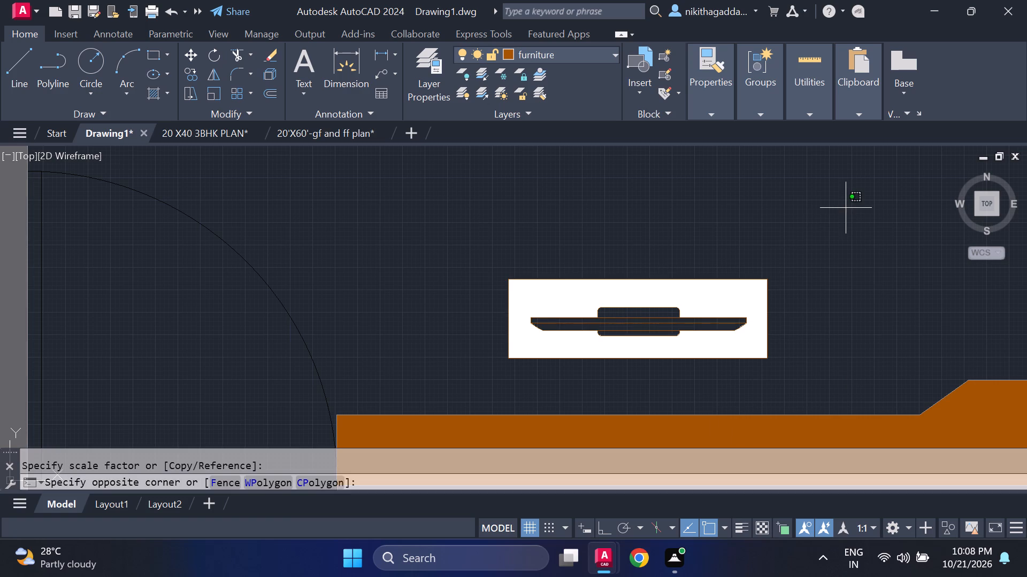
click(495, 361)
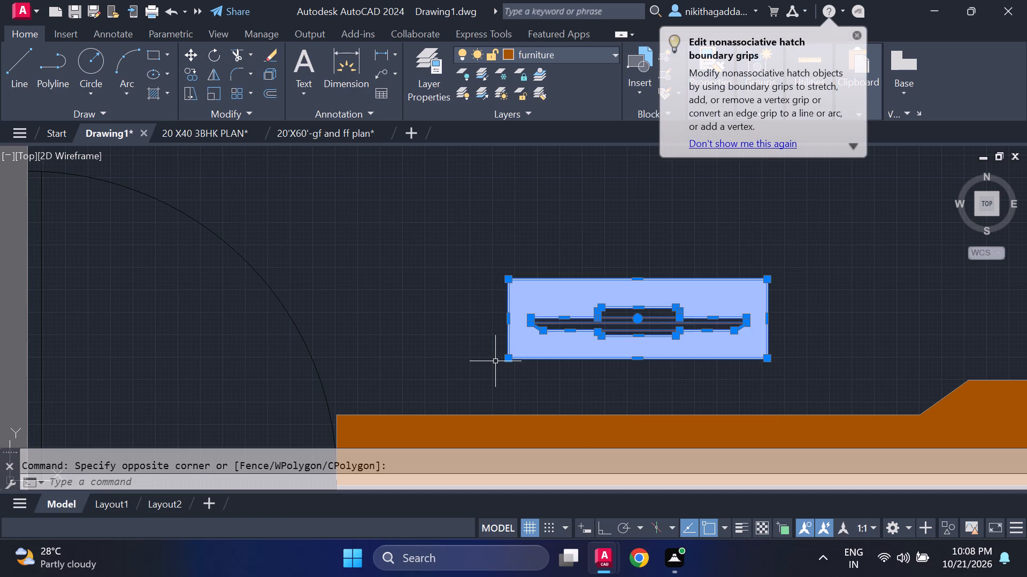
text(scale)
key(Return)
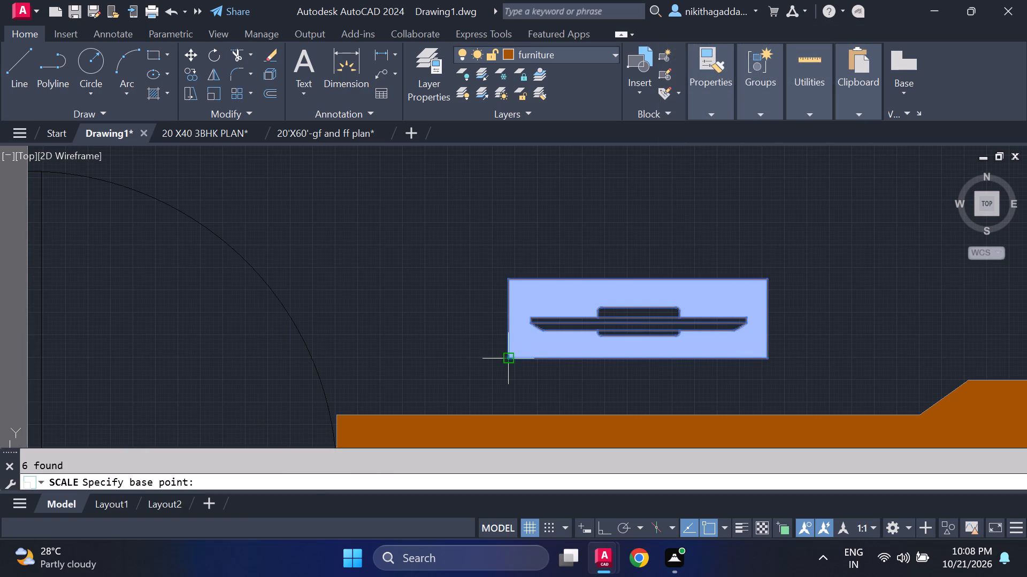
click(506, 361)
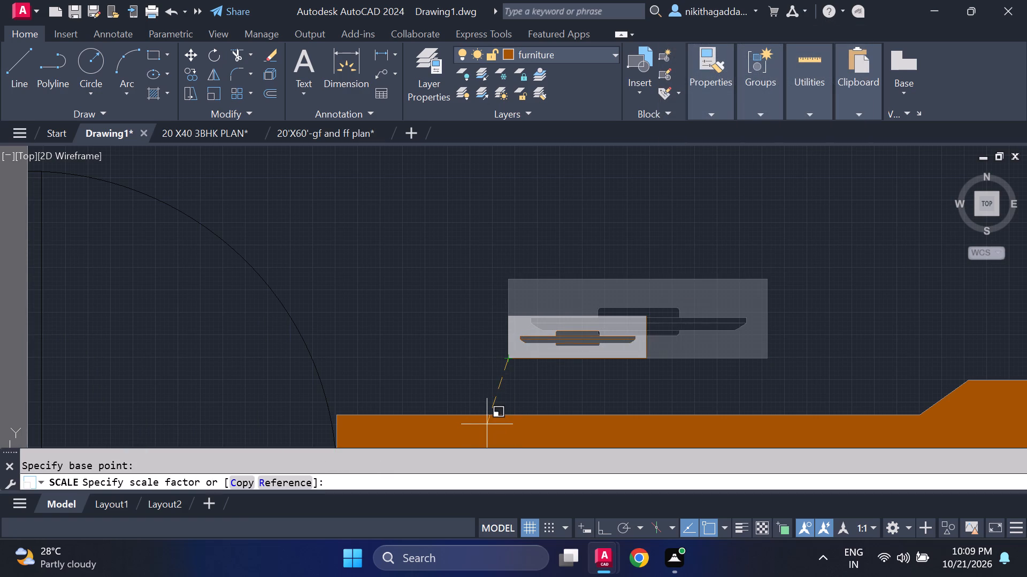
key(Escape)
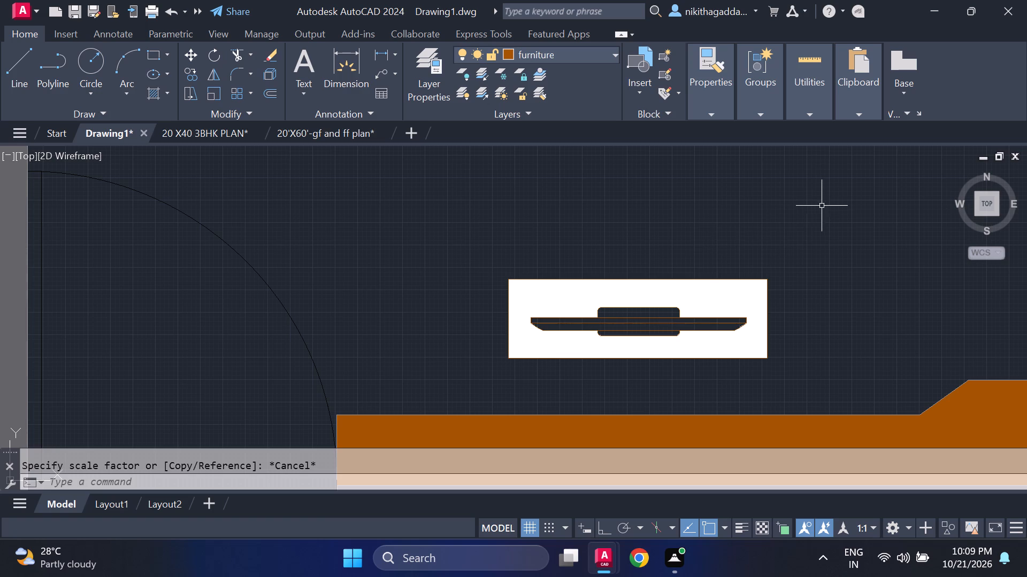
Scale down the TV unit and its white panel above the orange cabinet about the panel's lower-left corner.
ctrl+scroll(838, 231, down, 1)
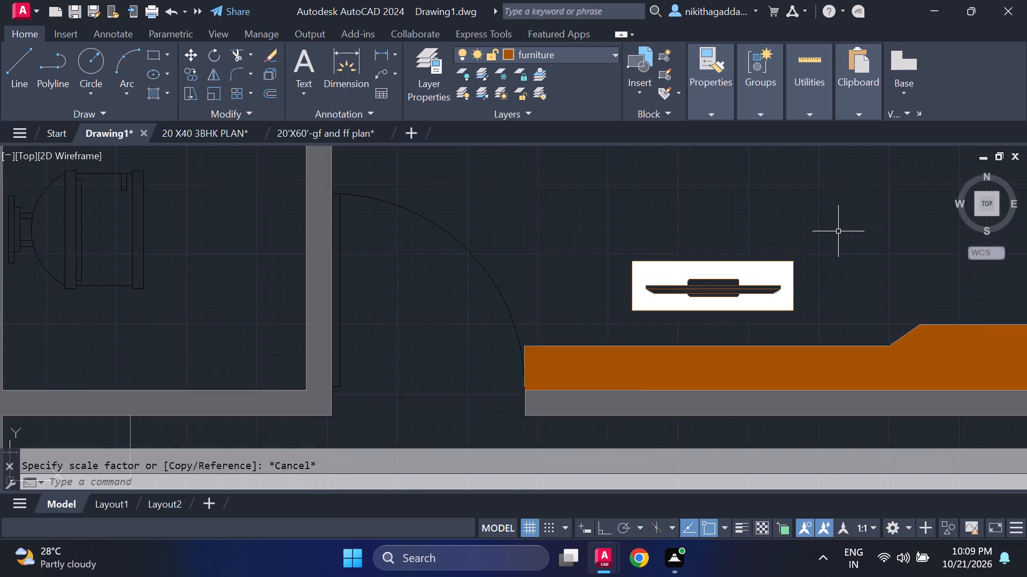
ctrl+scroll(838, 231, down, 1)
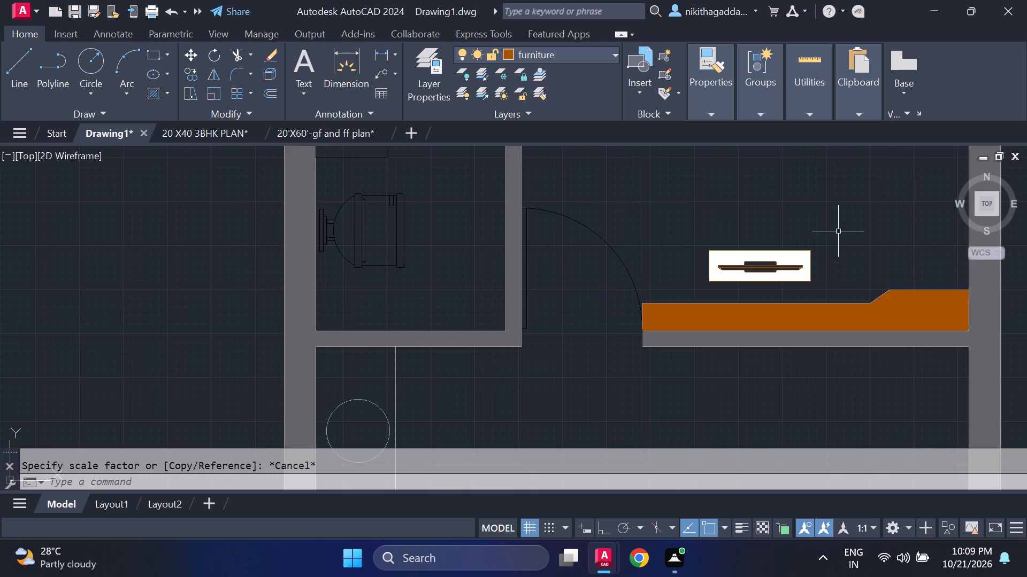
click(838, 231)
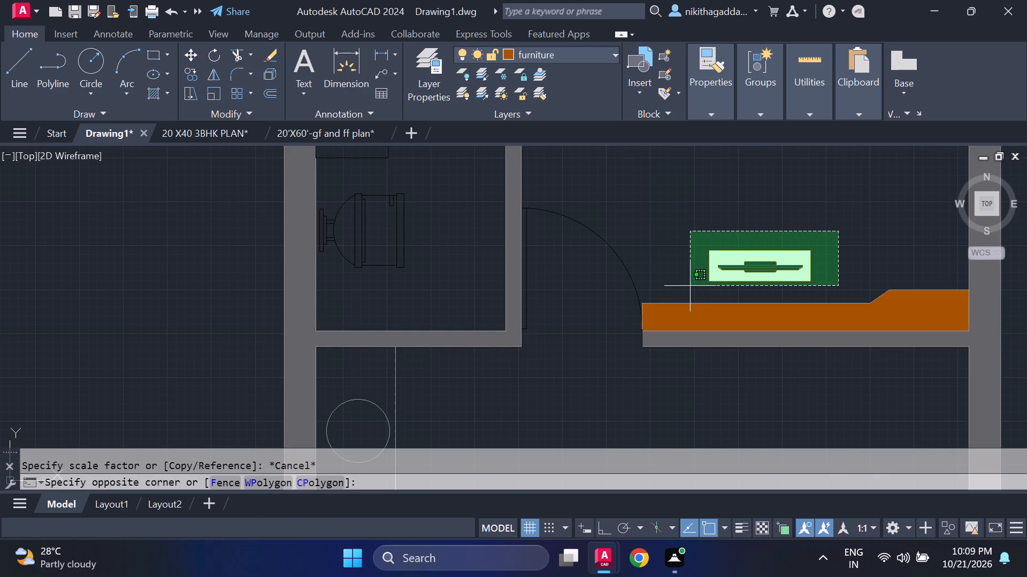
click(690, 286)
text(scale)
key(Return)
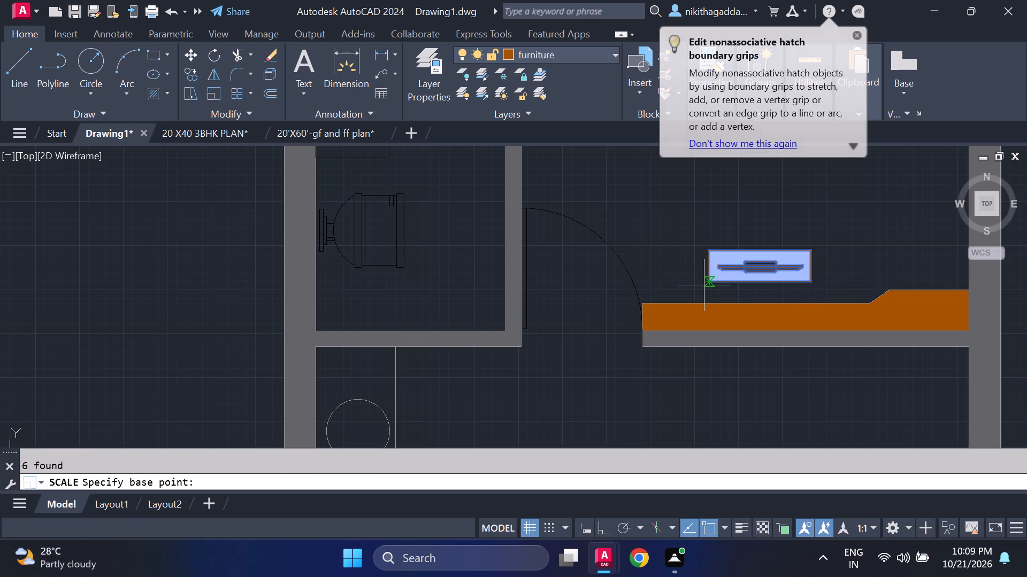
click(705, 283)
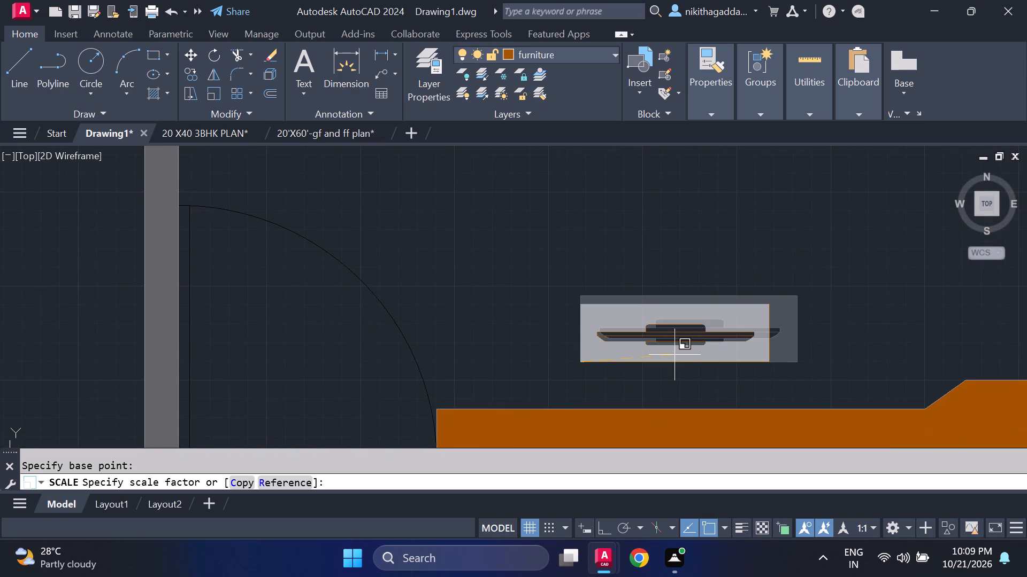
click(663, 362)
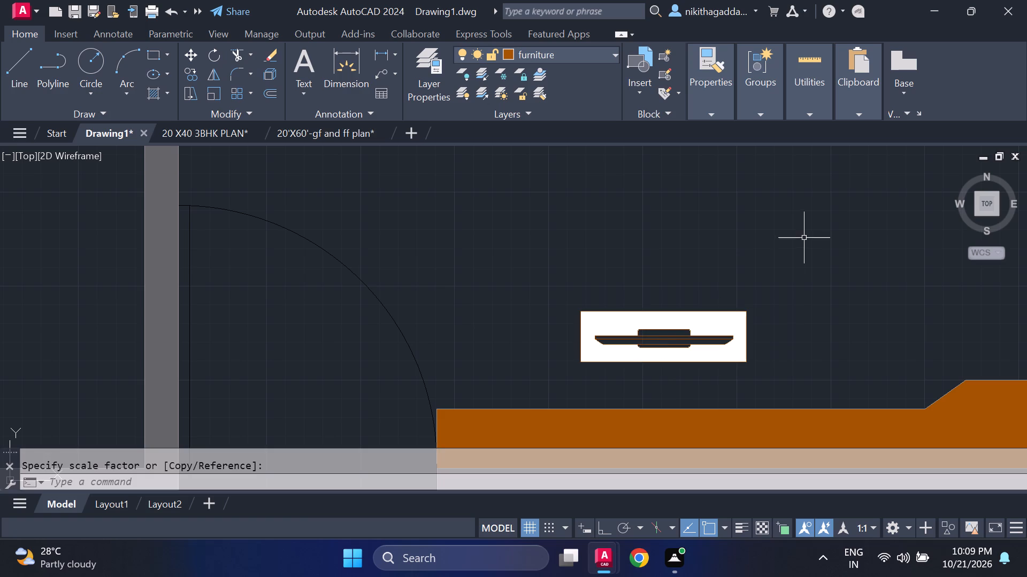
Move the TV unit and white panel by the panel's lower-left corner onto the left half of the orange cabinet, near its lower edge.
click(803, 238)
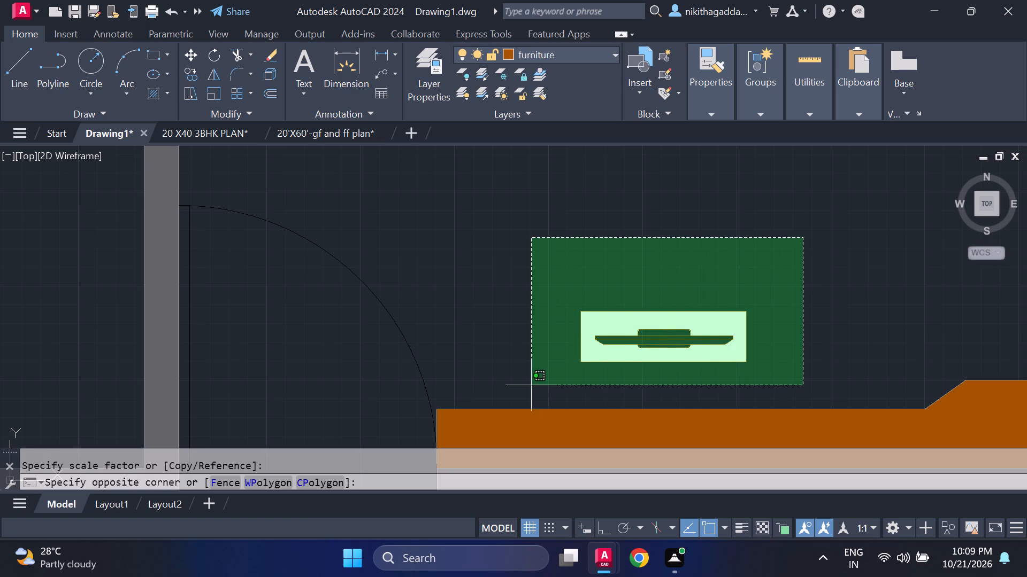
click(530, 385)
key(m)
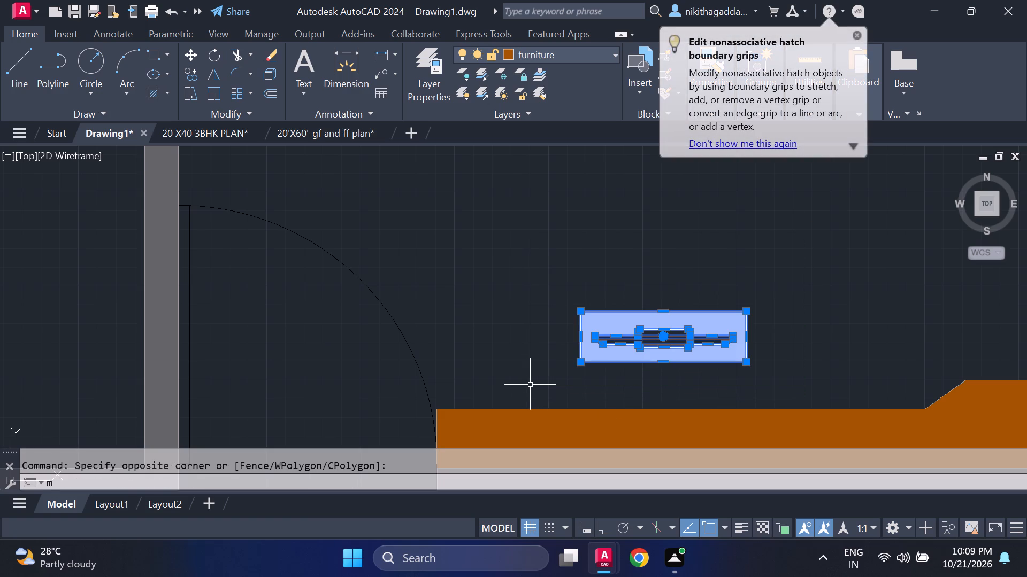
key(Return)
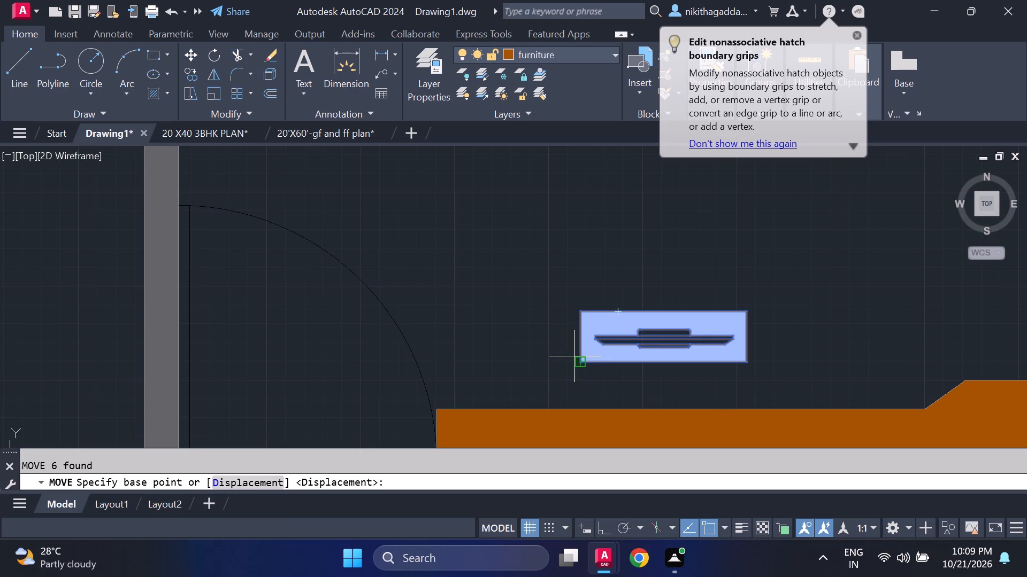
click(574, 356)
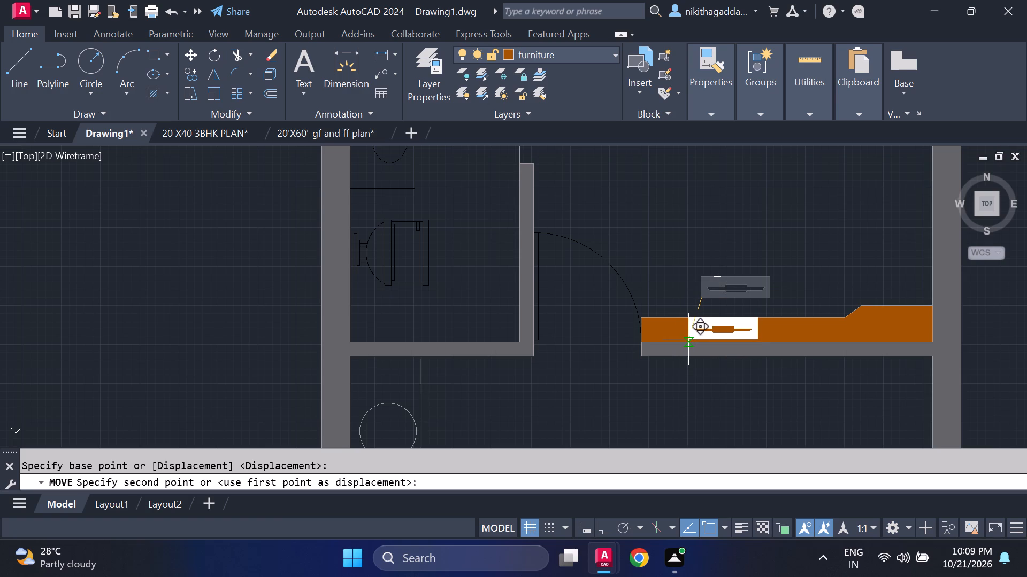
click(688, 339)
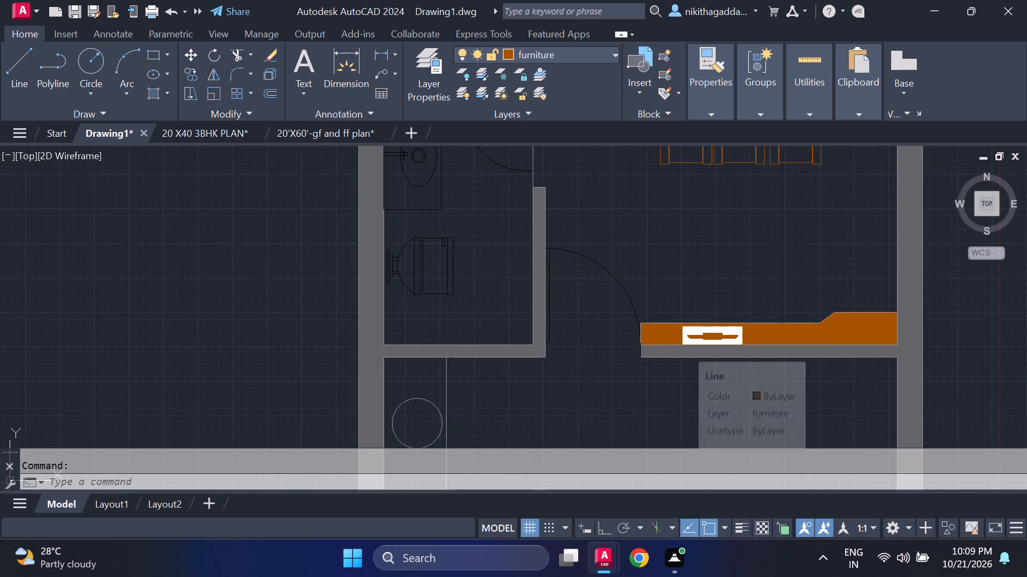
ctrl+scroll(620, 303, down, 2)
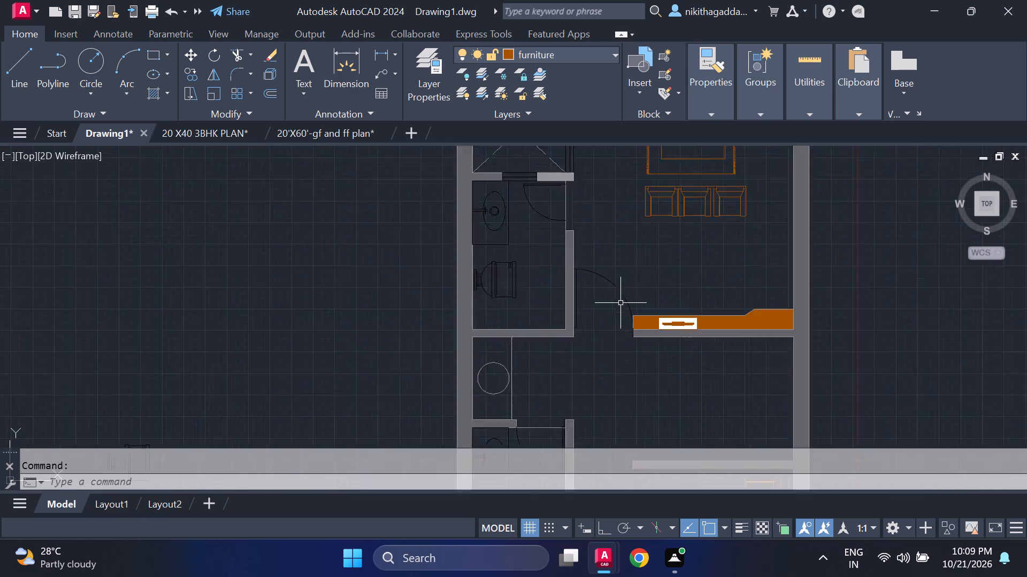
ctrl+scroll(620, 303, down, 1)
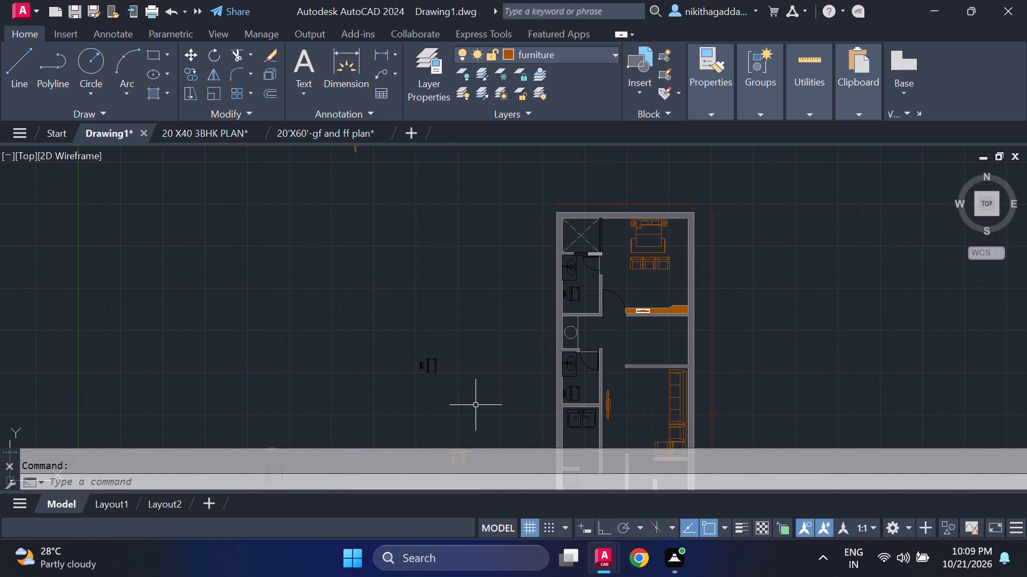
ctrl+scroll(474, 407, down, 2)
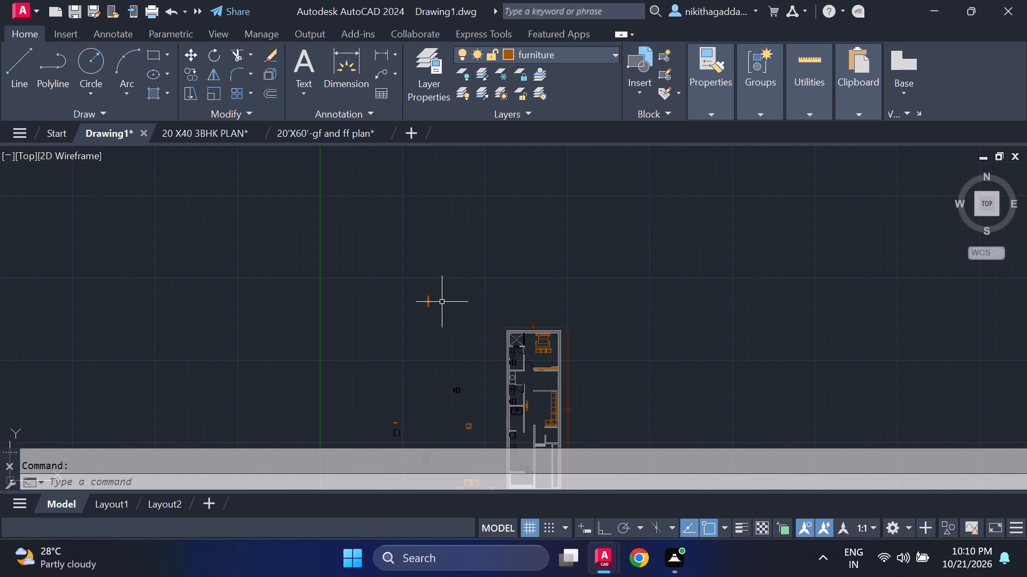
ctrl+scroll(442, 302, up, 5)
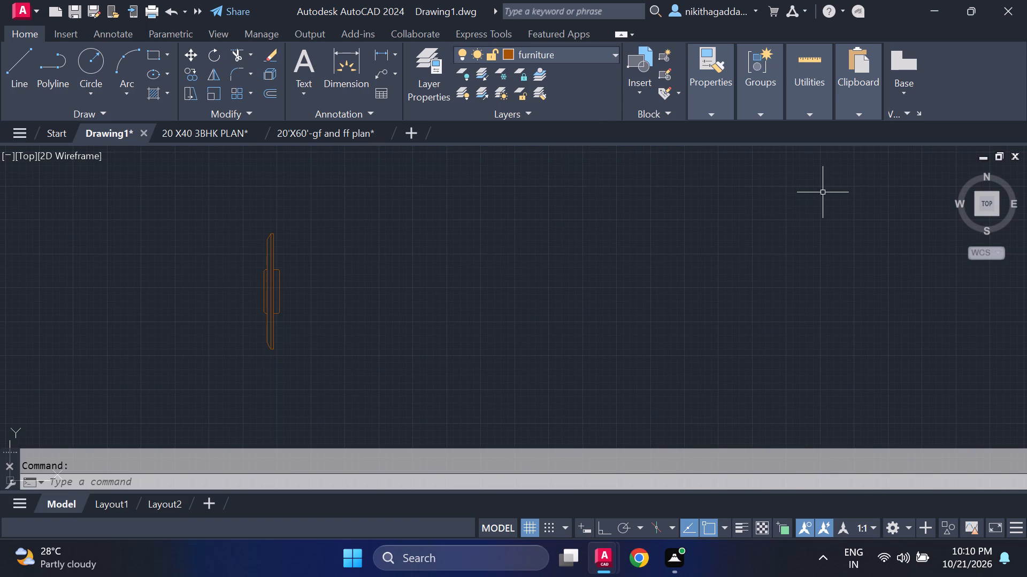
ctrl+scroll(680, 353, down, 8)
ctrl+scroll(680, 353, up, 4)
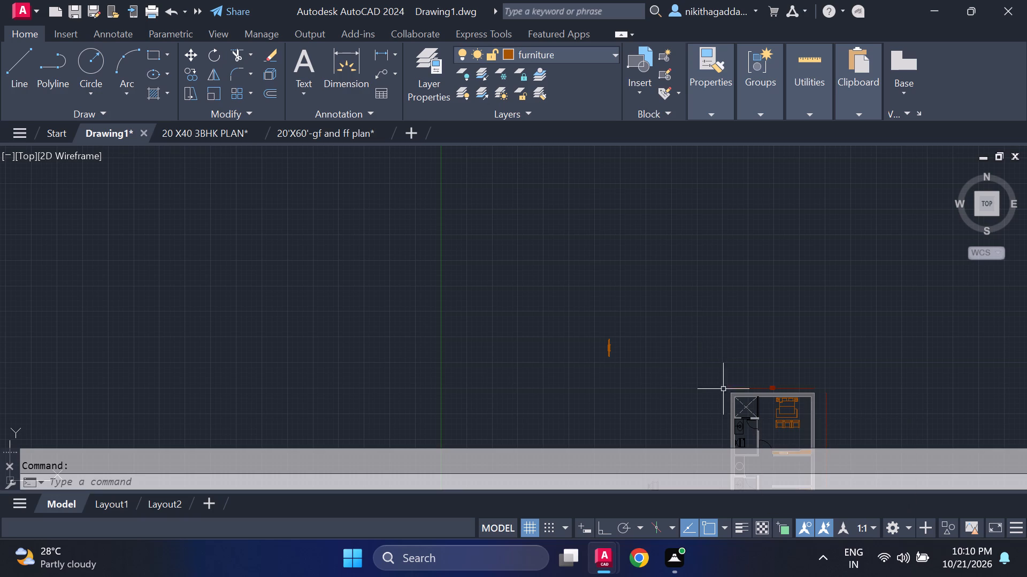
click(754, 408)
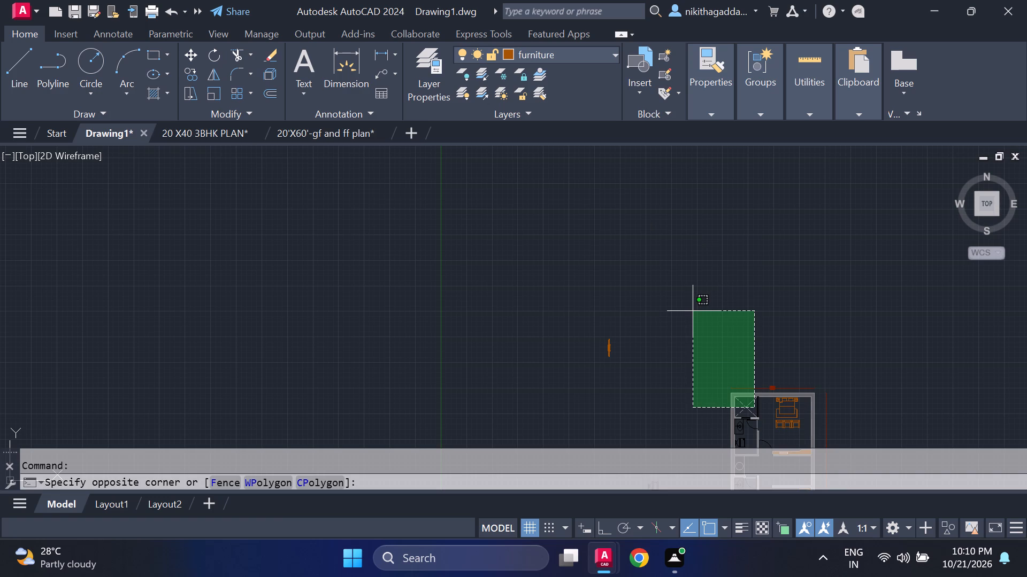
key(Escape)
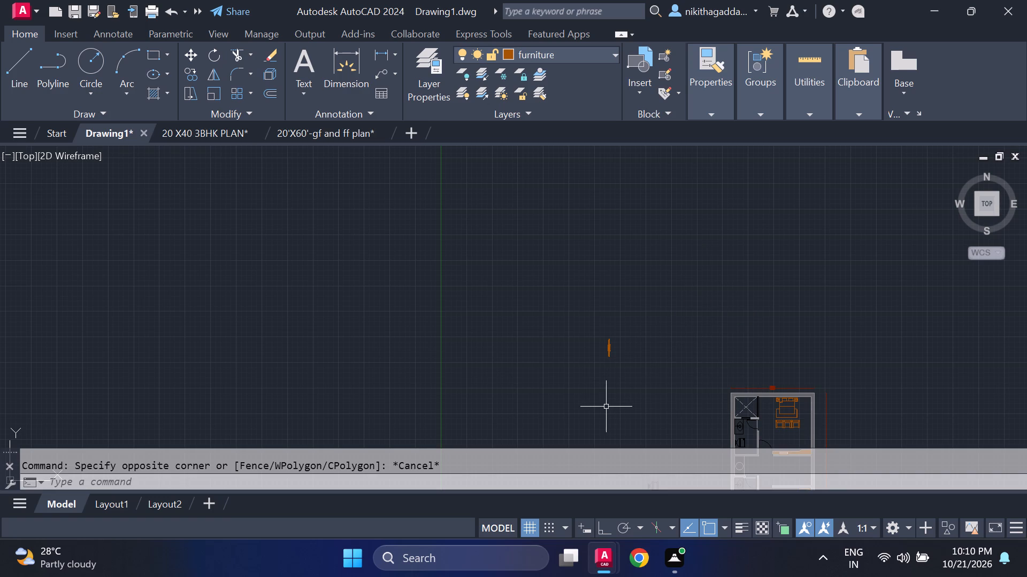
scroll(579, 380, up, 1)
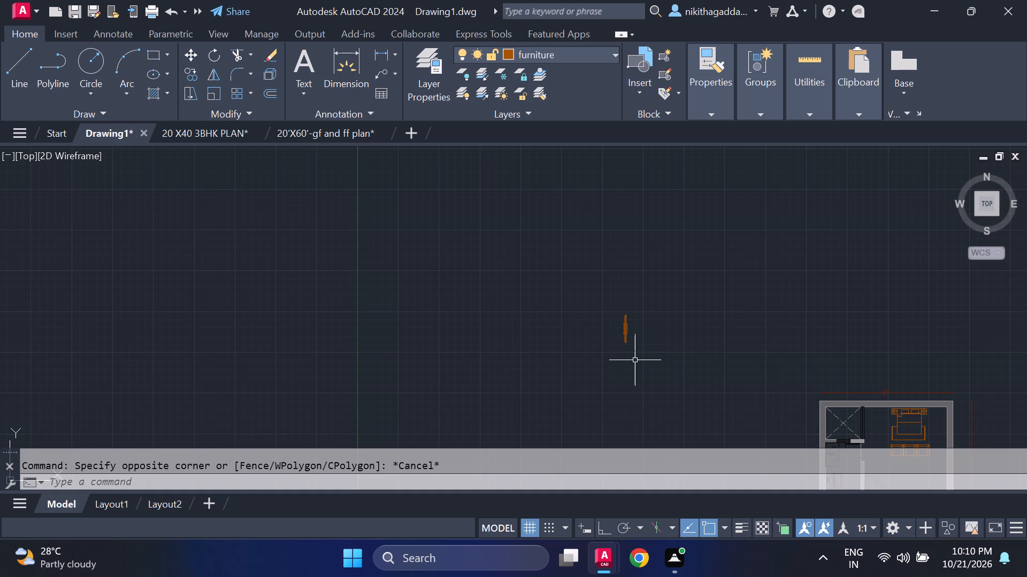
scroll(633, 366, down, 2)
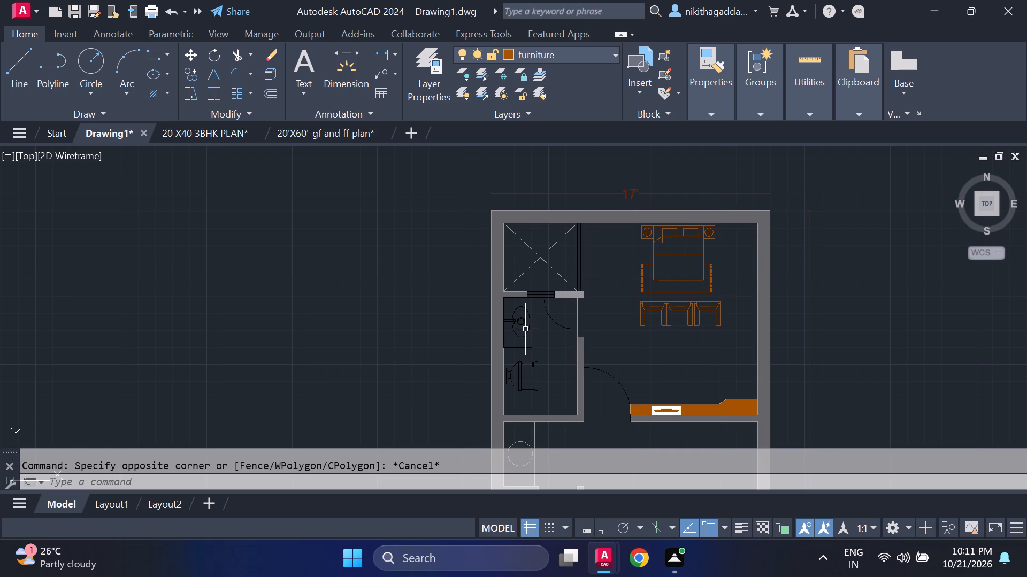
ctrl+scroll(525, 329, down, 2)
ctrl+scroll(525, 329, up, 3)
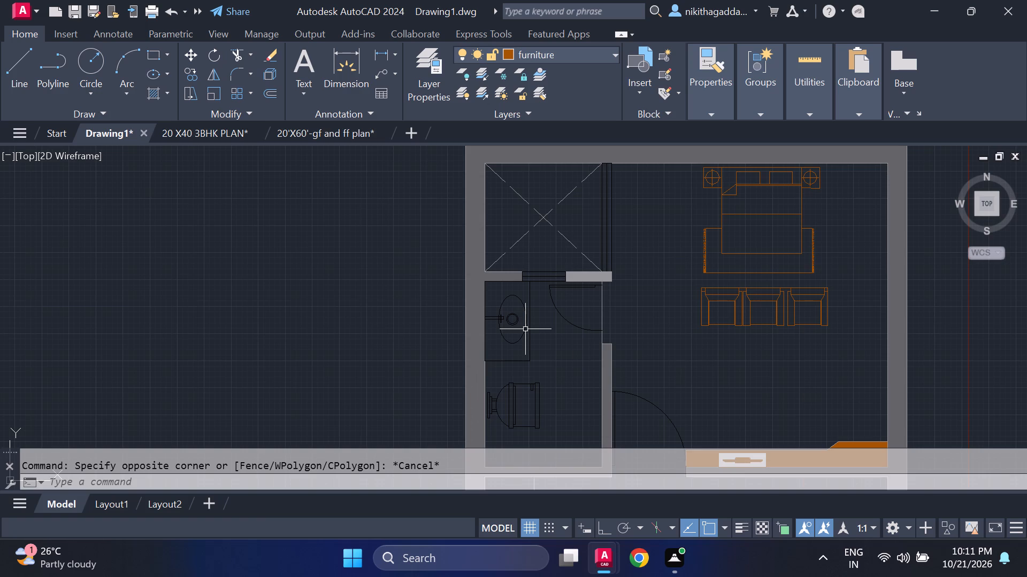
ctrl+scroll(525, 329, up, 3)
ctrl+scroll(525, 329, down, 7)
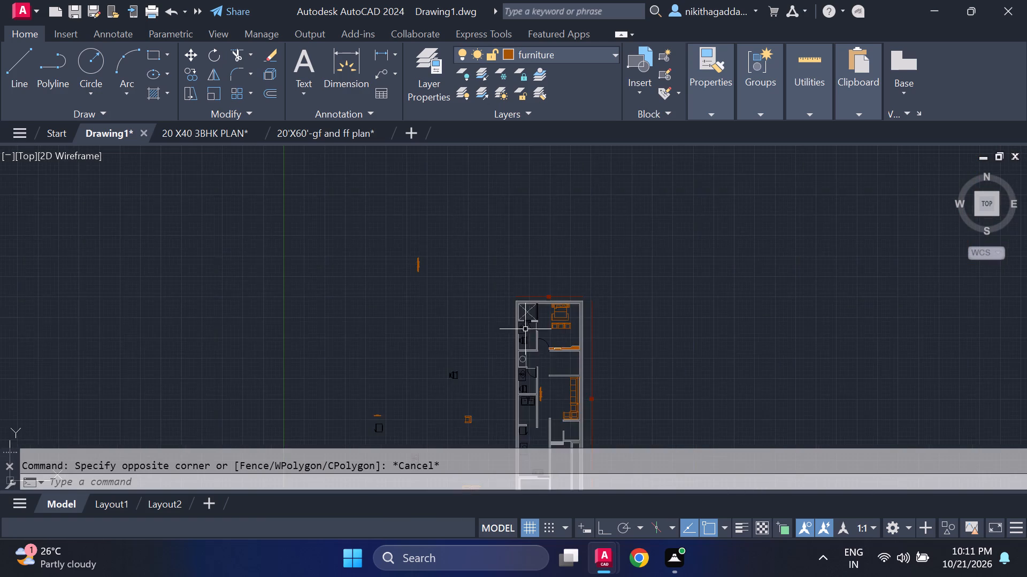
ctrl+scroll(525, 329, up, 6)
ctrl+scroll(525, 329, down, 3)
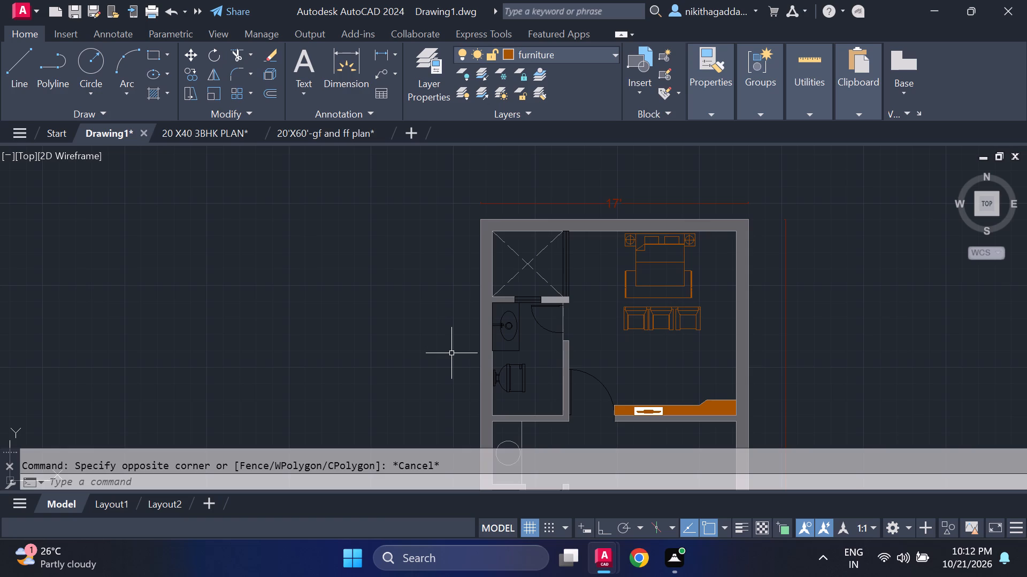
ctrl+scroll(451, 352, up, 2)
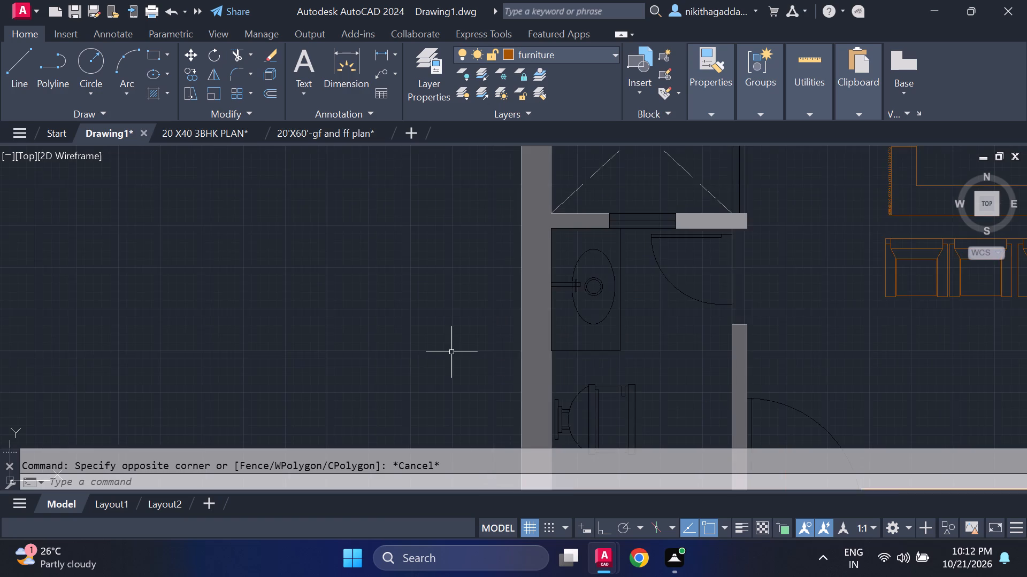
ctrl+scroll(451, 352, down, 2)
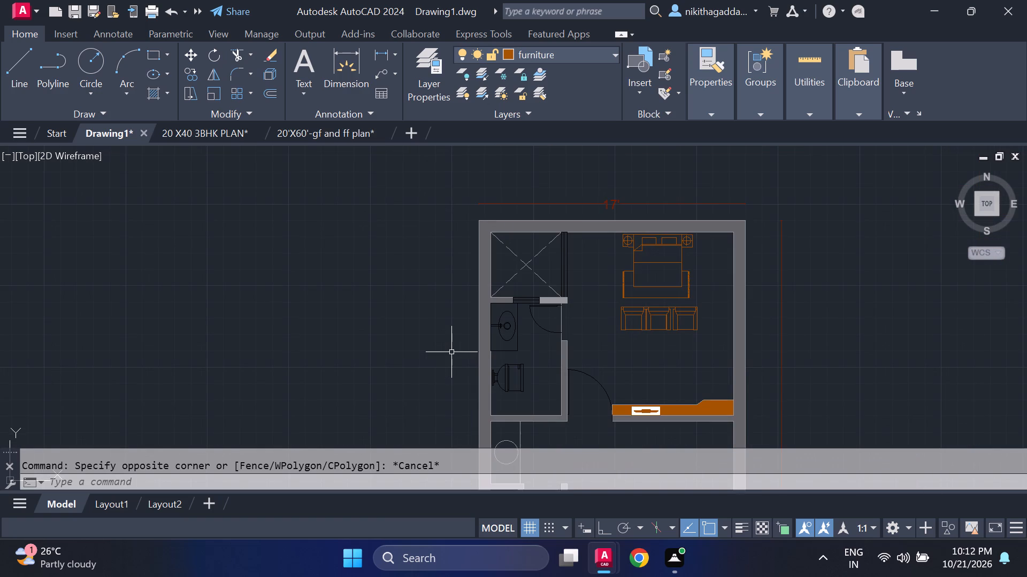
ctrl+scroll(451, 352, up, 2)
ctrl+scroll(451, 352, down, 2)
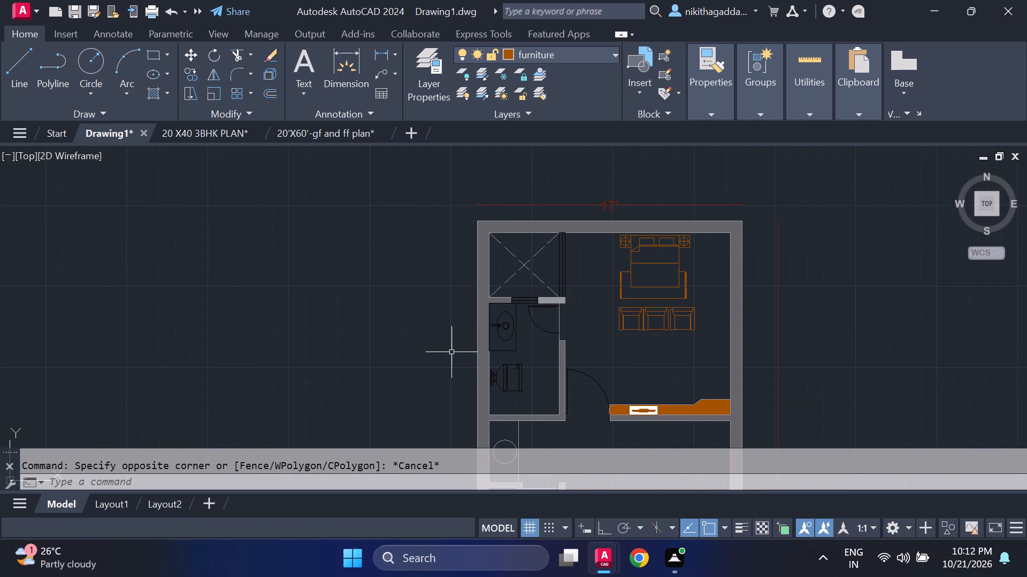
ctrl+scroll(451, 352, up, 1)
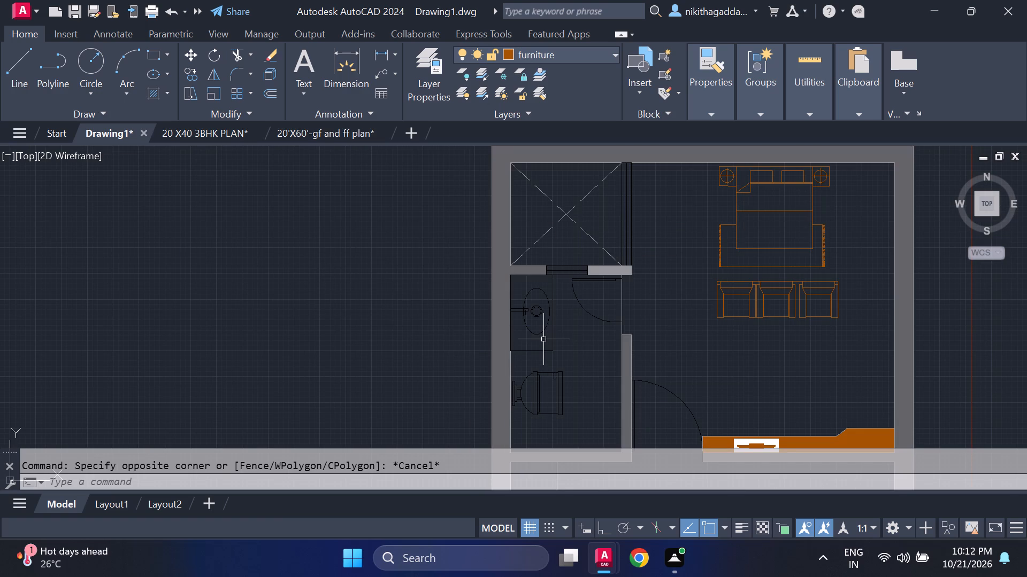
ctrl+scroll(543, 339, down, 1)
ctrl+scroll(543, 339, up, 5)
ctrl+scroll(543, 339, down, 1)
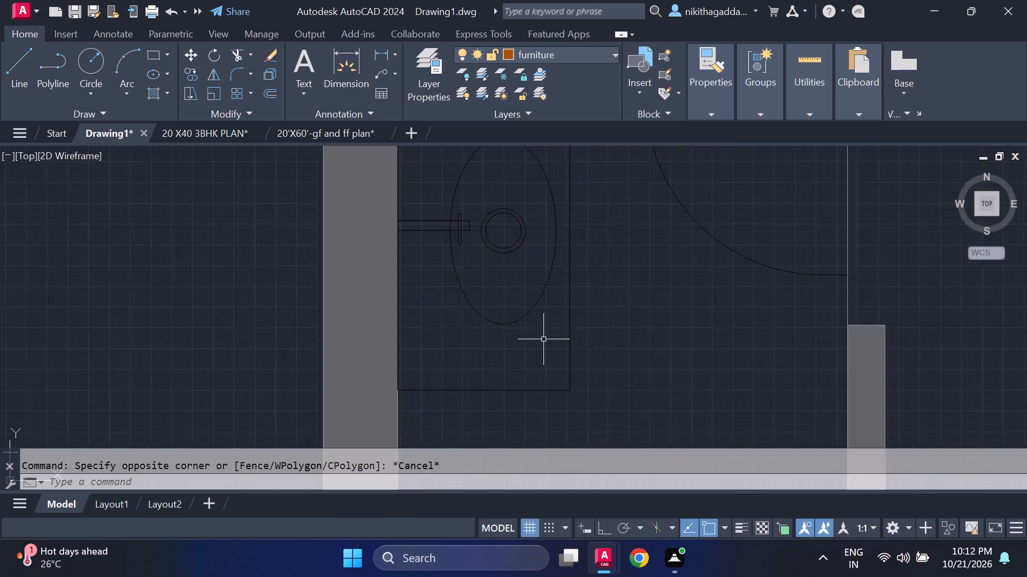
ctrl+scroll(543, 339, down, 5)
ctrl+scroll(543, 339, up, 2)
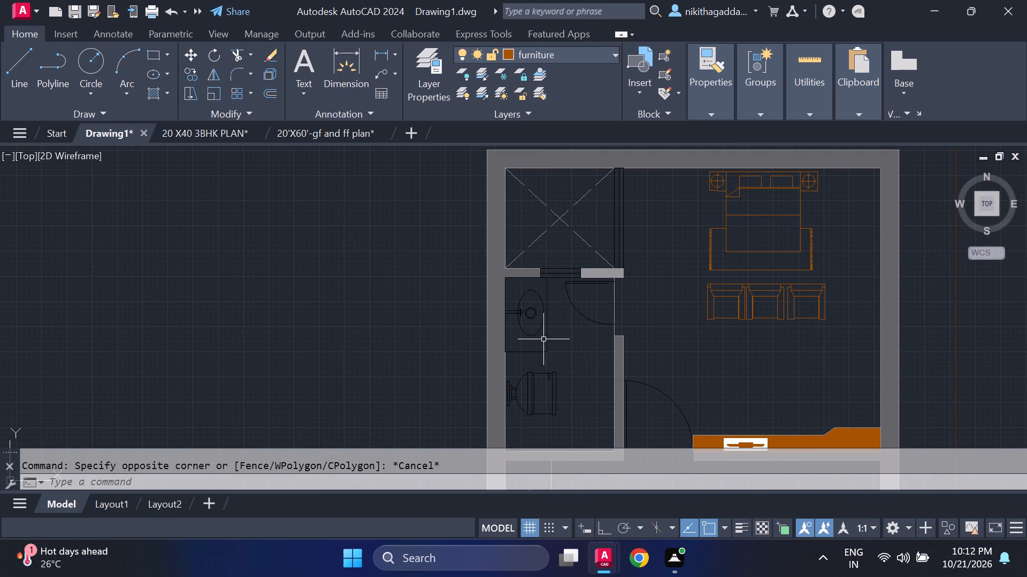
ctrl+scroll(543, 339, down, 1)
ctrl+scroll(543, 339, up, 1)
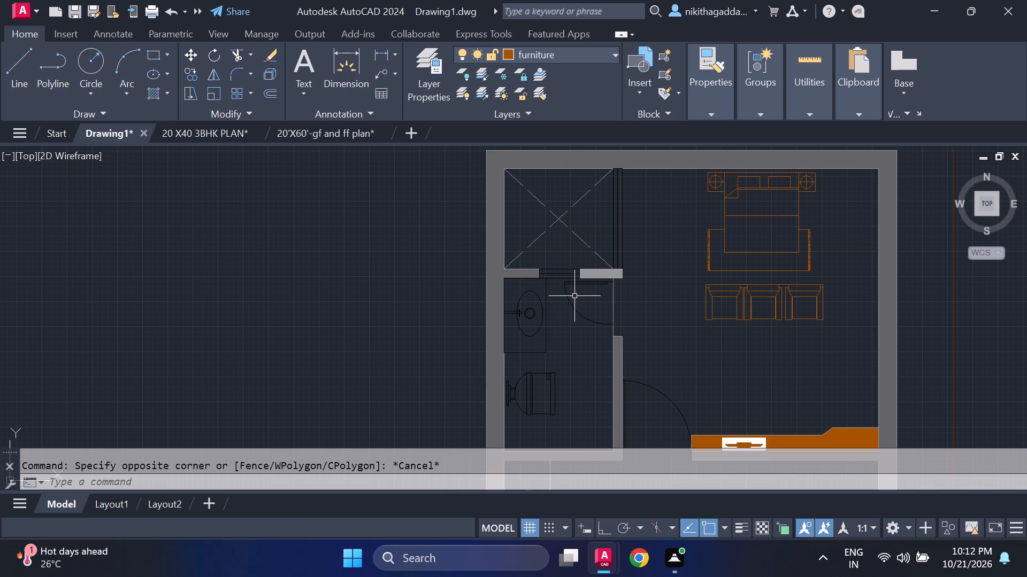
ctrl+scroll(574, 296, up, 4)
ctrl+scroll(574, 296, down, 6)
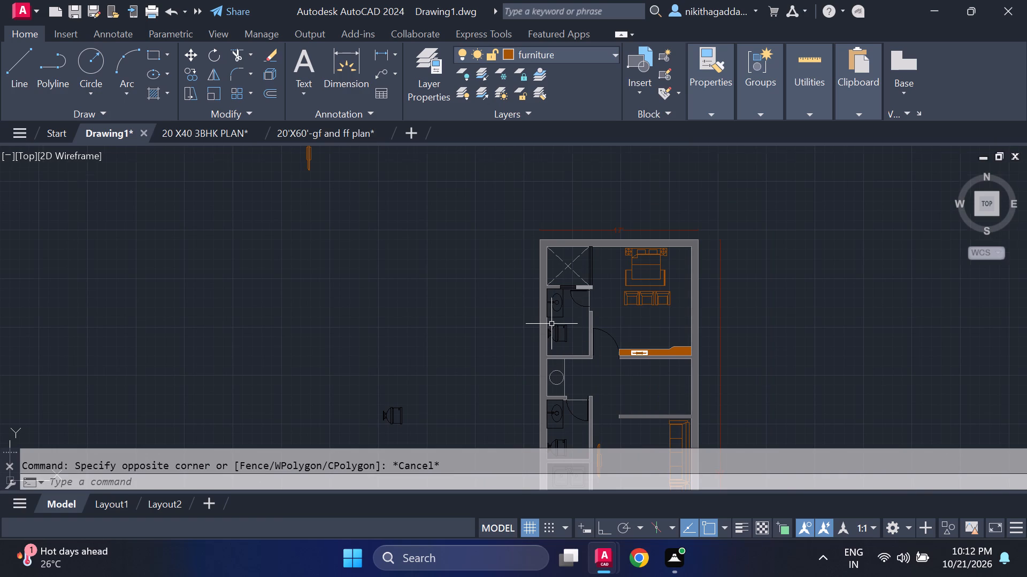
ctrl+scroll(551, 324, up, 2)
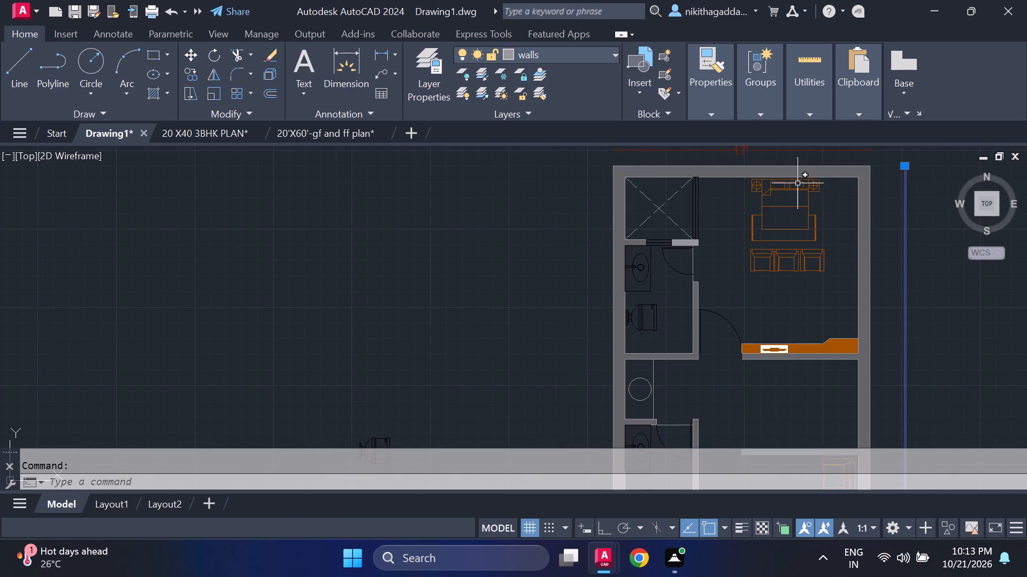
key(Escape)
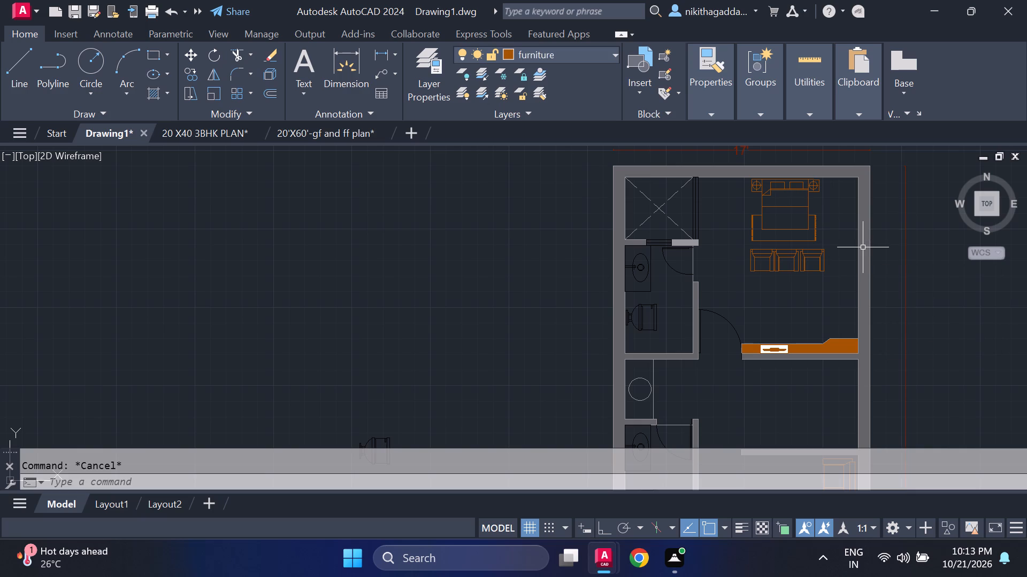
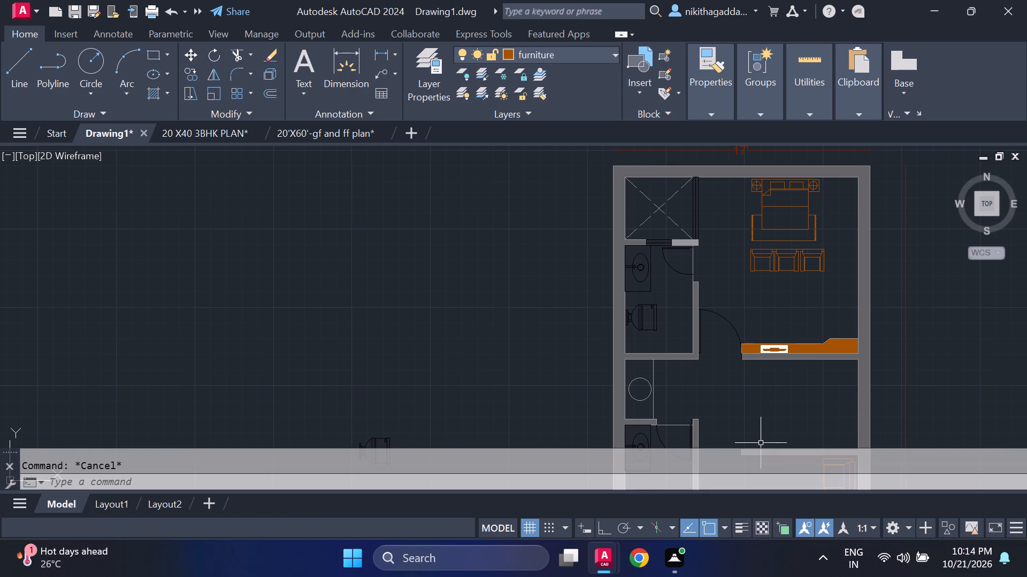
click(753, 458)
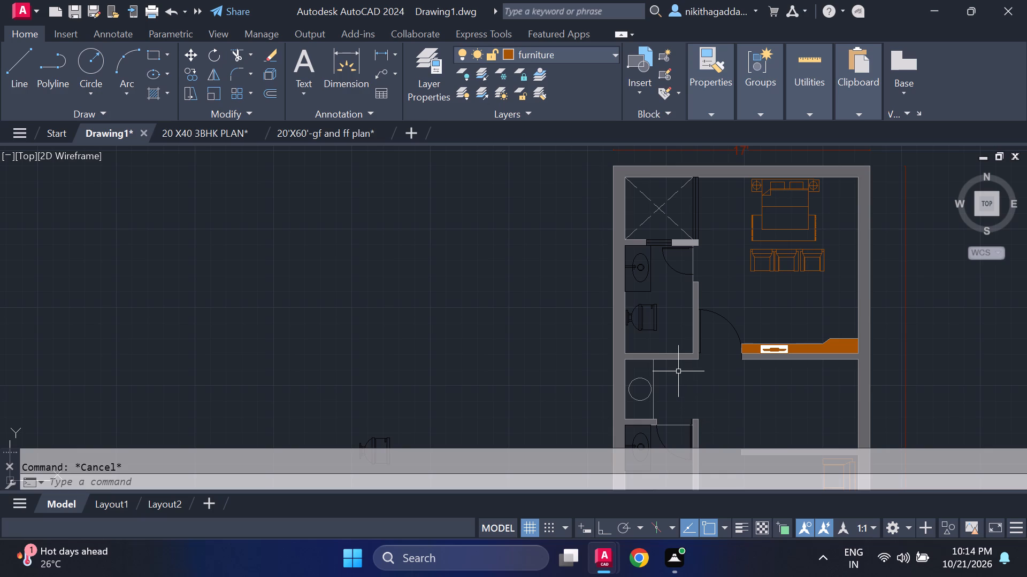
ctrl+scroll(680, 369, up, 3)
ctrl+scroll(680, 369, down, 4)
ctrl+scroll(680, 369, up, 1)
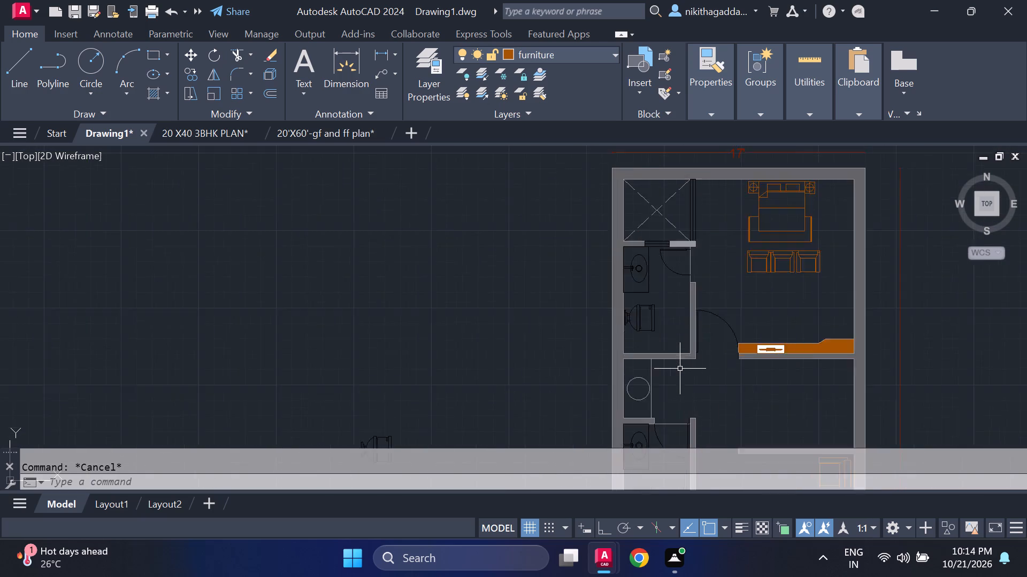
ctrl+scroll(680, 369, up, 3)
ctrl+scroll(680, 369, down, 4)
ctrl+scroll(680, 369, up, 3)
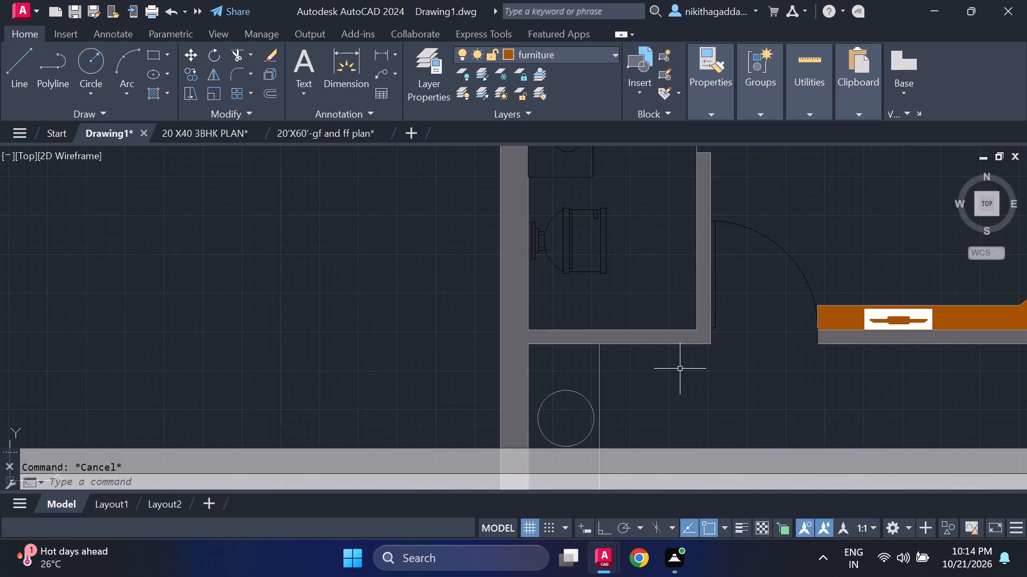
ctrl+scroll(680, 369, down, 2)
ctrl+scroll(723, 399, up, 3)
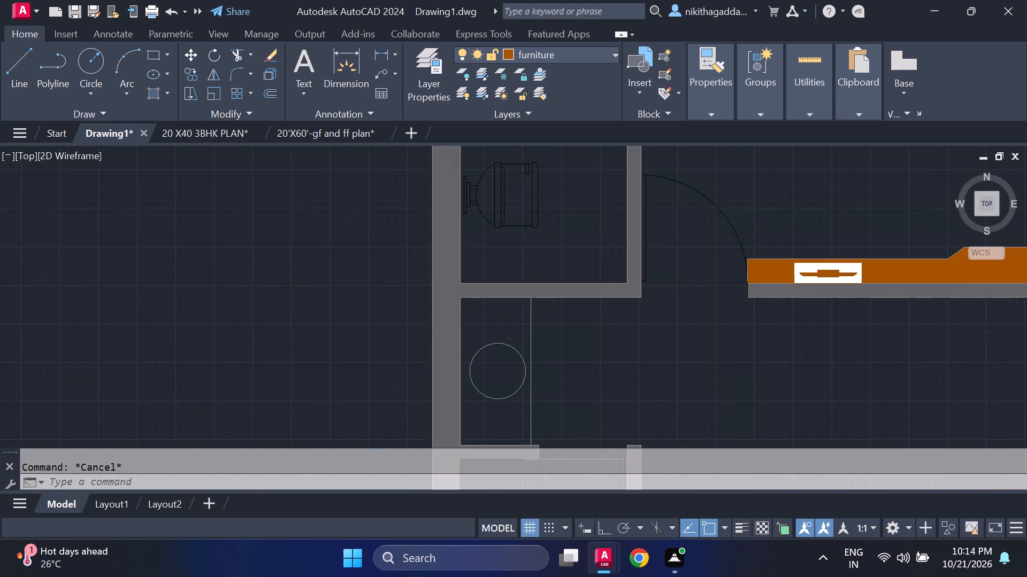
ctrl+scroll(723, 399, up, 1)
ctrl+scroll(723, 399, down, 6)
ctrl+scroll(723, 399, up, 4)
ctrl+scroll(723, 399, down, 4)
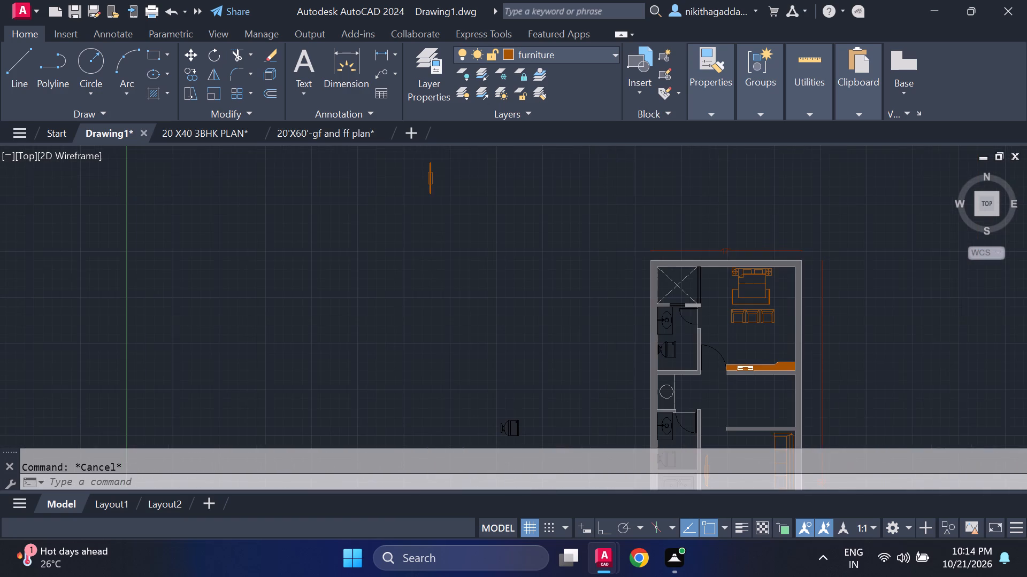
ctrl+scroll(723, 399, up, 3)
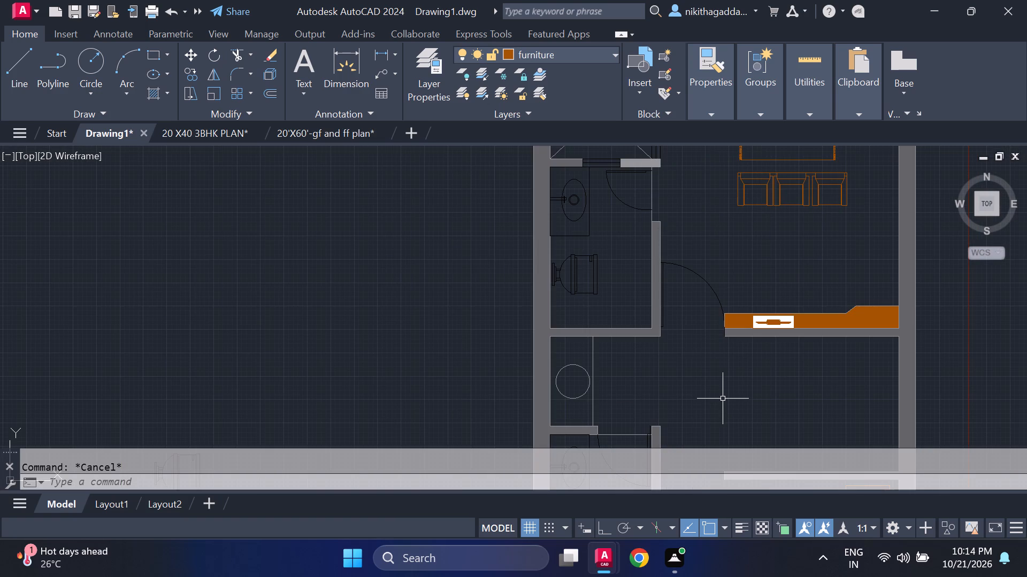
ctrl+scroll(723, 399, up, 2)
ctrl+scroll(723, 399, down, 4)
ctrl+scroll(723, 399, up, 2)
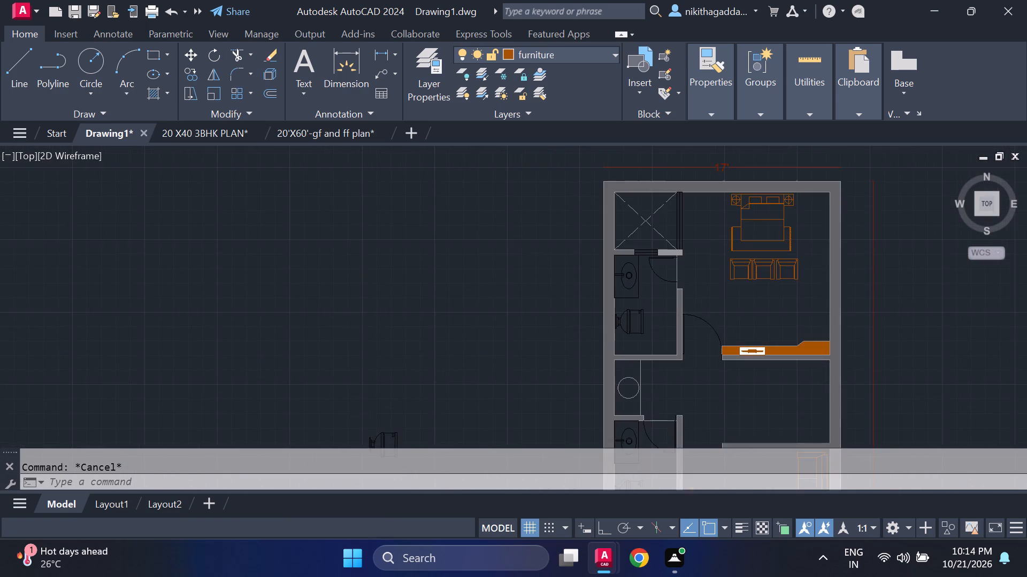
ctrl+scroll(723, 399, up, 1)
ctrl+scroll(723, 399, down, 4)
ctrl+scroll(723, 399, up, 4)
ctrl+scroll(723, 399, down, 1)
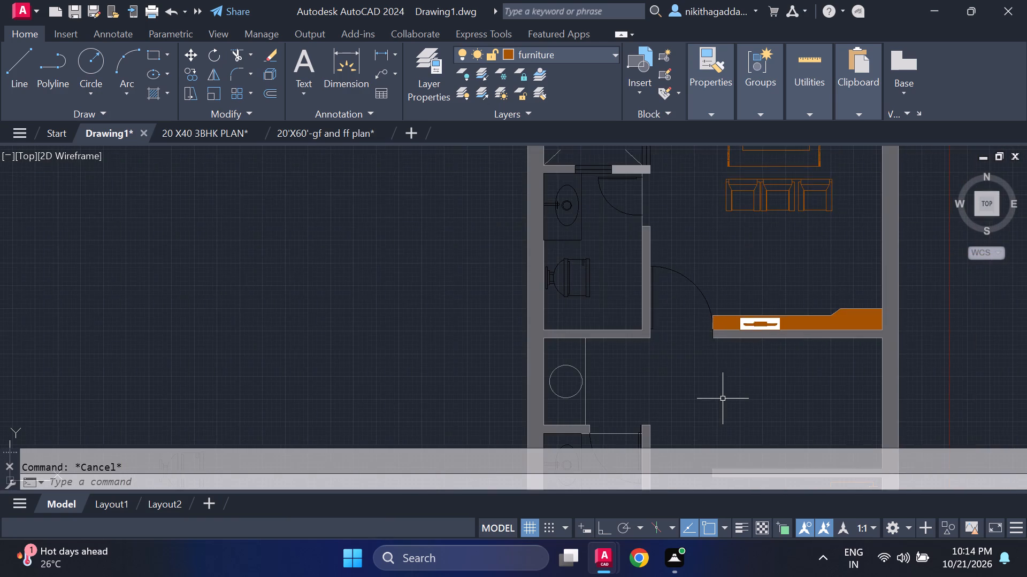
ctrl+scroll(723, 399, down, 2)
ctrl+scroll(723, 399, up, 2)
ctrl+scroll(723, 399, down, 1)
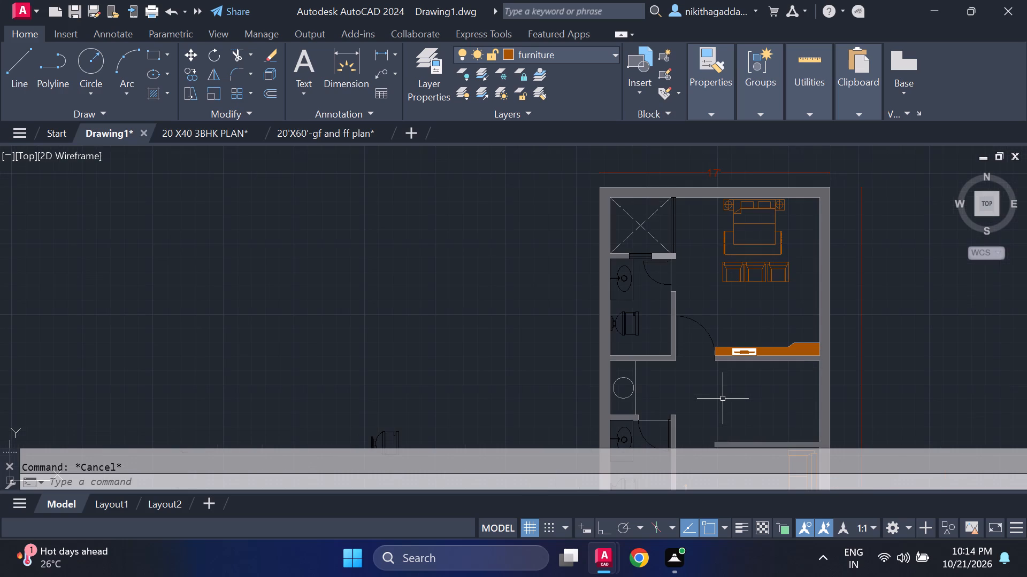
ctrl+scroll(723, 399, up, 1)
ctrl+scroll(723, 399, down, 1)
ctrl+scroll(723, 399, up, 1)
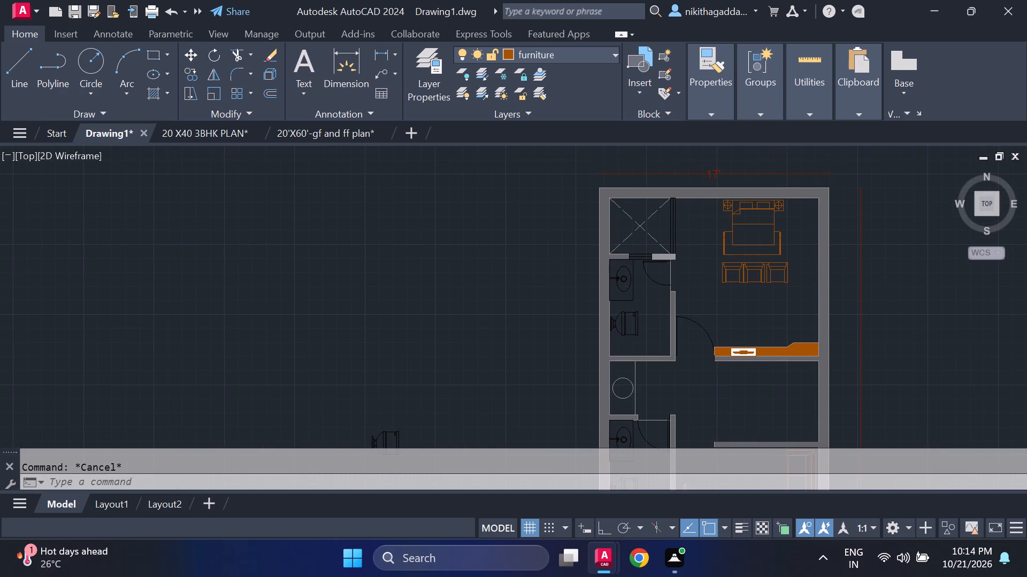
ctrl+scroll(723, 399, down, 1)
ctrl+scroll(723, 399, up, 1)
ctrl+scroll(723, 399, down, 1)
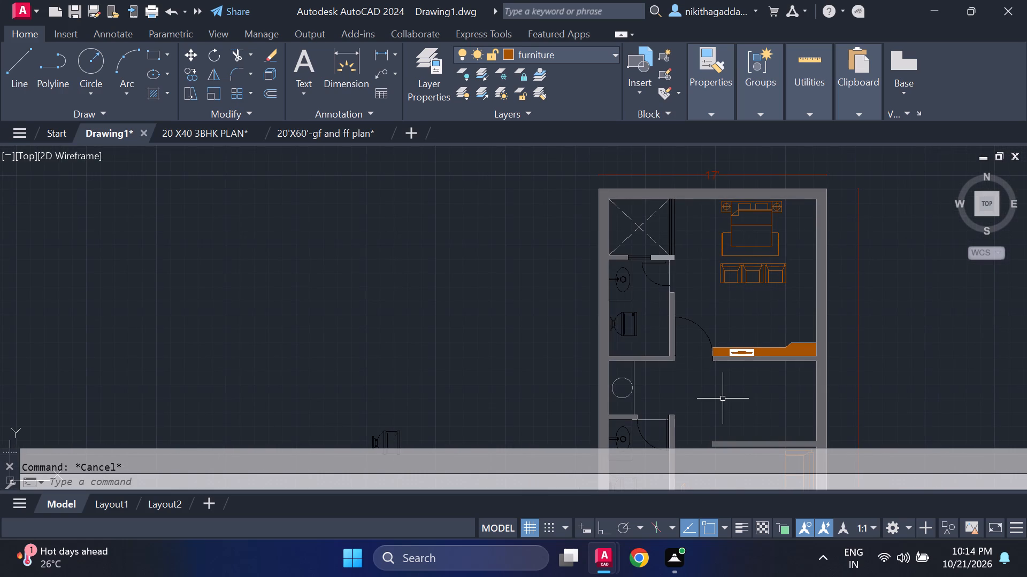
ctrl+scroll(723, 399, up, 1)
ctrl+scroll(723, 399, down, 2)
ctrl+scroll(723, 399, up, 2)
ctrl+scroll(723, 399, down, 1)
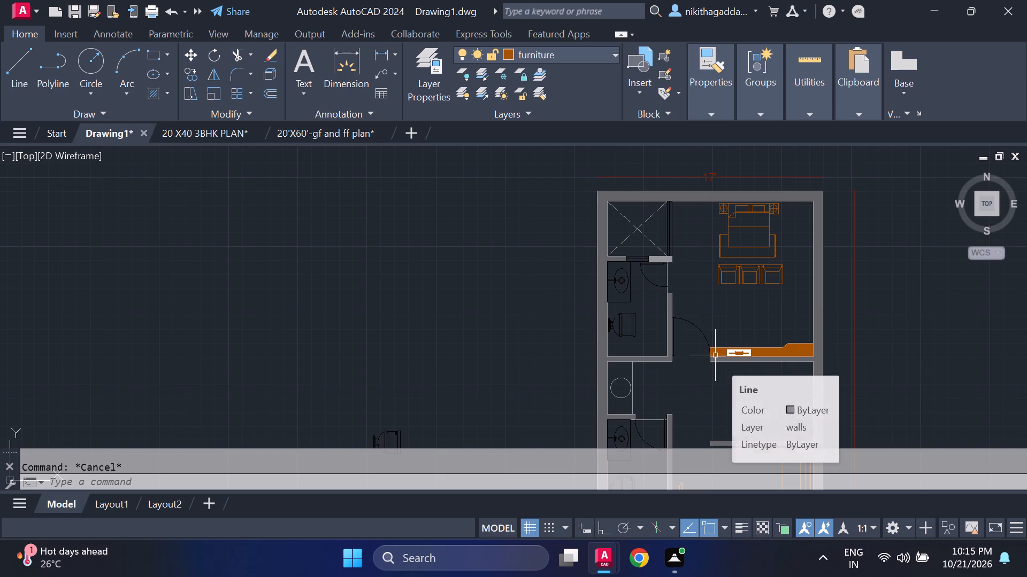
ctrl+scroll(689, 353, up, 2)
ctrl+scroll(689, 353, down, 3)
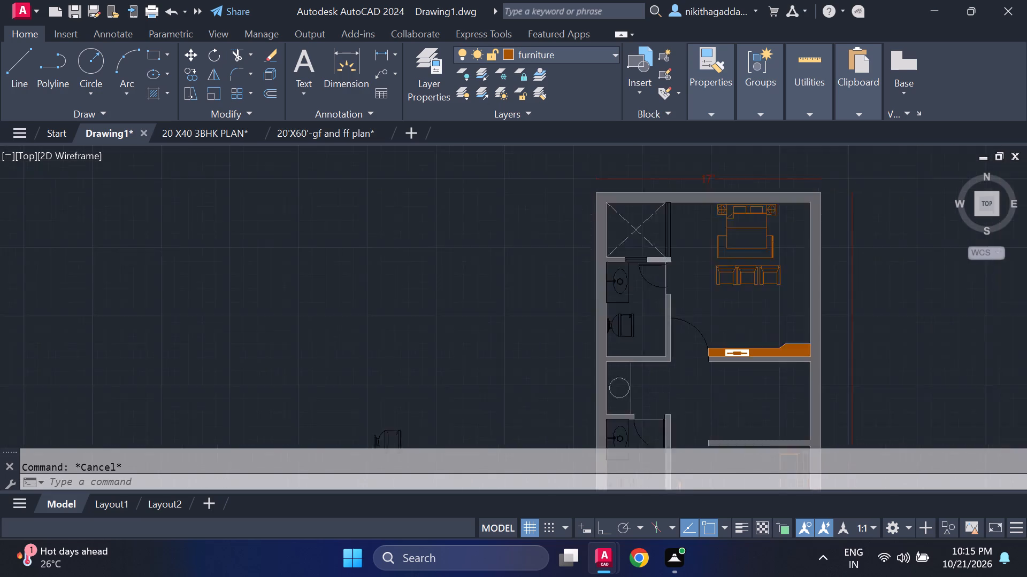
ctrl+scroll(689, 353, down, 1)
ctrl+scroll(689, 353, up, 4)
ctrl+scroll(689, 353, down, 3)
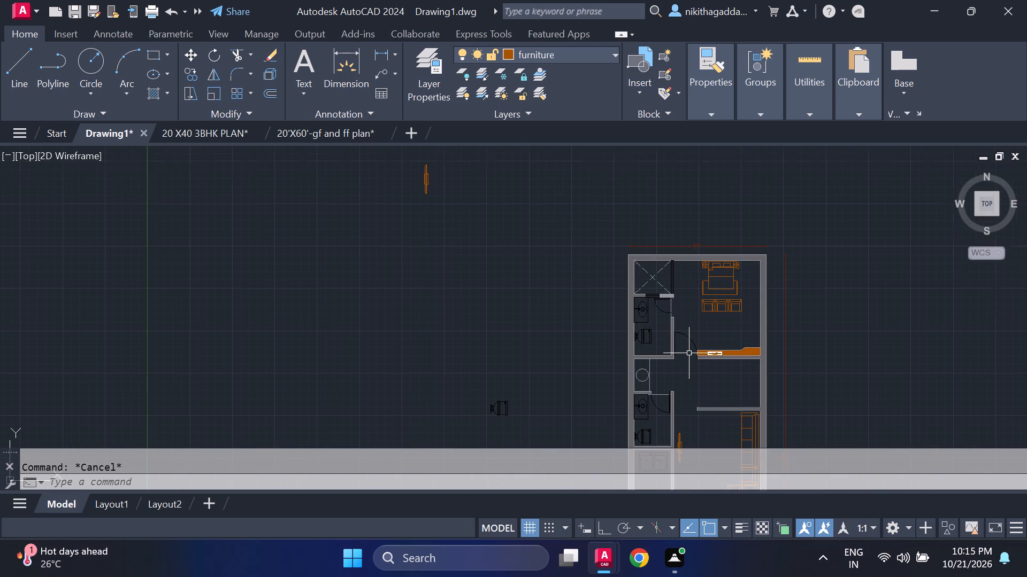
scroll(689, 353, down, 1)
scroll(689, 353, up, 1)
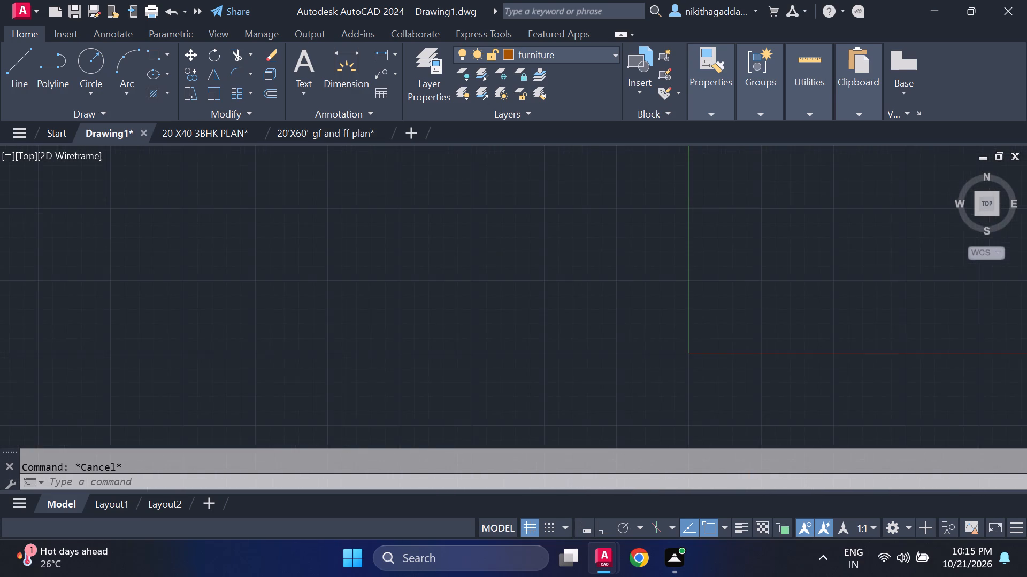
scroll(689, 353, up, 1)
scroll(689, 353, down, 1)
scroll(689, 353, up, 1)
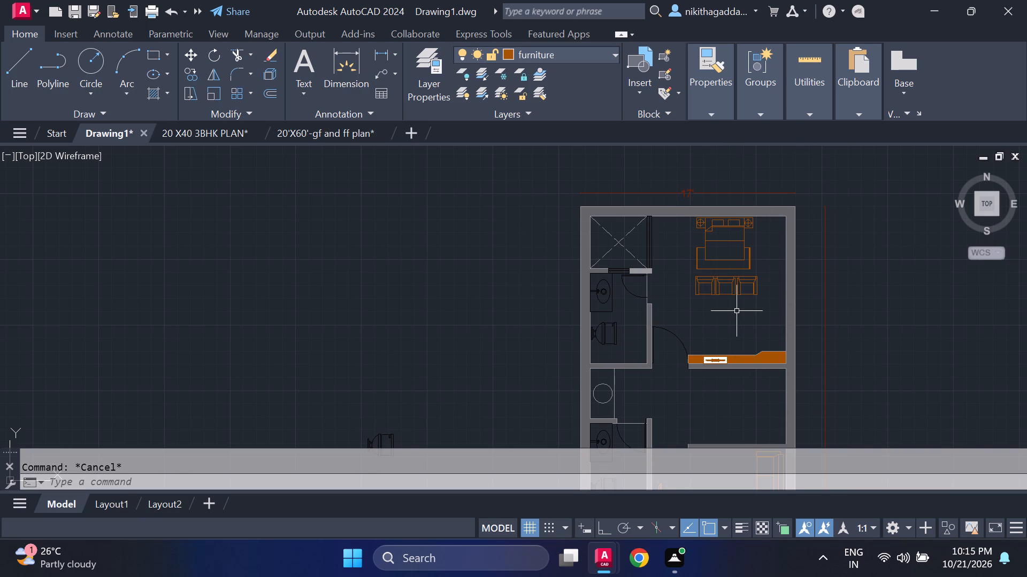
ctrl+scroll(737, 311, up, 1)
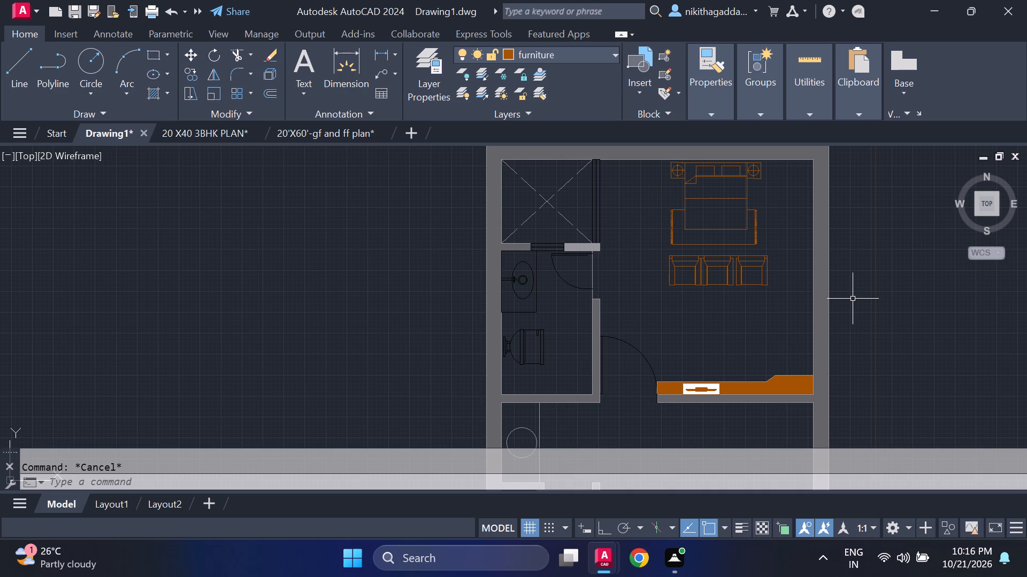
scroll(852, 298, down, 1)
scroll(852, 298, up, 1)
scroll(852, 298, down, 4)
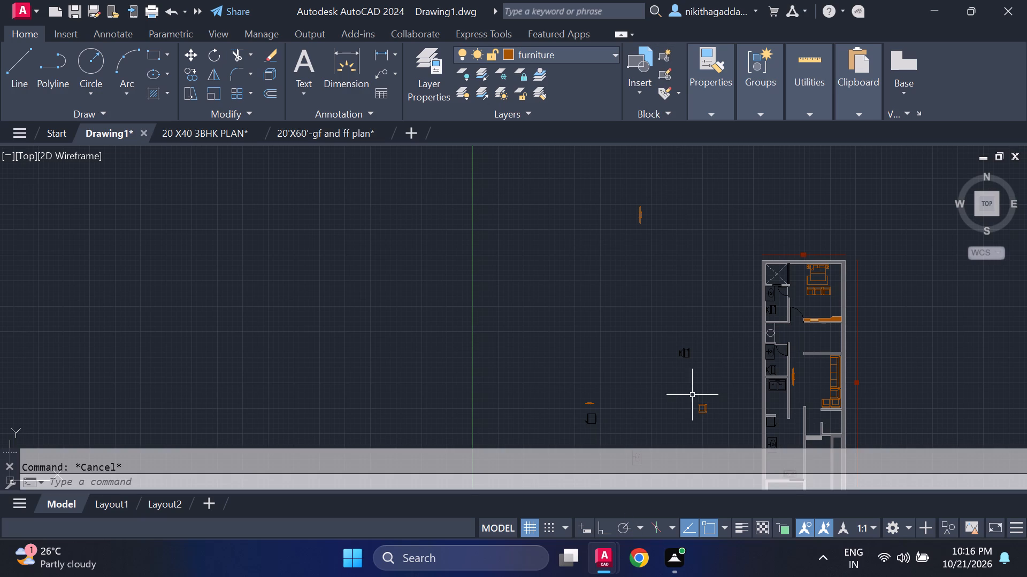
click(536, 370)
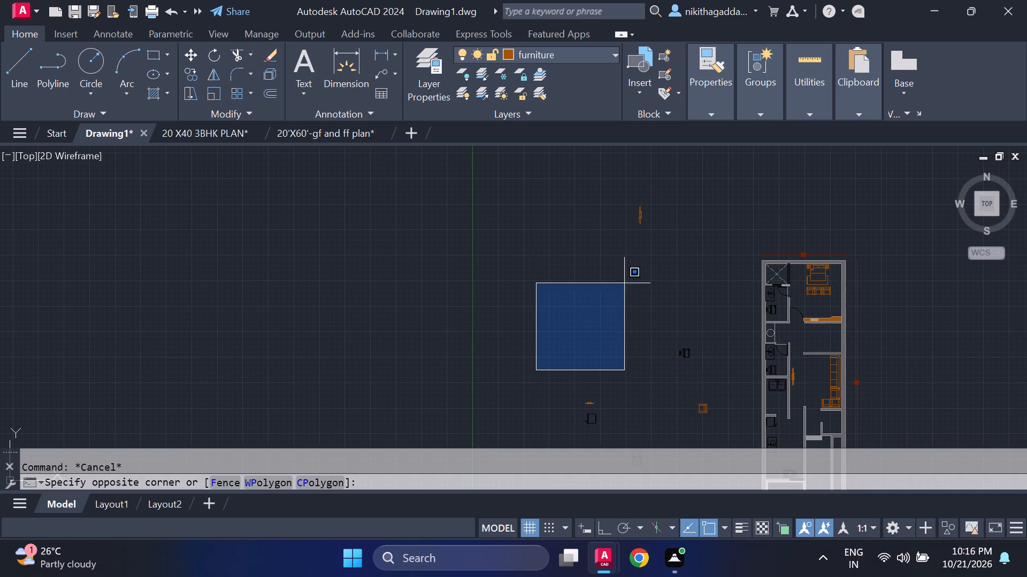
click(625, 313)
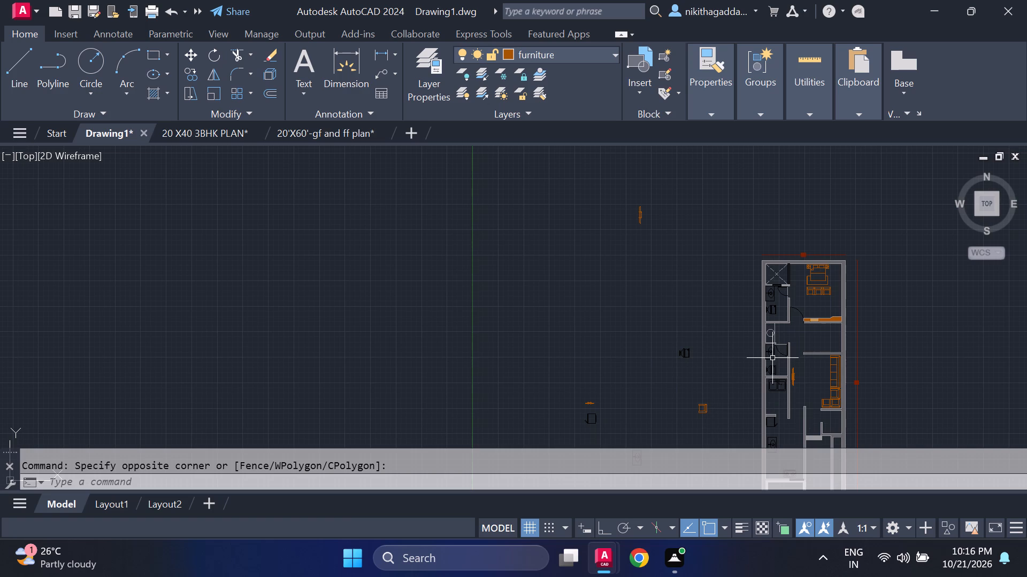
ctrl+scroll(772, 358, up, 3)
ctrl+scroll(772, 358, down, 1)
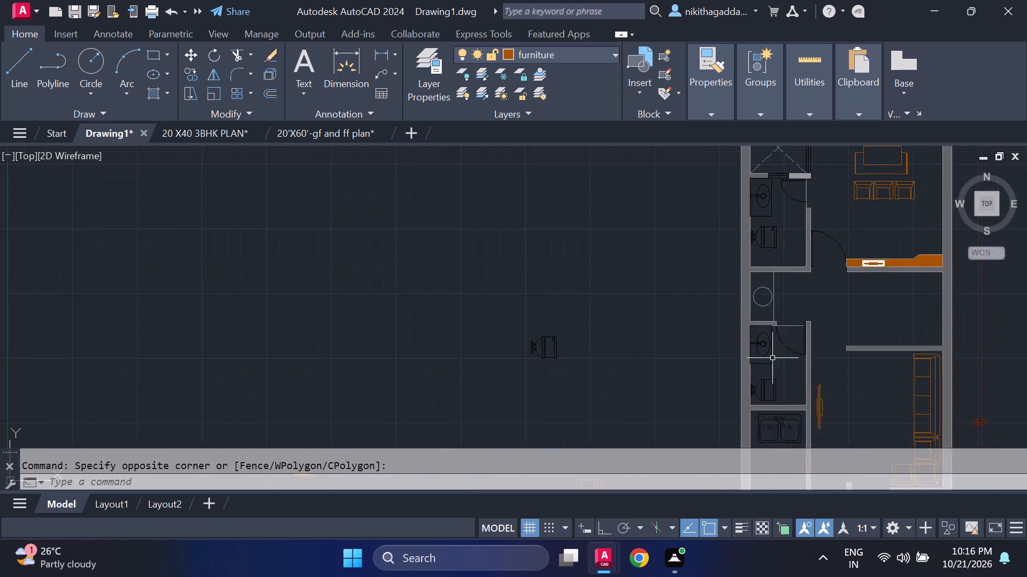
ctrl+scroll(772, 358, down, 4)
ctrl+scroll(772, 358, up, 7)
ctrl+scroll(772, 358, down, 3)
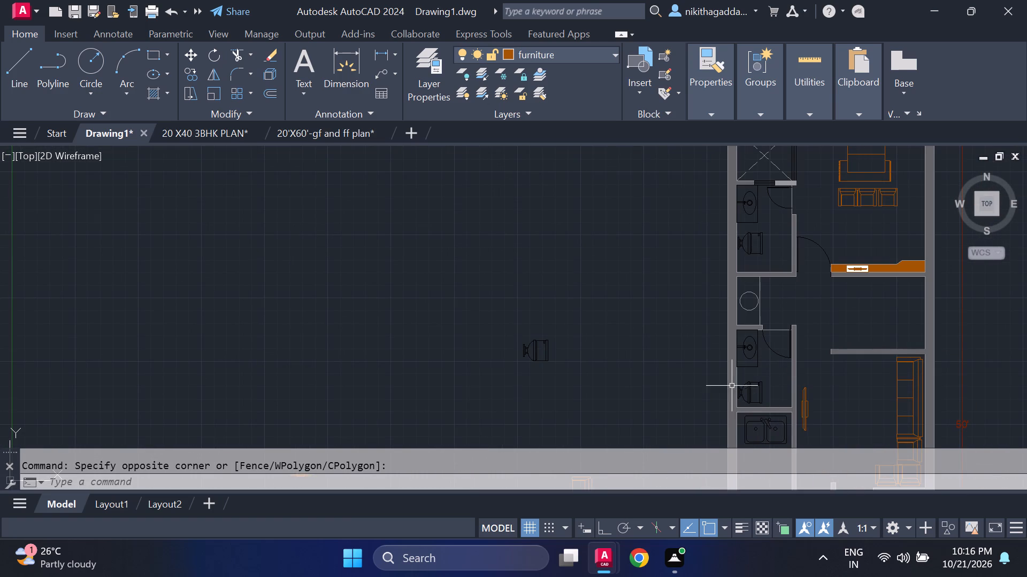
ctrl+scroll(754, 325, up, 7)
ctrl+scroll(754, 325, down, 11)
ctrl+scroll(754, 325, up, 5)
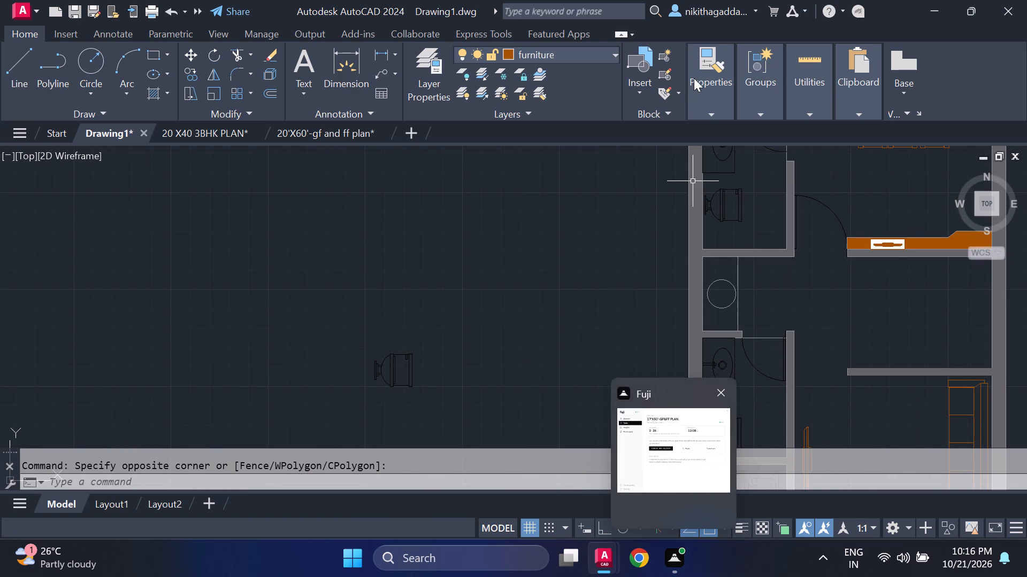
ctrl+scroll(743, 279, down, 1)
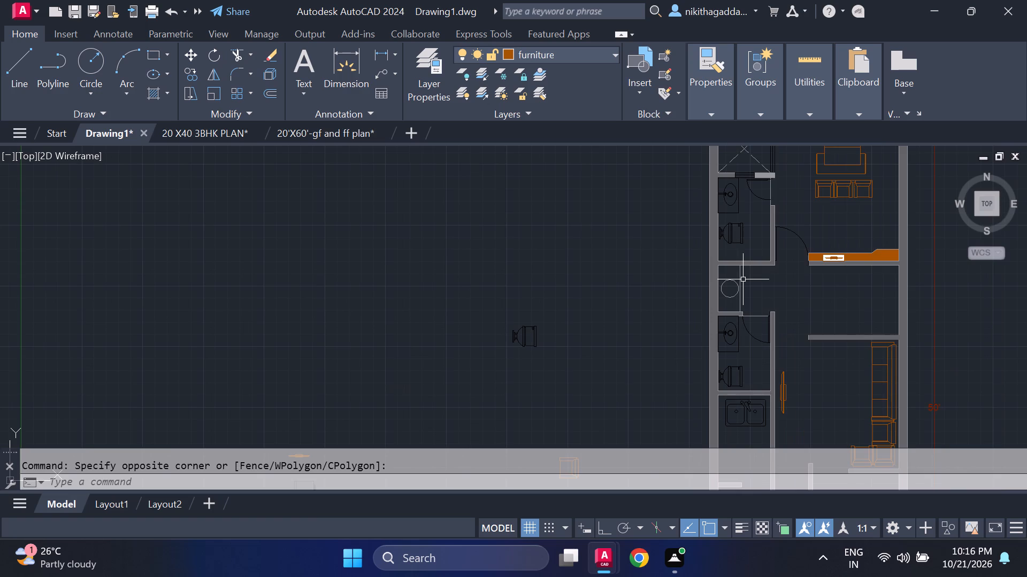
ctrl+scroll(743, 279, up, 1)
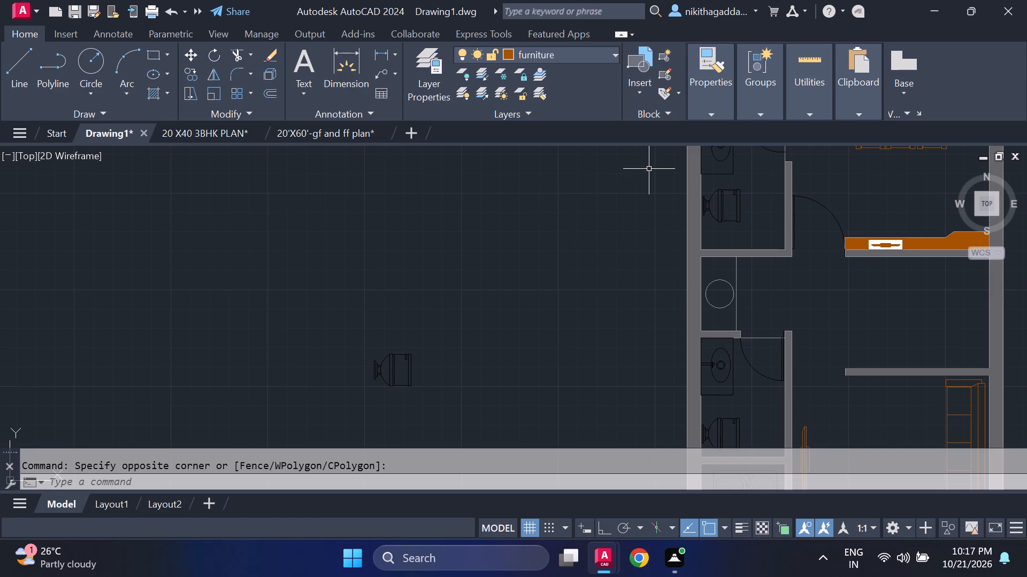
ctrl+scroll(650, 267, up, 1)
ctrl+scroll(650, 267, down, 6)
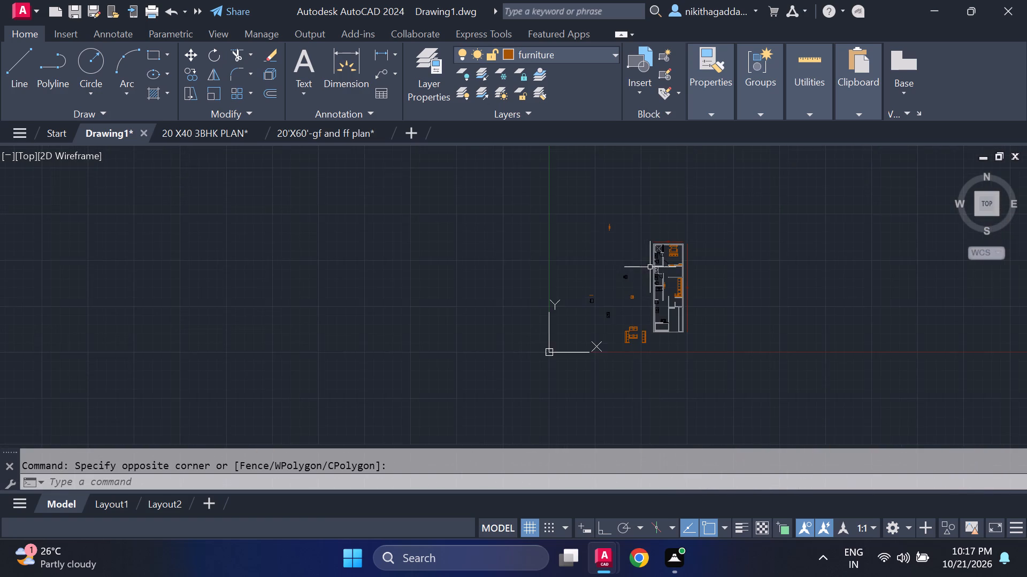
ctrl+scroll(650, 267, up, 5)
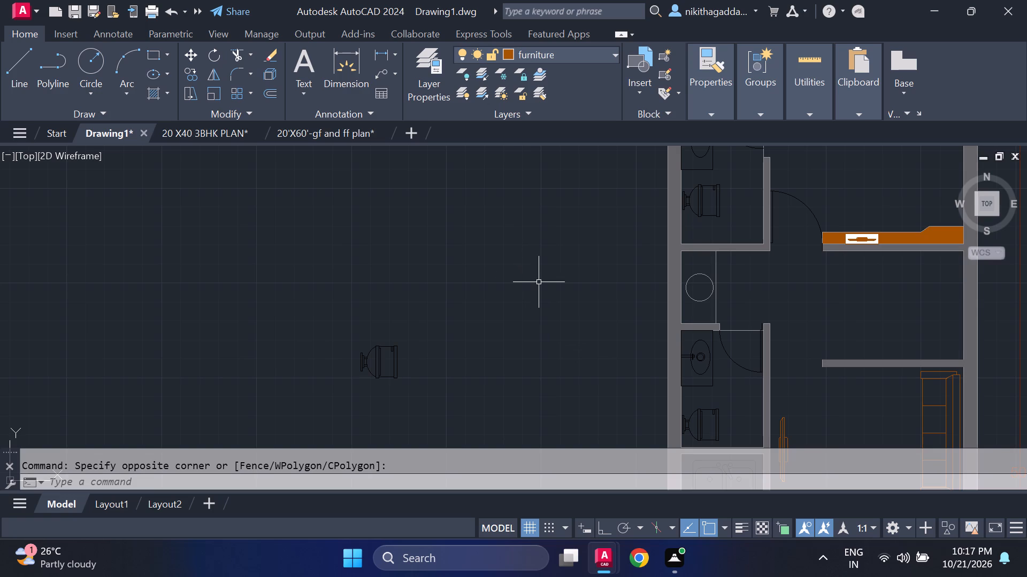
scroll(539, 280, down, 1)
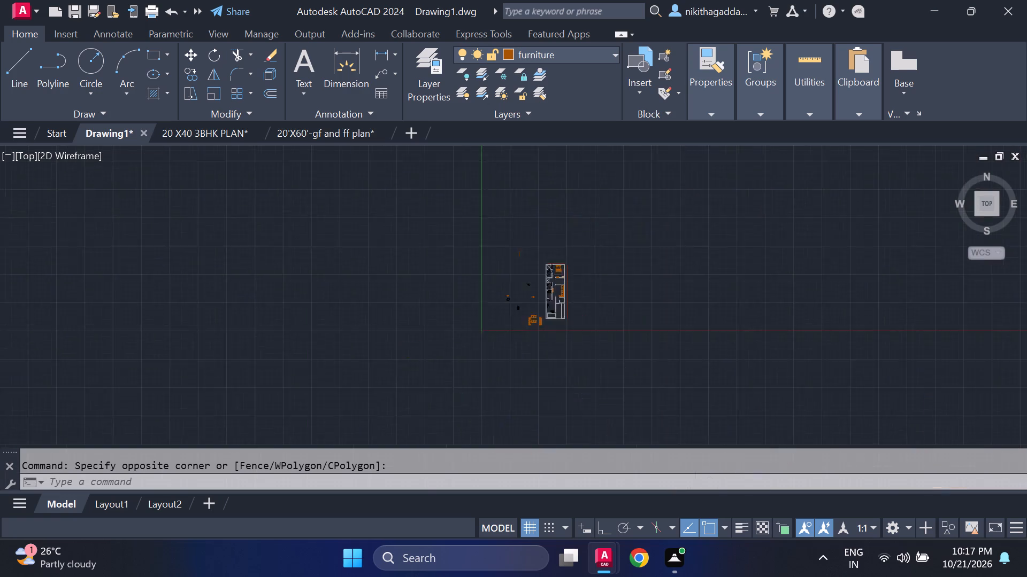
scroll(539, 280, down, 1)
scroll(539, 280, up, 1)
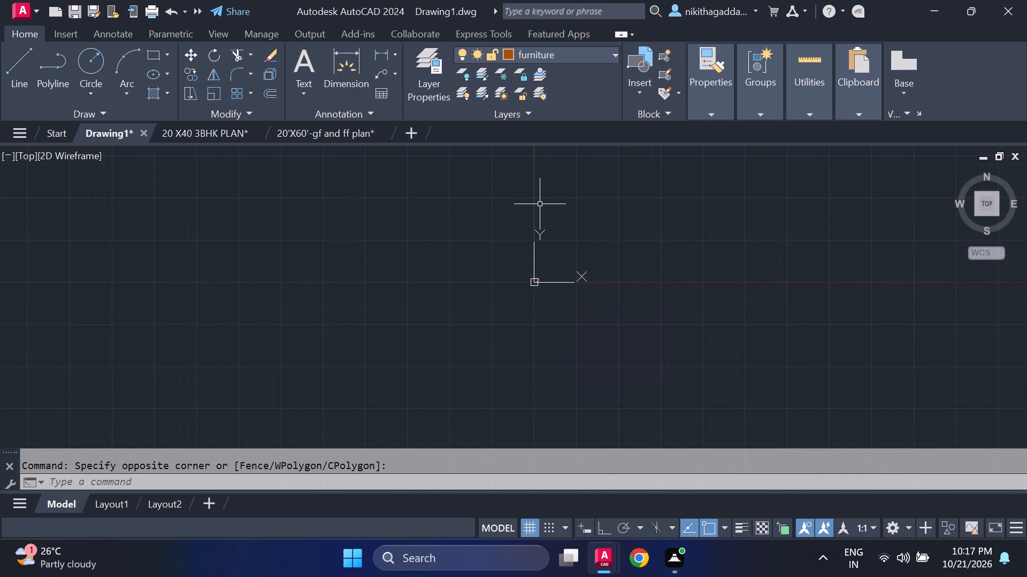
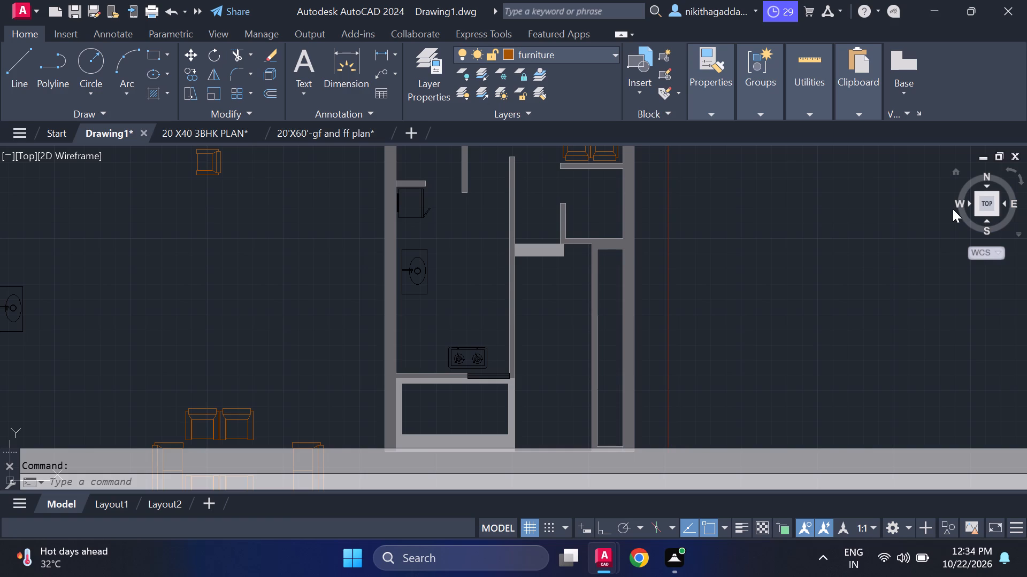
Examine the lower part of the floor plan, including the narrow strip beside the outer wall.
scroll(590, 323, down, 3)
scroll(570, 295, up, 3)
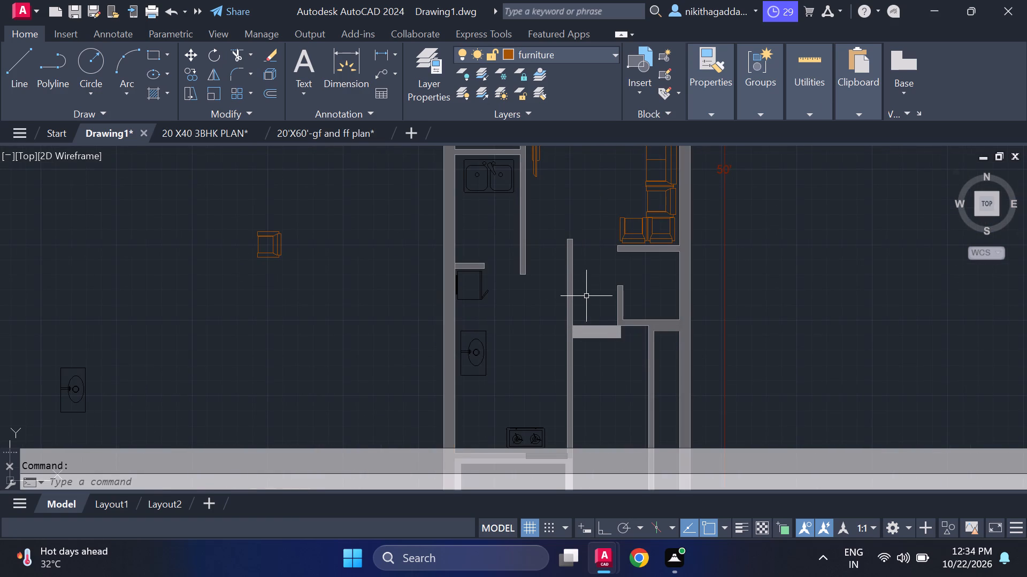
middle_drag(586, 296, 585, 331)
scroll(589, 299, up, 2)
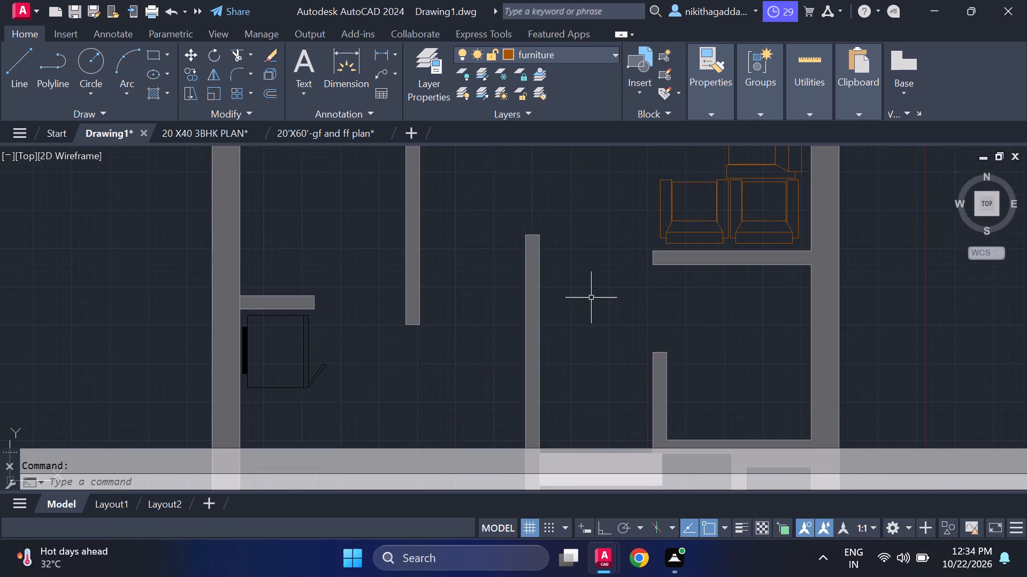
scroll(591, 298, down, 2)
middle_drag(696, 306, 679, 254)
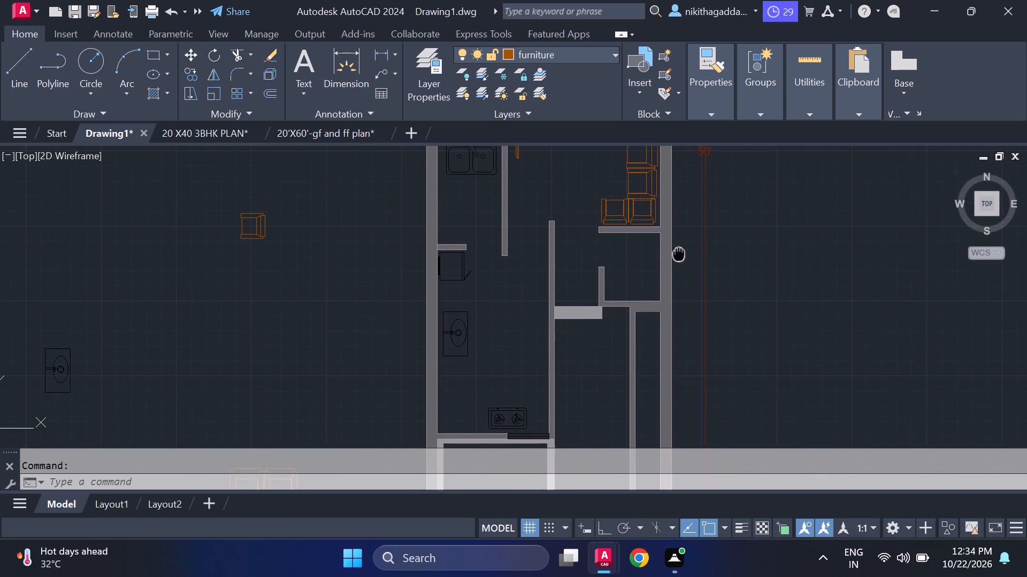
middle_drag(679, 254, 678, 253)
middle_drag(678, 253, 694, 180)
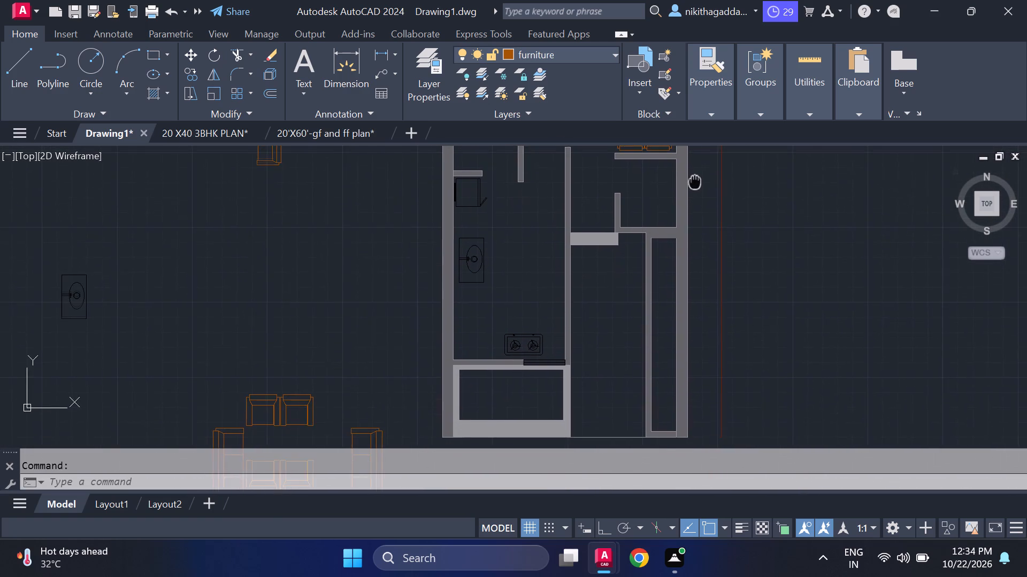
middle_drag(694, 180, 688, 178)
scroll(730, 309, up, 1)
middle_drag(730, 309, 679, 220)
Make the hatch layer current and set its colour to green, index 92.
click(597, 48)
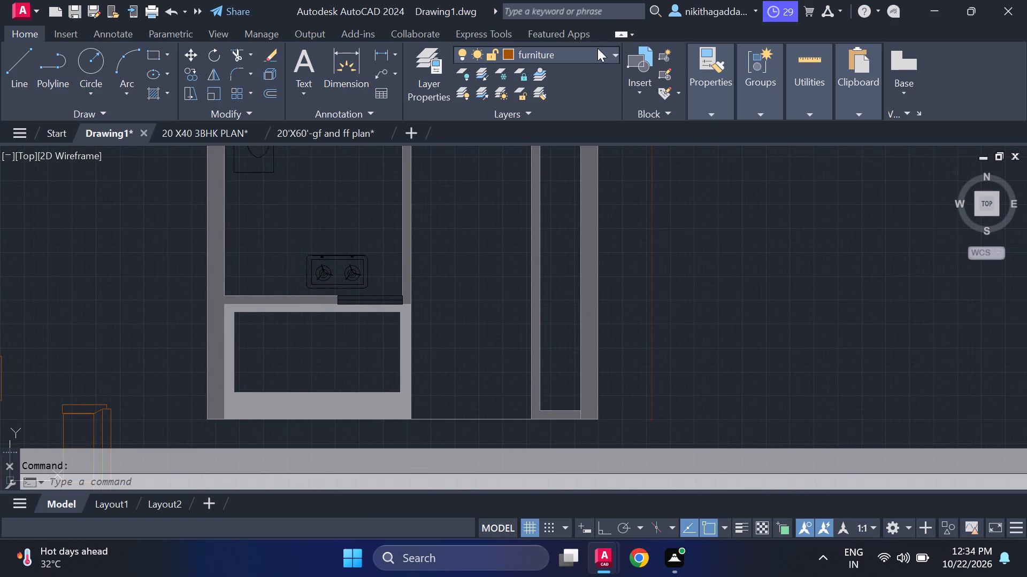
click(563, 157)
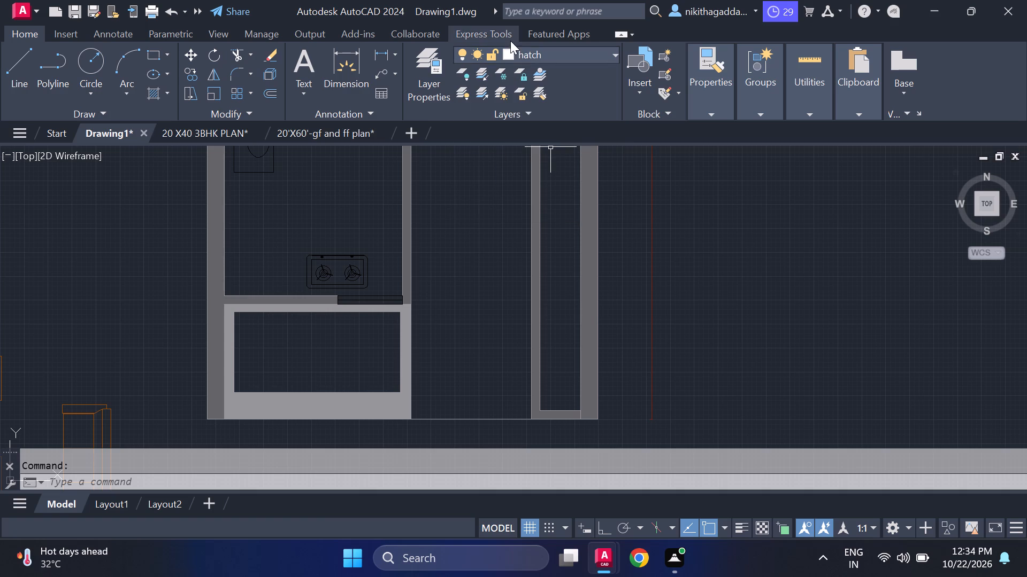
click(508, 49)
click(505, 150)
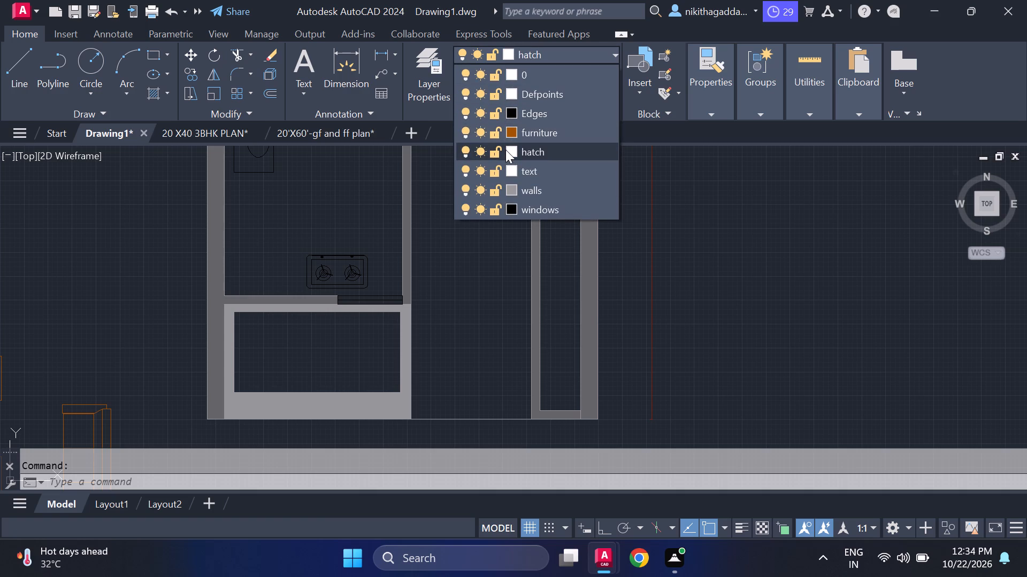
click(511, 54)
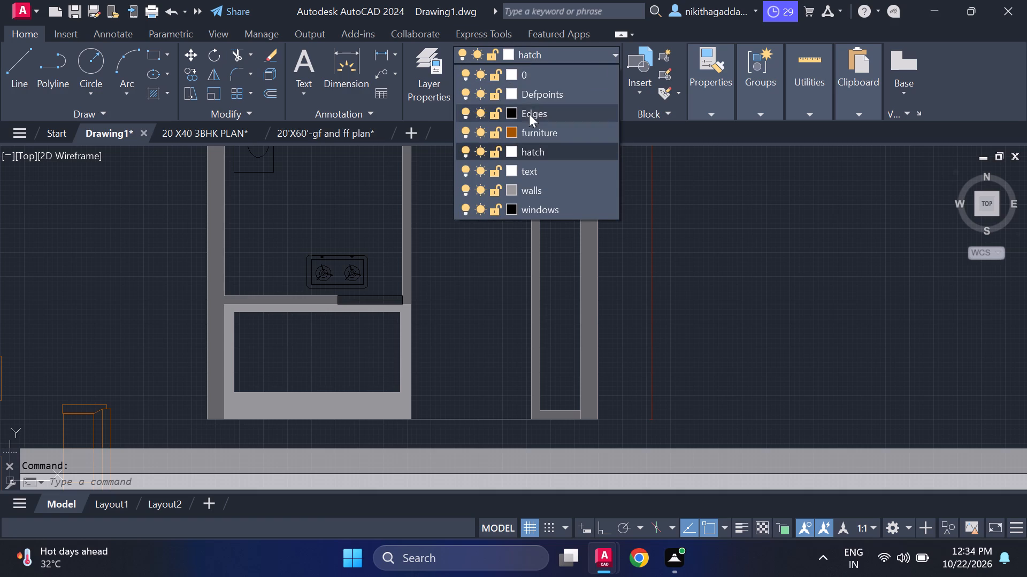
click(514, 149)
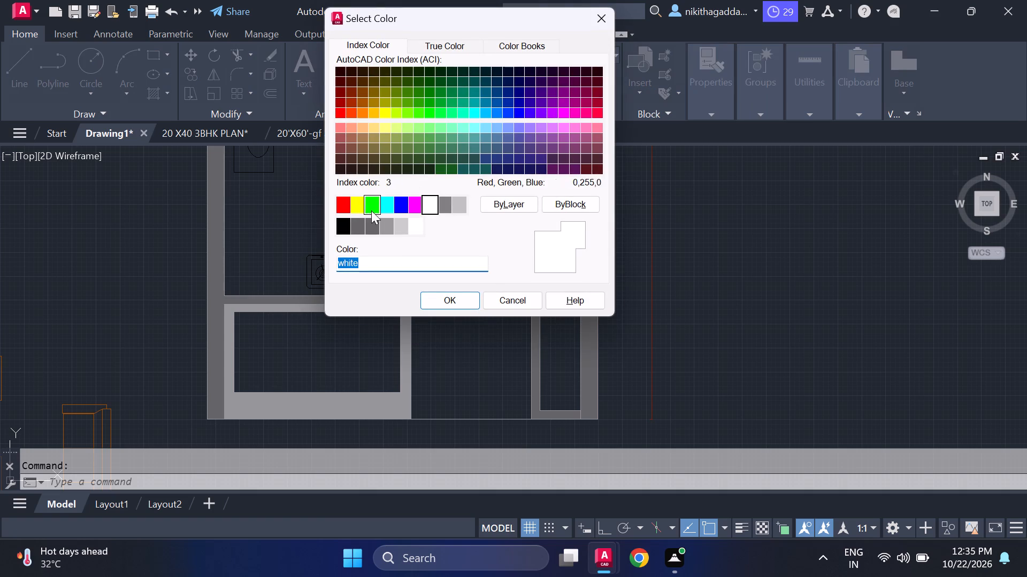
click(440, 139)
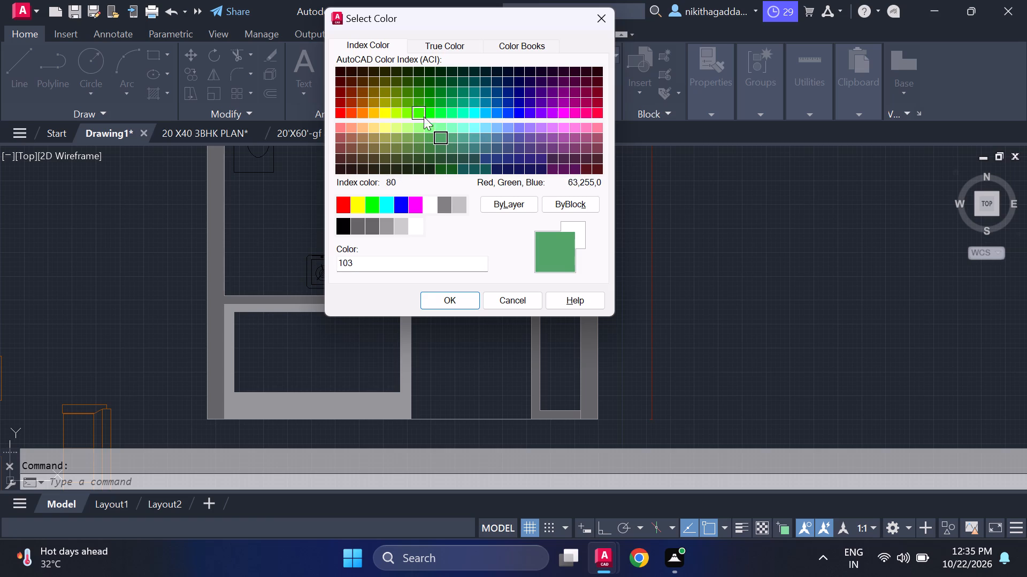
click(429, 99)
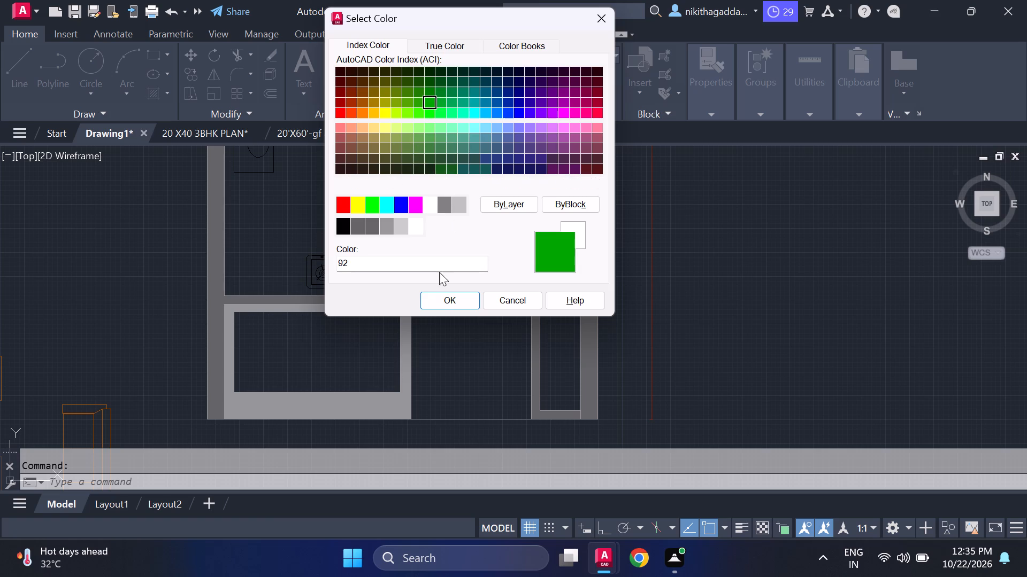
click(440, 299)
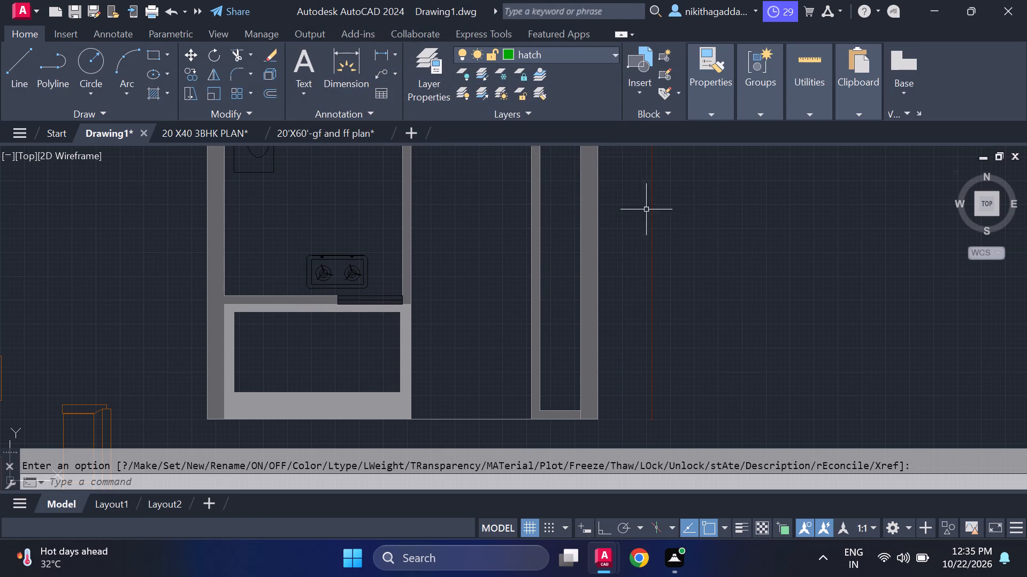
Place a Trees - Imperial block from the architectural tool palette in the empty space outside the plan's outer wall.
text(to)
key(BackSpace)
key(p)
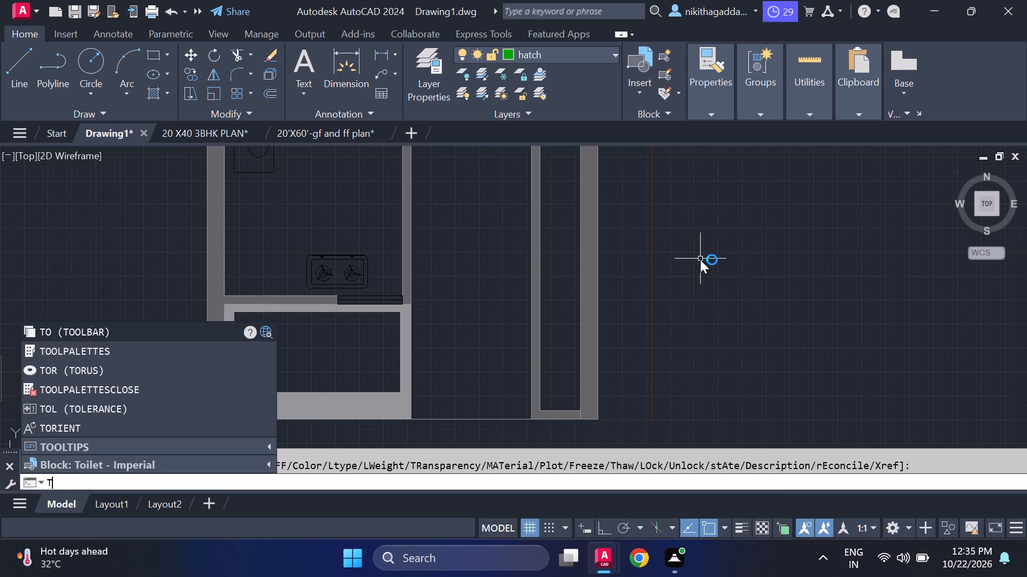
key(Return)
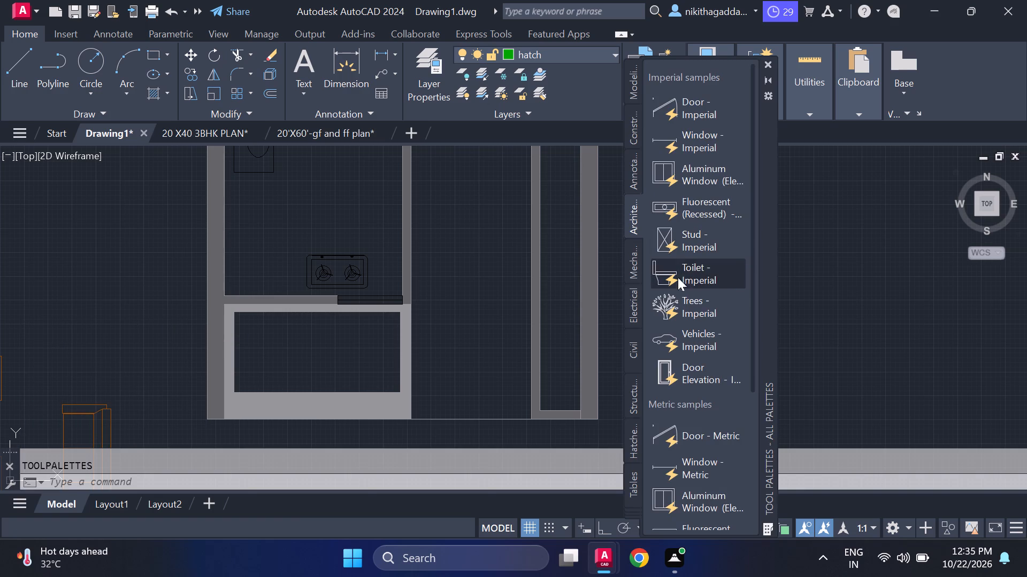
drag(660, 312, 806, 302)
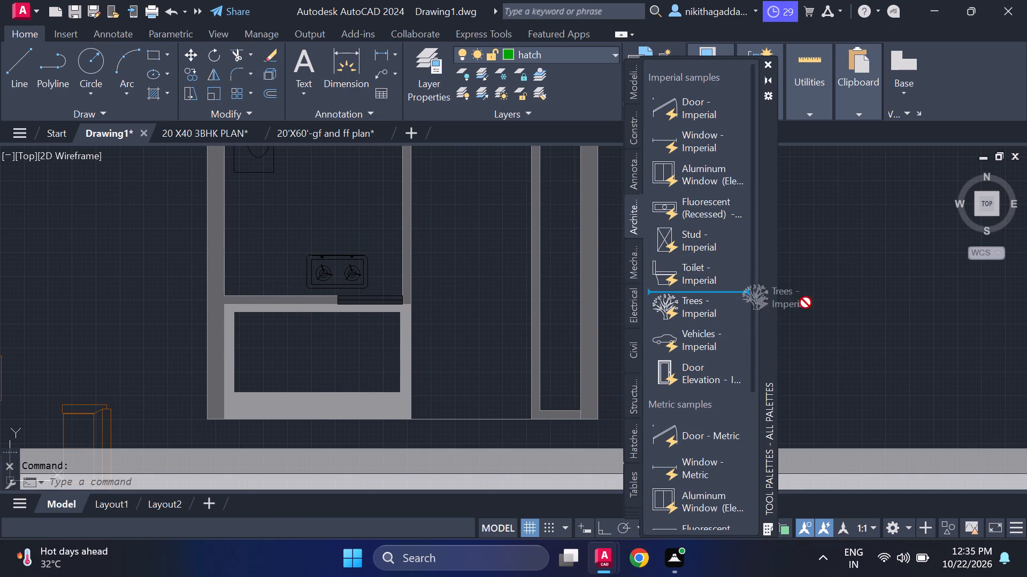
drag(806, 302, 867, 291)
click(770, 61)
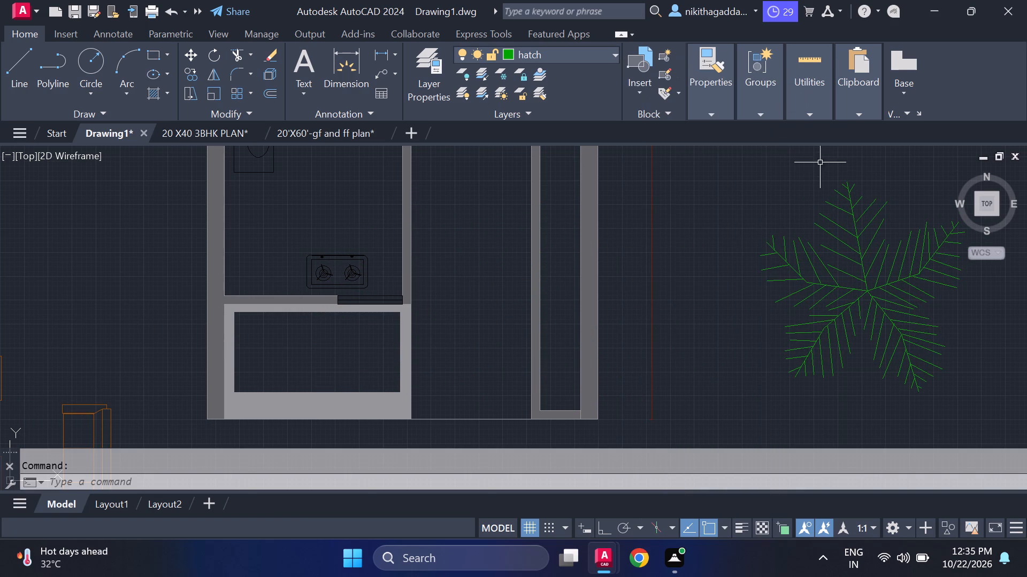
Scale the placed tree down about its centre to roughly a third of its size.
scroll(825, 173, down, 3)
scroll(854, 207, up, 2)
click(885, 183)
click(794, 241)
scroll(738, 207, down, 2)
middle_drag(742, 211, 678, 331)
scroll(689, 330, up, 3)
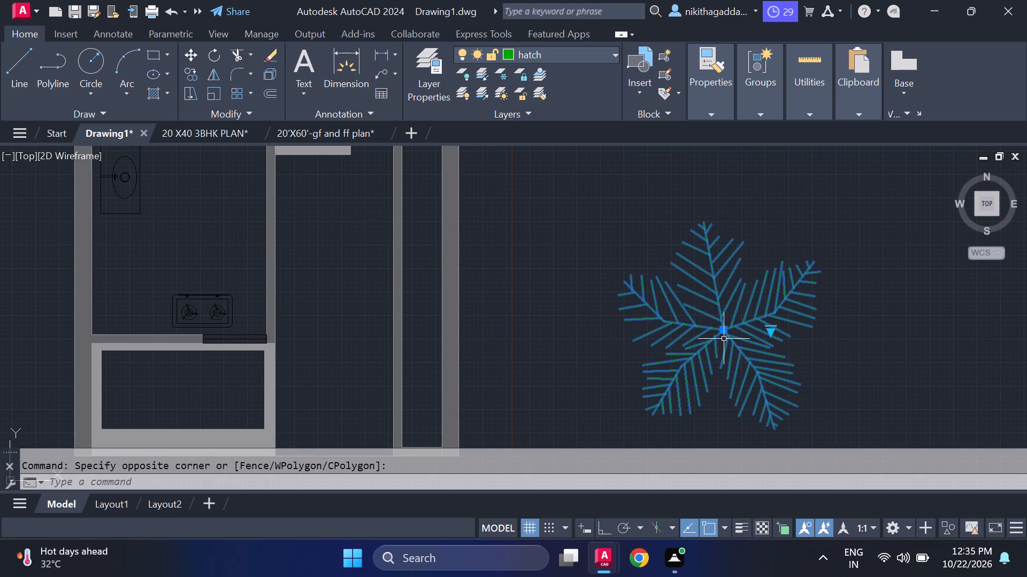
text(scale)
key(Return)
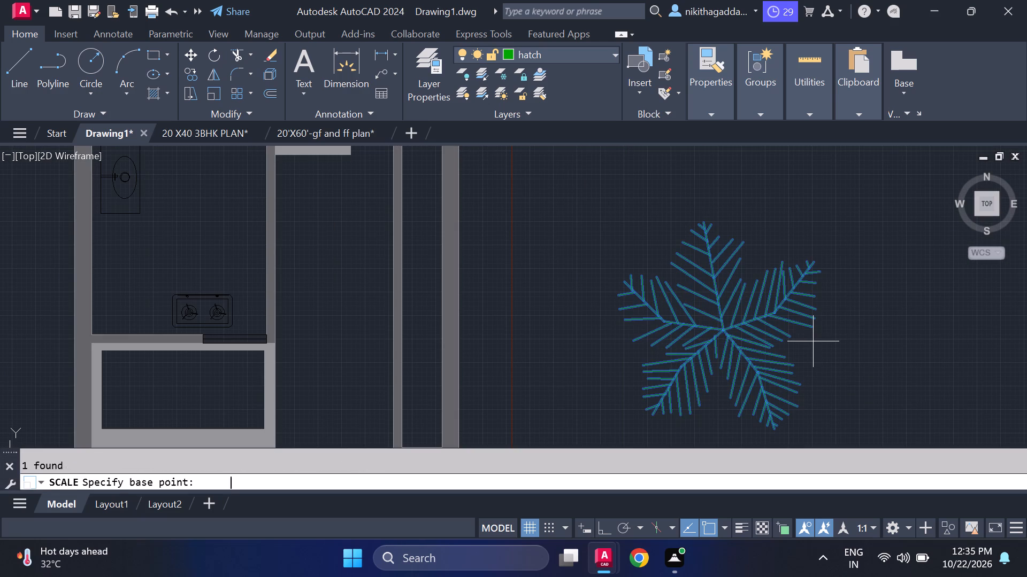
click(723, 330)
scroll(726, 329, down, 2)
scroll(726, 329, up, 3)
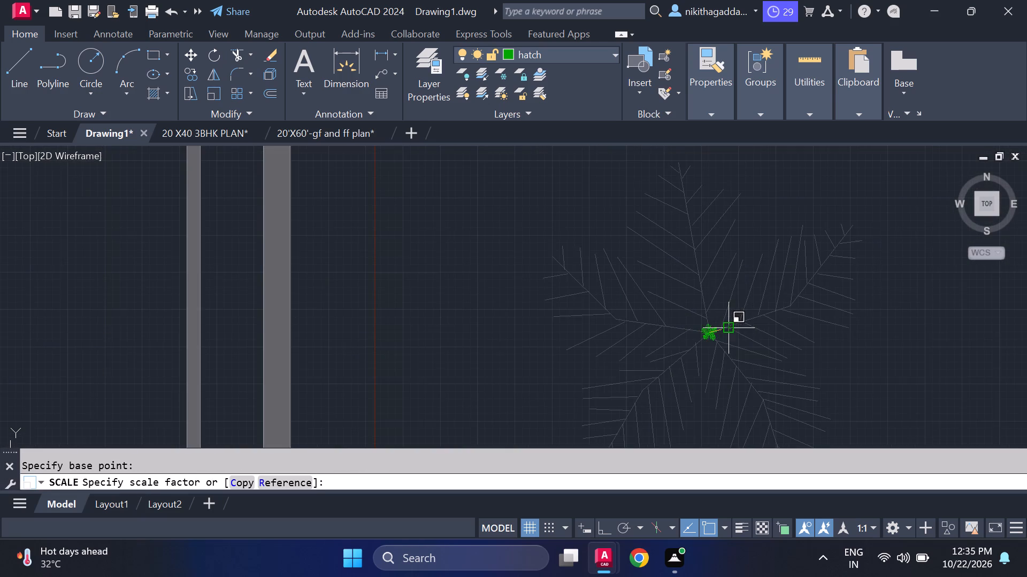
scroll(772, 261, down, 2)
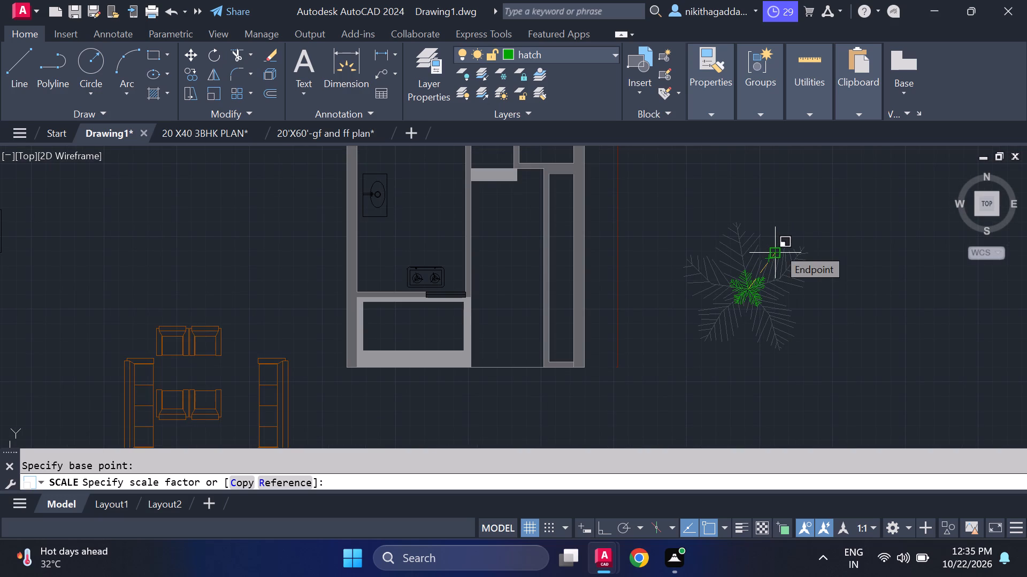
scroll(763, 264, up, 1)
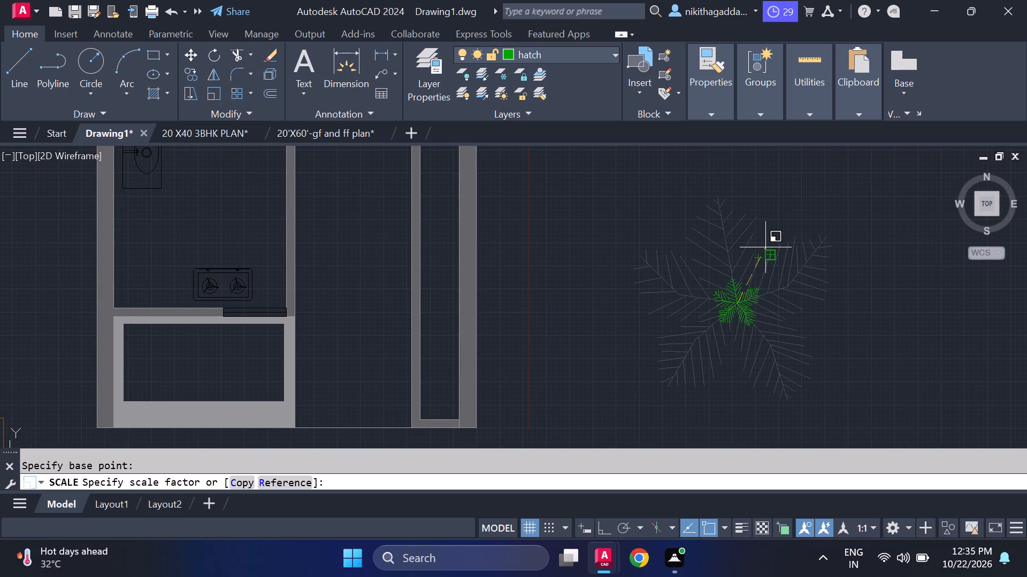
click(765, 246)
Copy the reduced tree once into the empty space beside it, on the side away from the plan.
scroll(778, 271, down, 2)
scroll(779, 268, up, 2)
scroll(779, 268, down, 2)
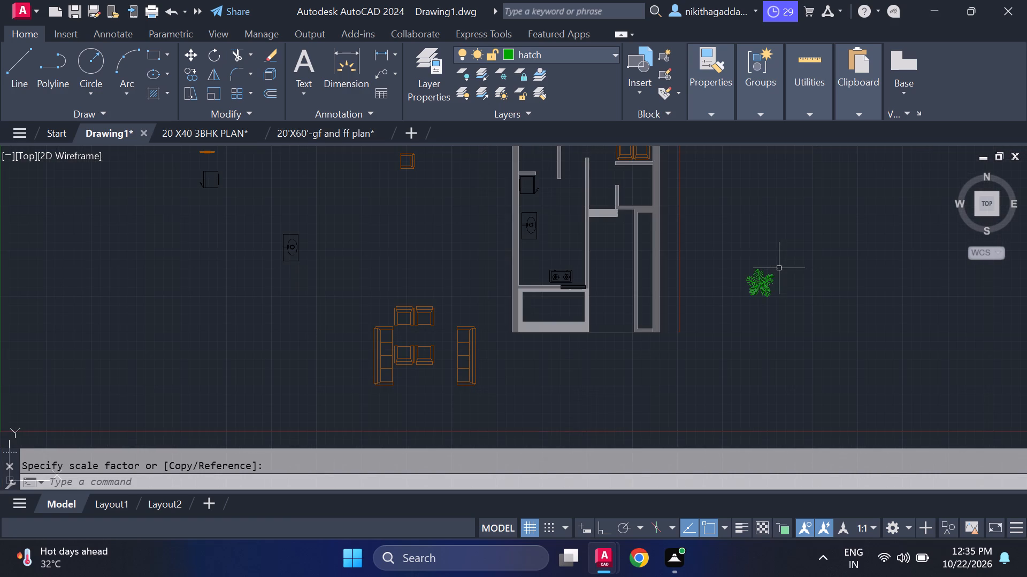
click(783, 264)
click(735, 313)
text(co)
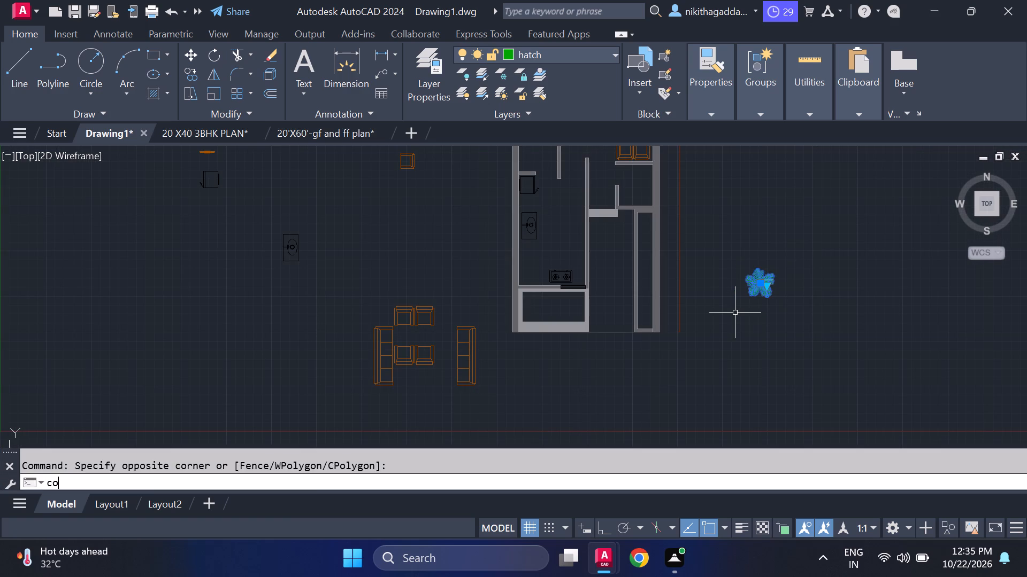
key(Return)
scroll(735, 290, up, 2)
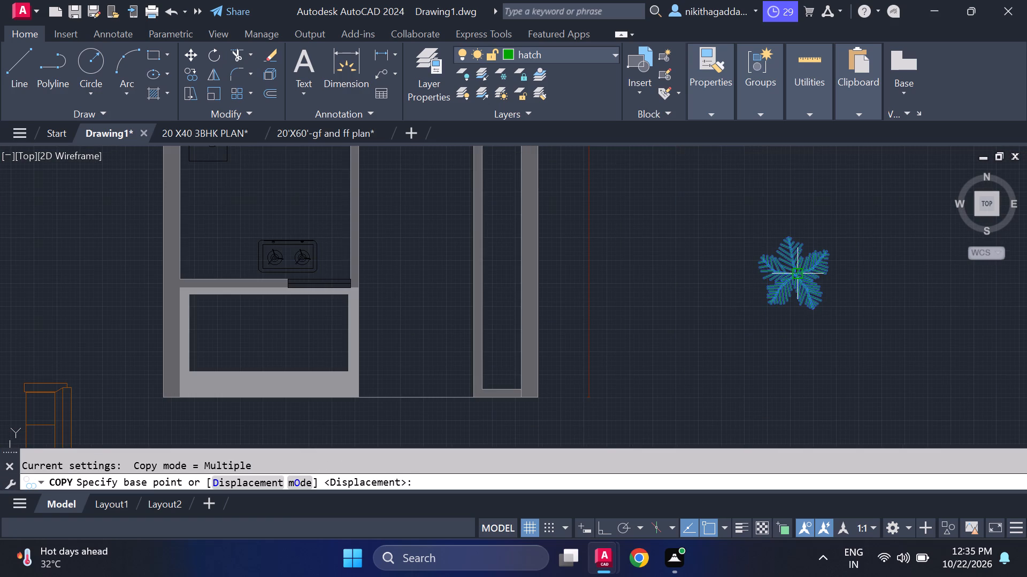
click(797, 274)
middle_drag(884, 274, 703, 251)
click(736, 247)
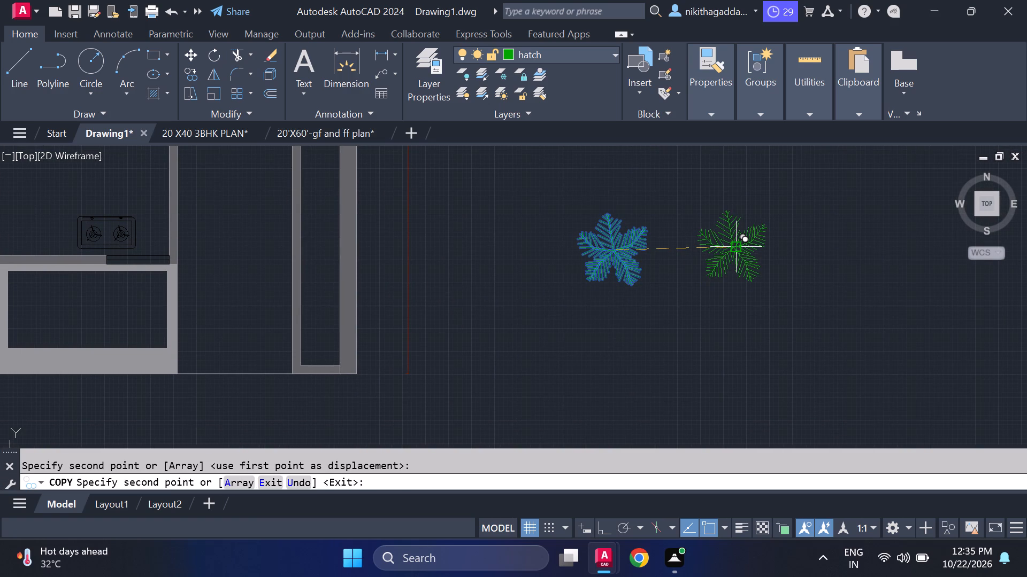
key(Escape)
Scale the copied tree down to roughly half its size.
click(788, 225)
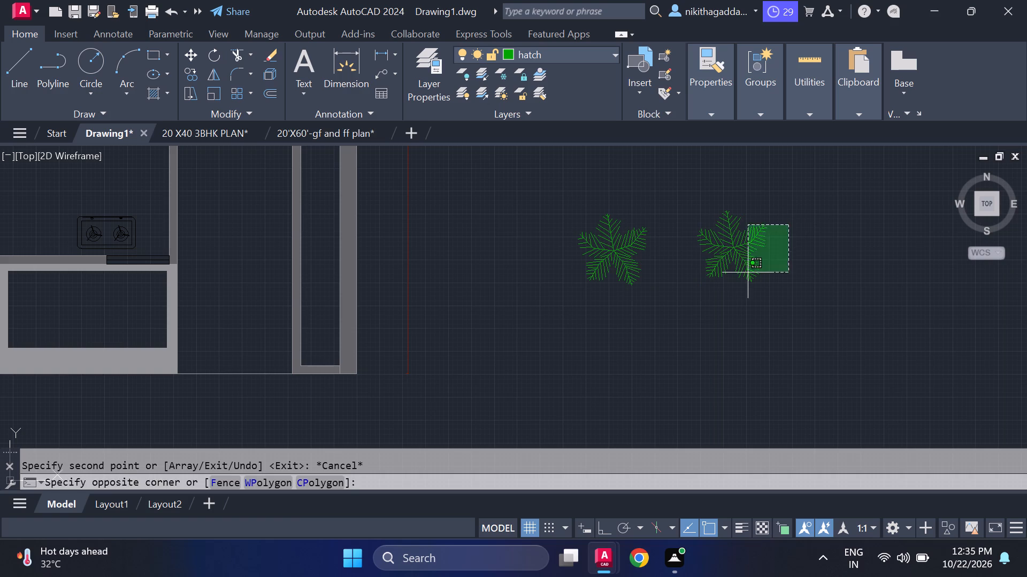
click(748, 273)
text(scale)
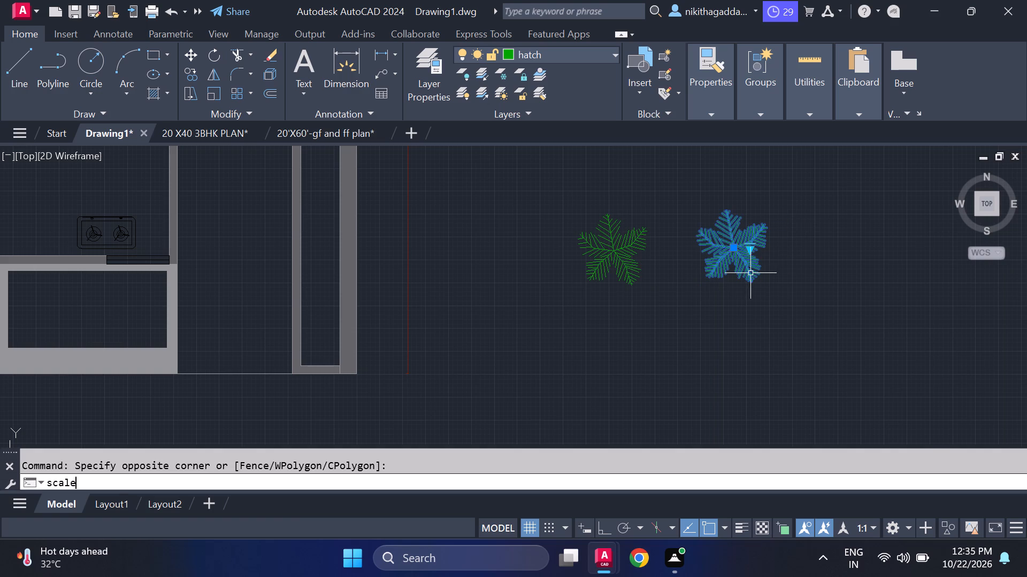
key(Return)
click(733, 241)
scroll(733, 241, up, 4)
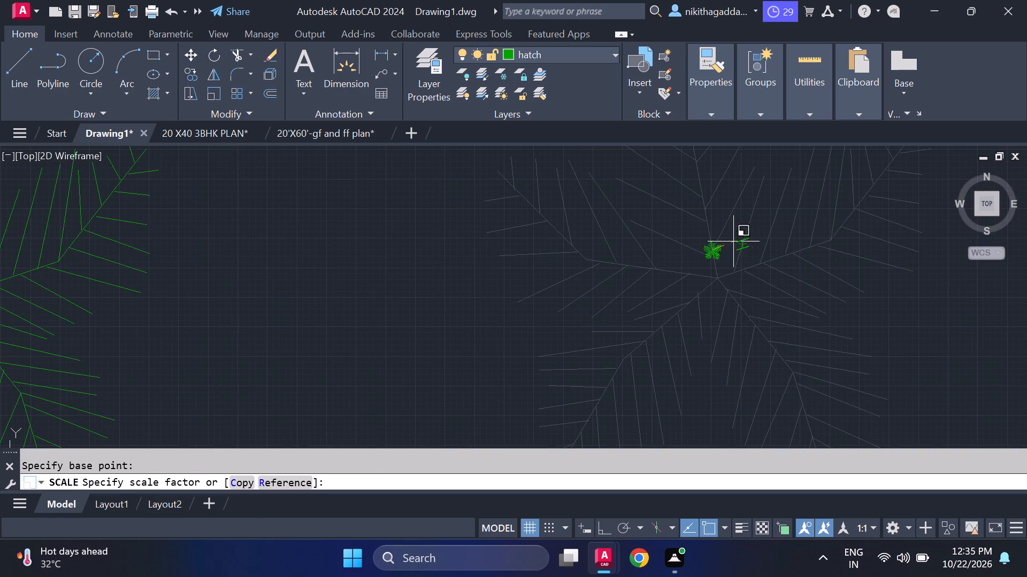
scroll(798, 203, down, 3)
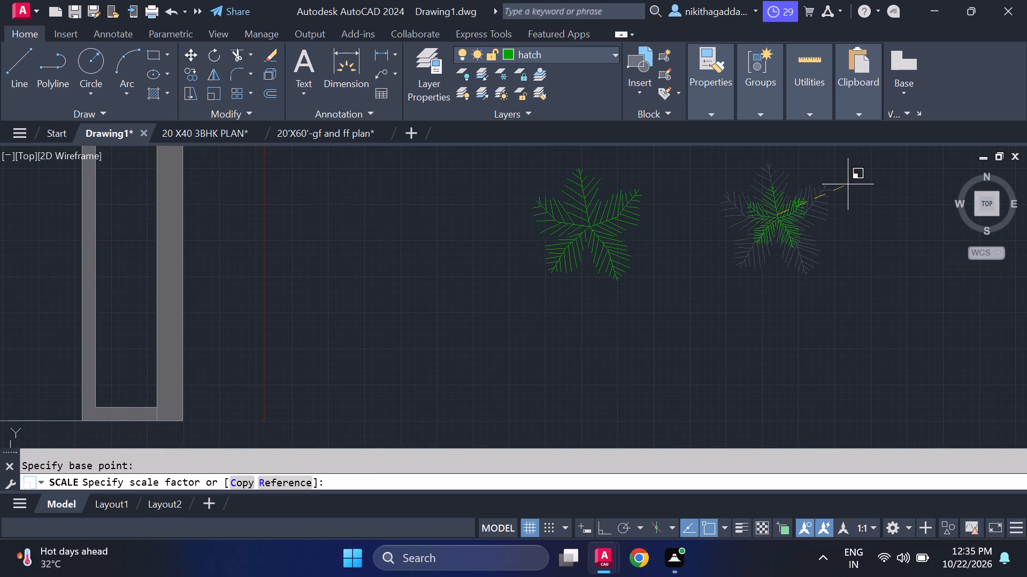
click(846, 185)
Copy the smaller tree from outside the plan to three spots spaced along the narrow planting strip inside the outer wall.
click(842, 191)
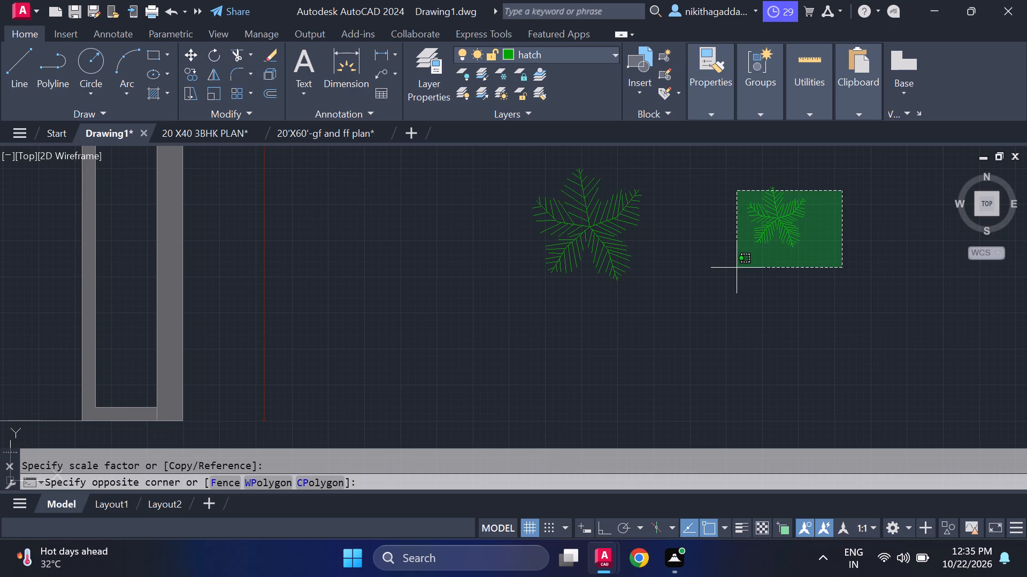
click(737, 268)
text(co)
key(Return)
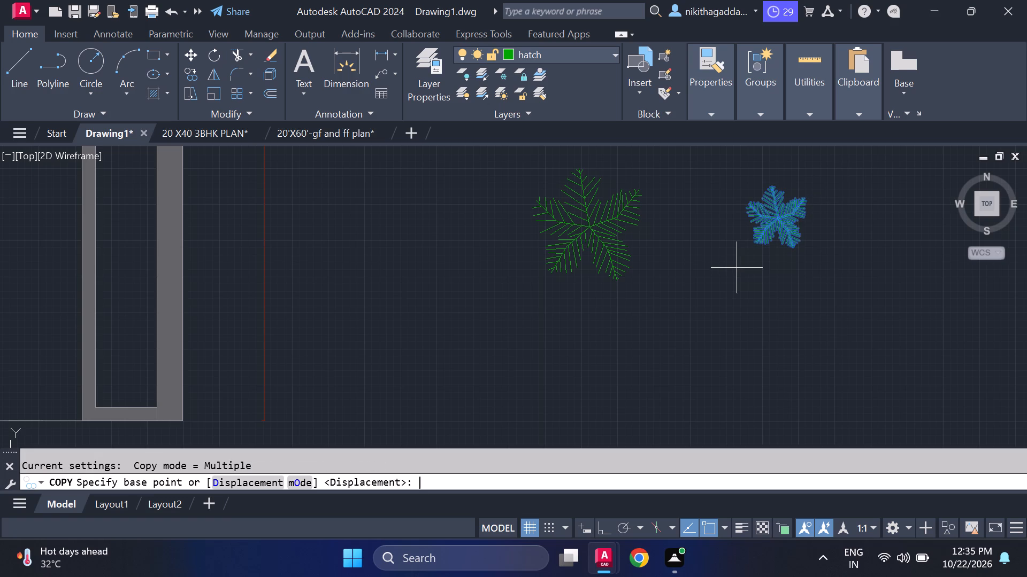
click(777, 219)
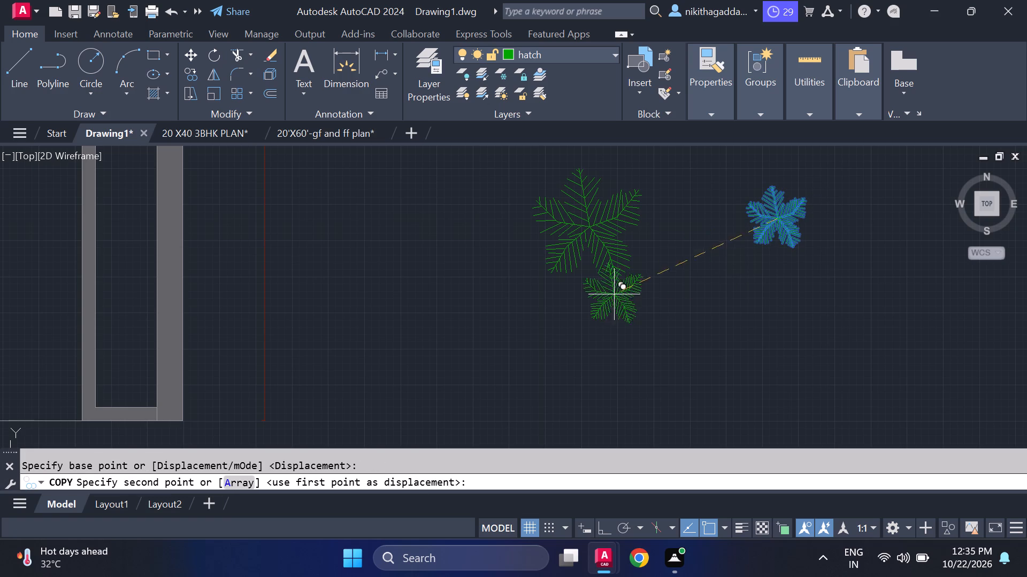
middle_drag(624, 294, 1024, 397)
scroll(644, 245, down, 1)
middle_drag(645, 245, 647, 246)
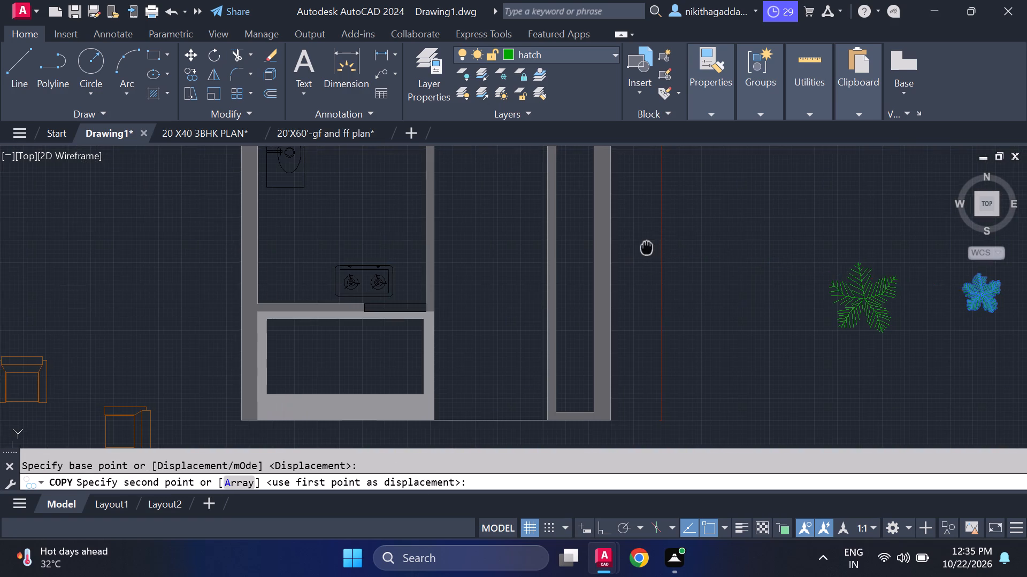
middle_drag(647, 246, 717, 360)
click(646, 263)
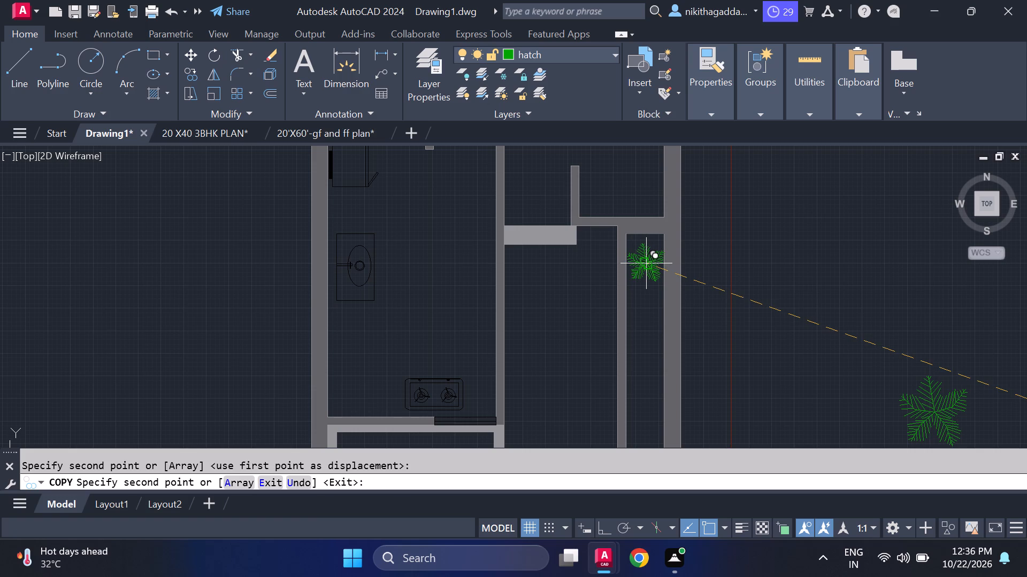
middle_drag(634, 325, 637, 259)
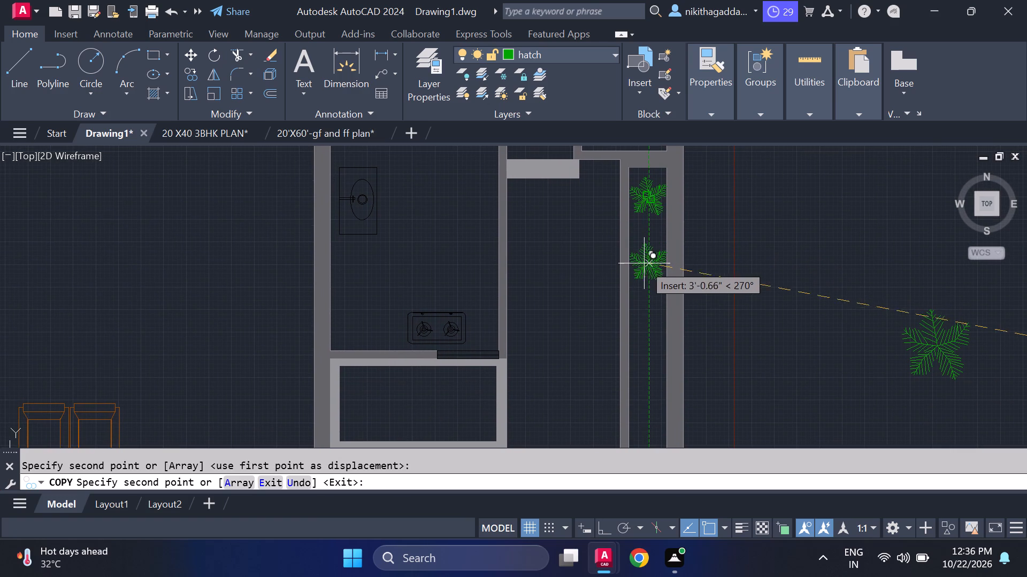
click(642, 274)
middle_drag(639, 358, 652, 293)
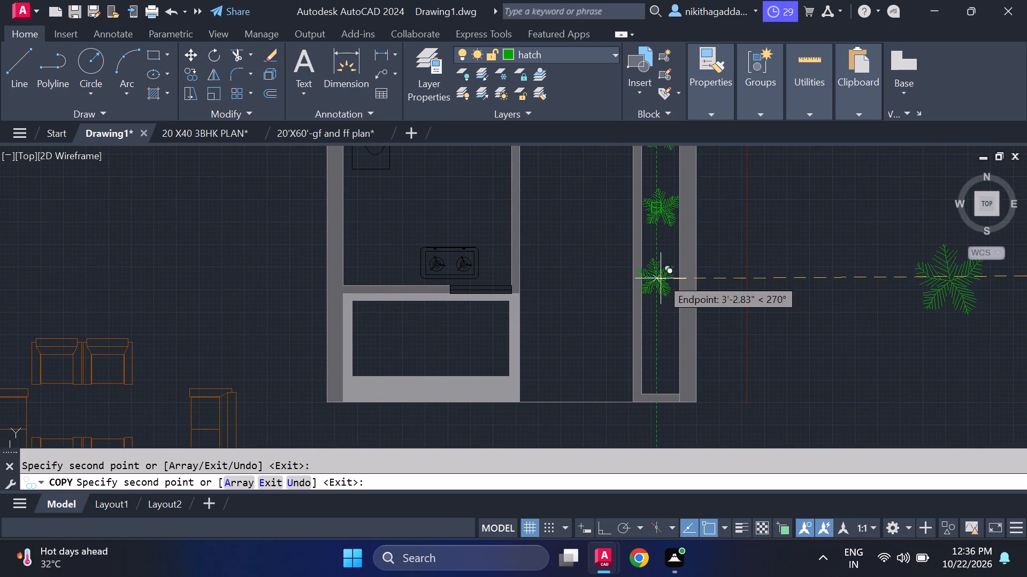
click(661, 272)
scroll(712, 267, down, 3)
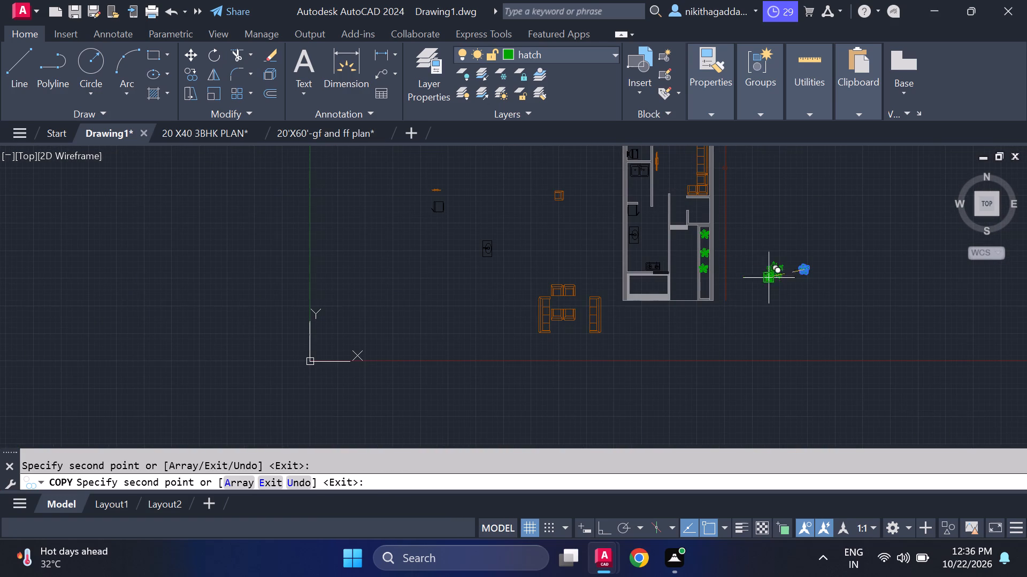
key(Escape)
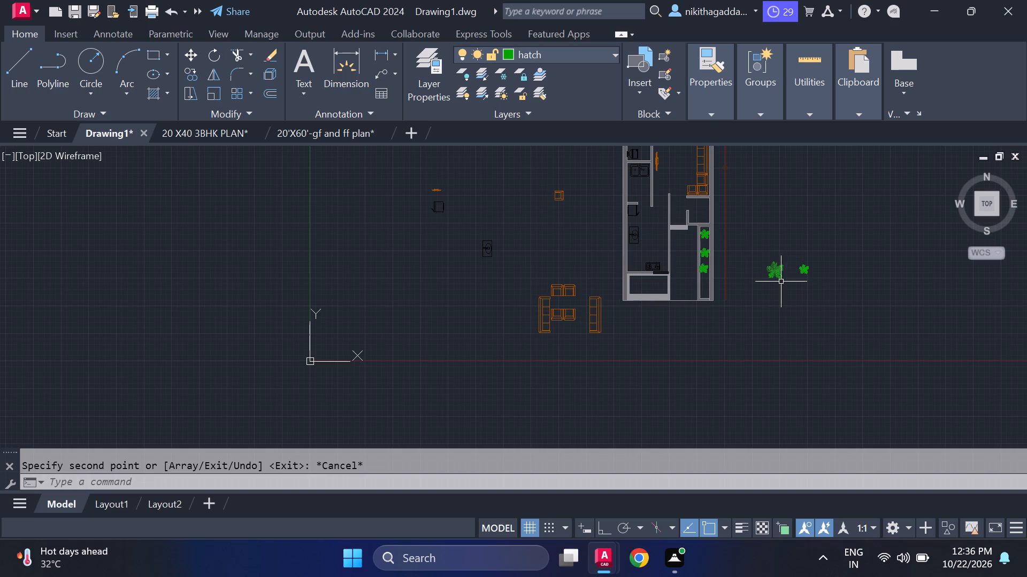
Move the lowest of the three strip trees slightly toward the outer wall so it sits between the strip's two walls.
scroll(688, 275, up, 2)
scroll(734, 254, up, 2)
click(731, 231)
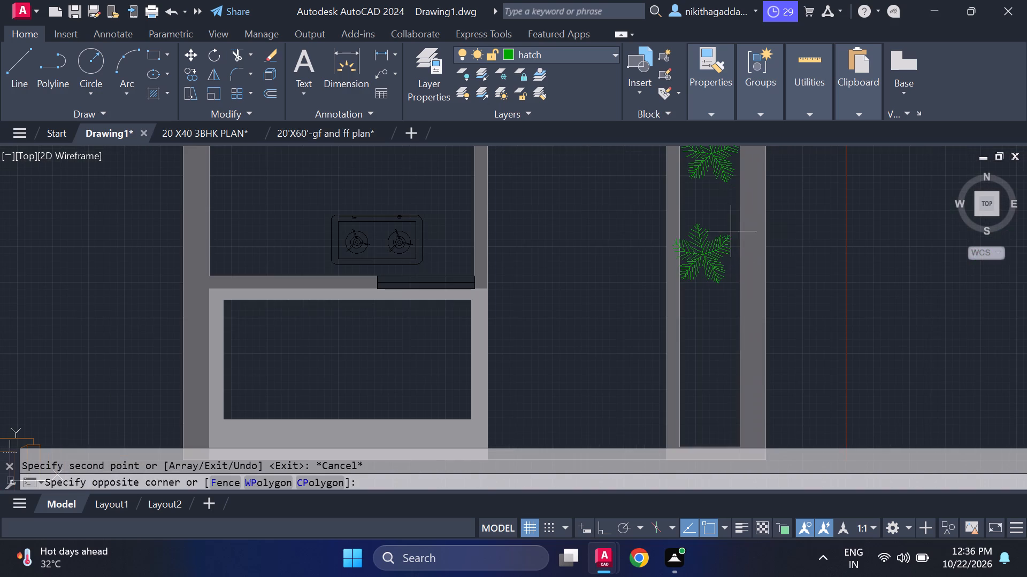
click(708, 259)
key(m)
key(Return)
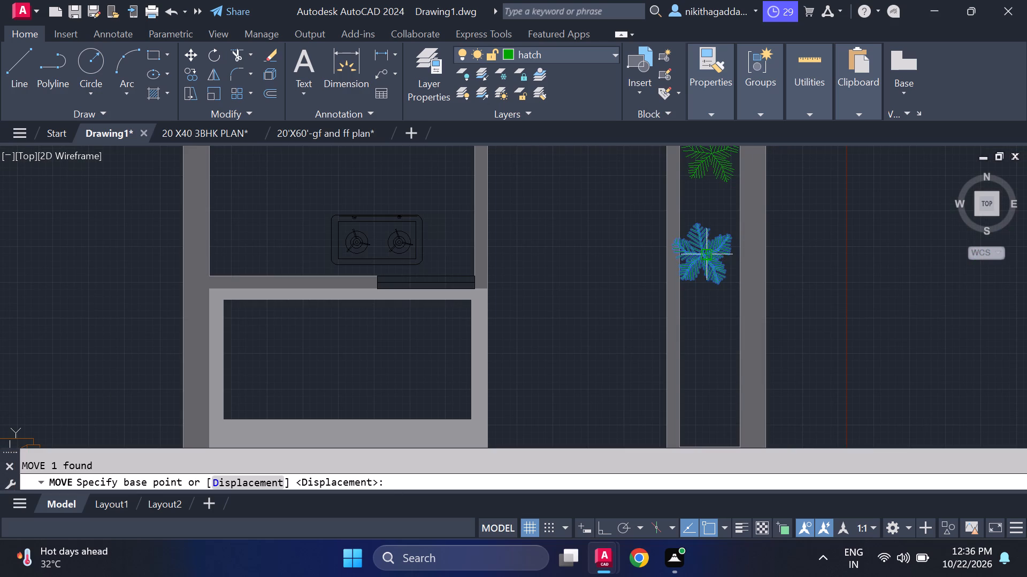
click(707, 254)
scroll(707, 254, up, 2)
click(724, 258)
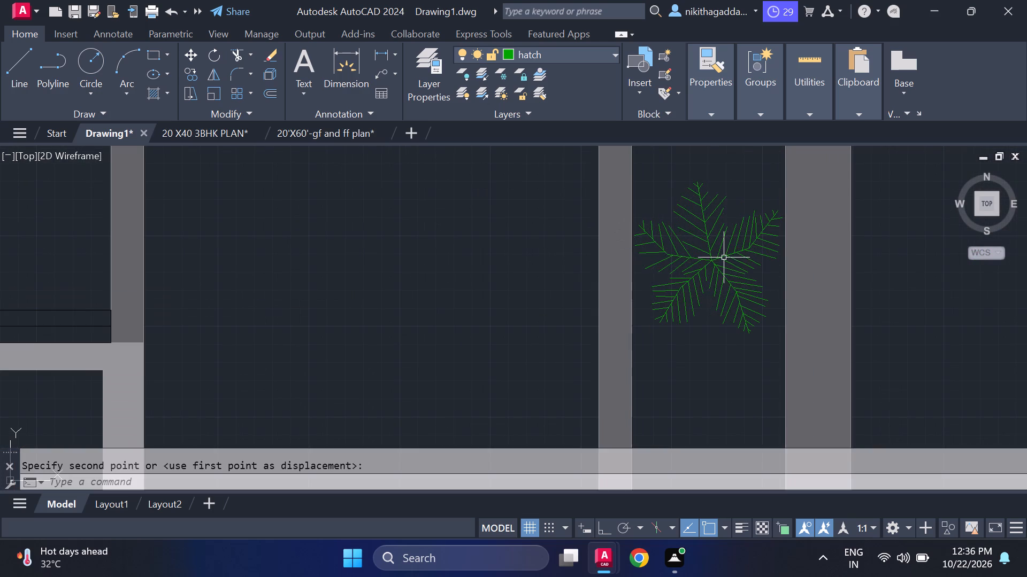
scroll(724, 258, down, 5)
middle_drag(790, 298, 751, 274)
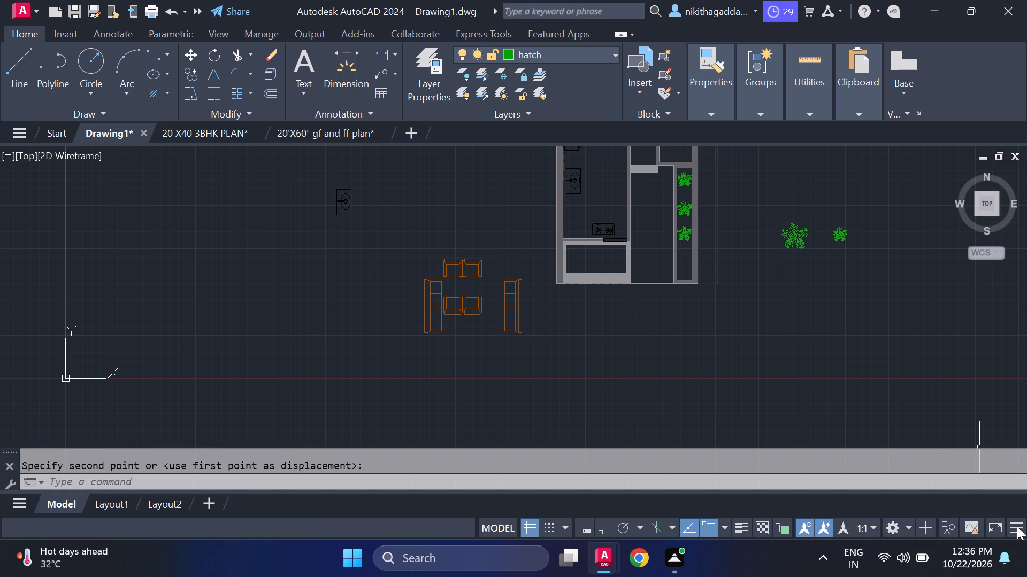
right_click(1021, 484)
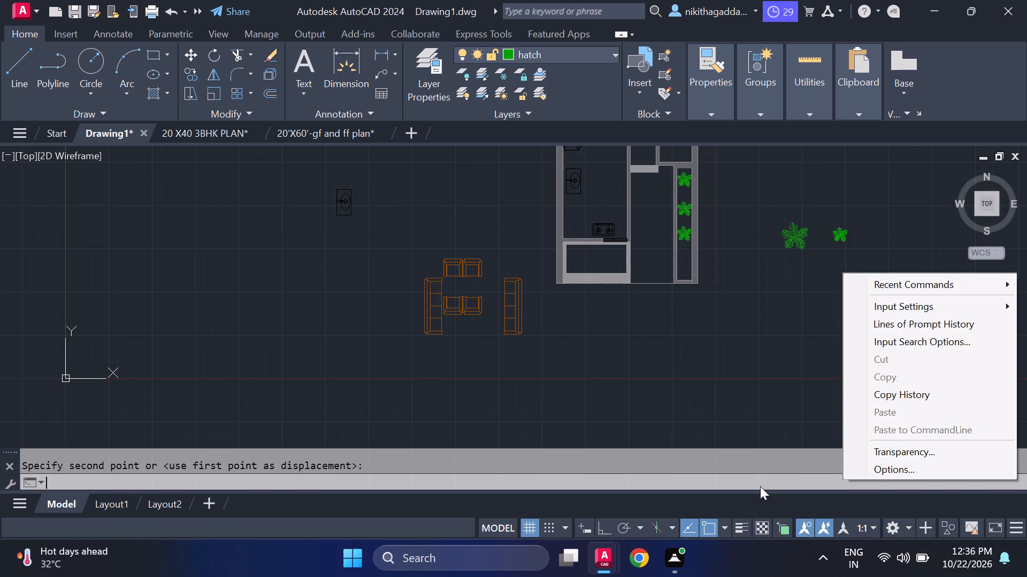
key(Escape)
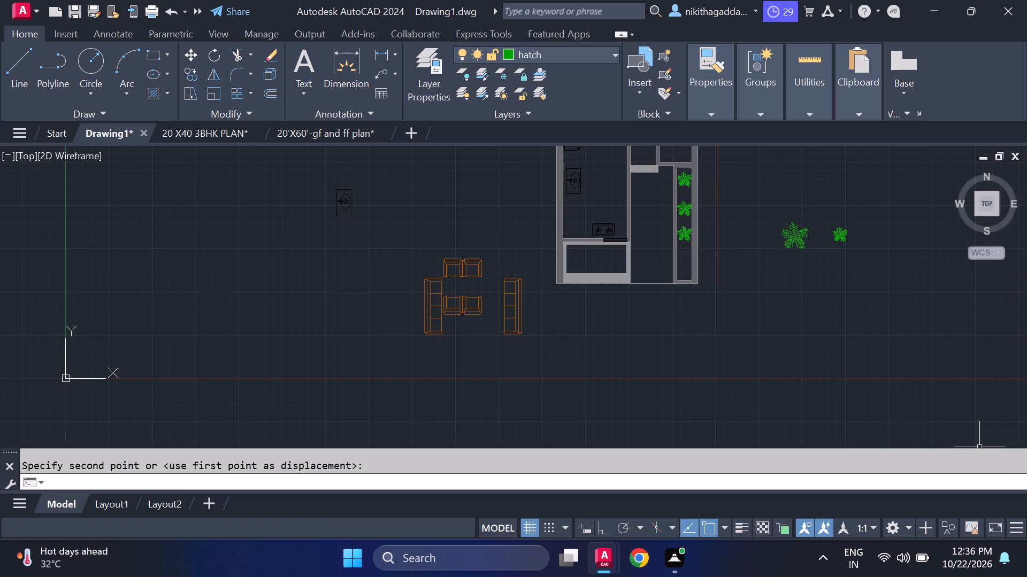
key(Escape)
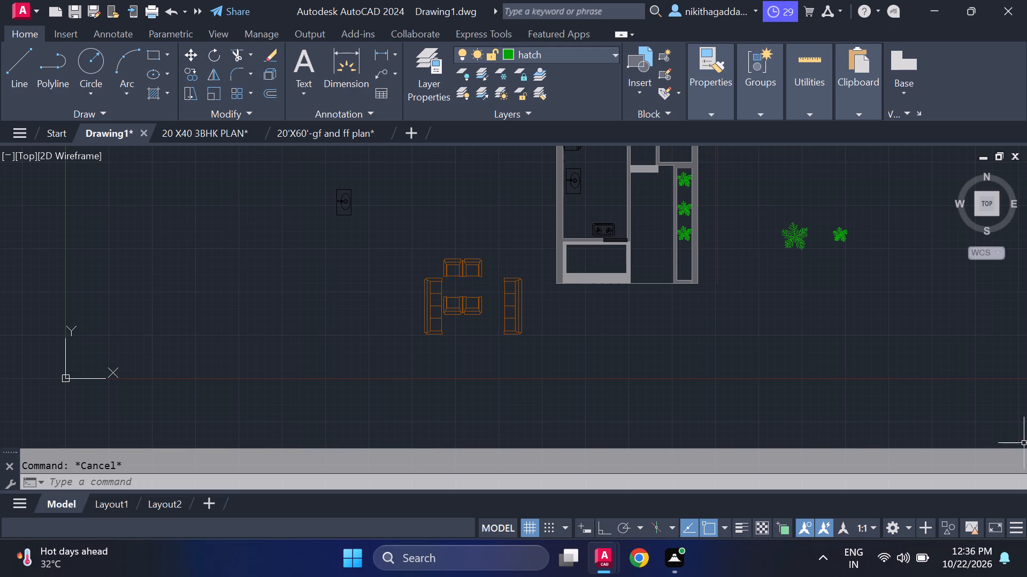
Copy the larger tree from outside the plan twice, side by side, into the rectangular planter below the kitchen stove.
middle_drag(803, 339, 774, 459)
scroll(777, 442, up, 1)
click(790, 255)
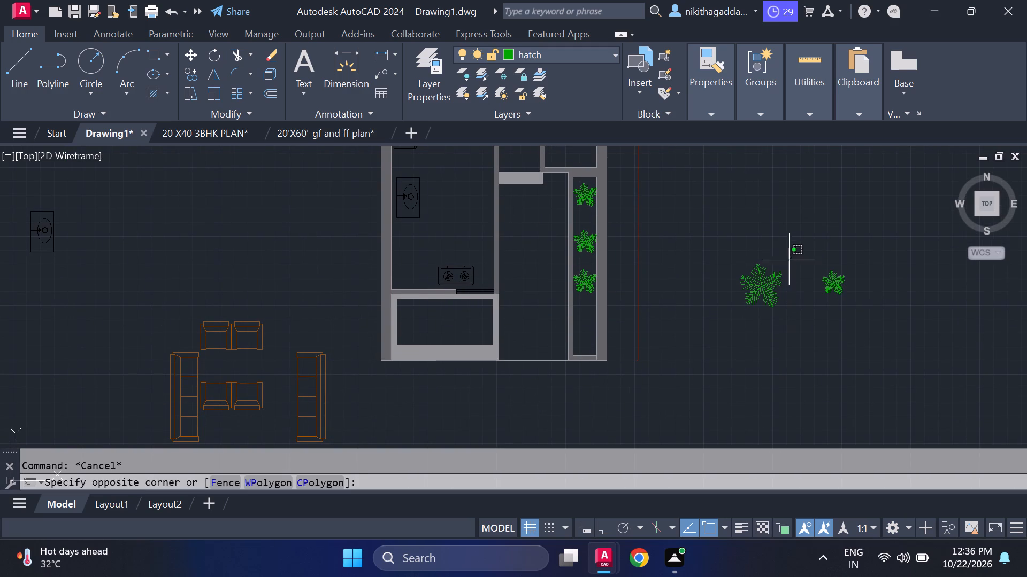
click(730, 319)
text(co)
key(Return)
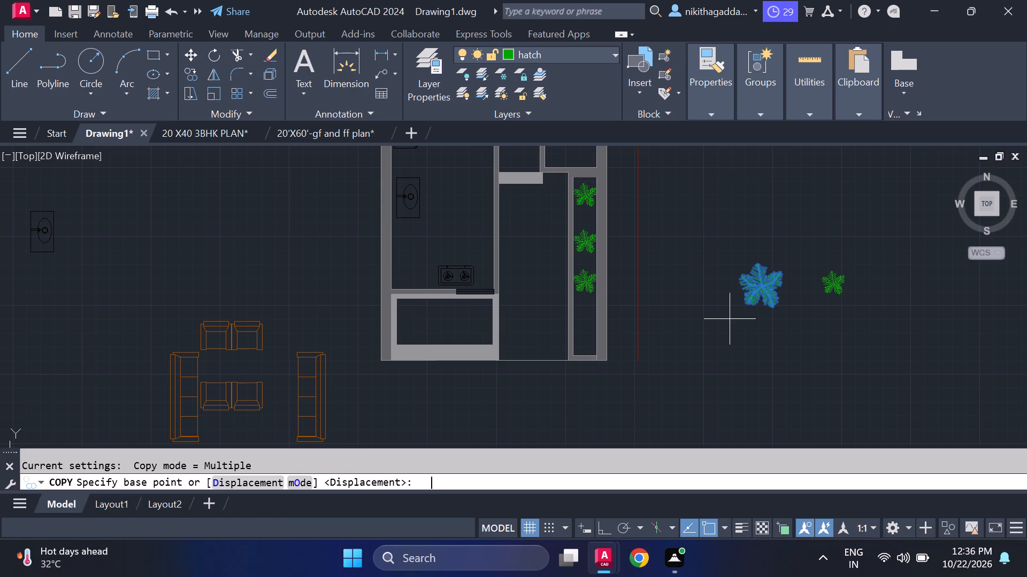
click(758, 286)
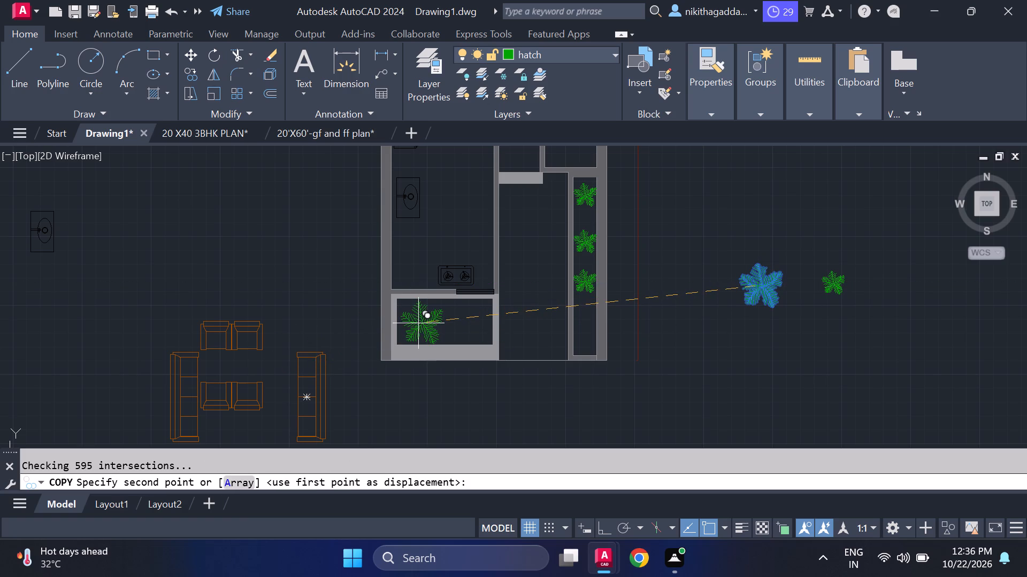
click(418, 323)
click(465, 322)
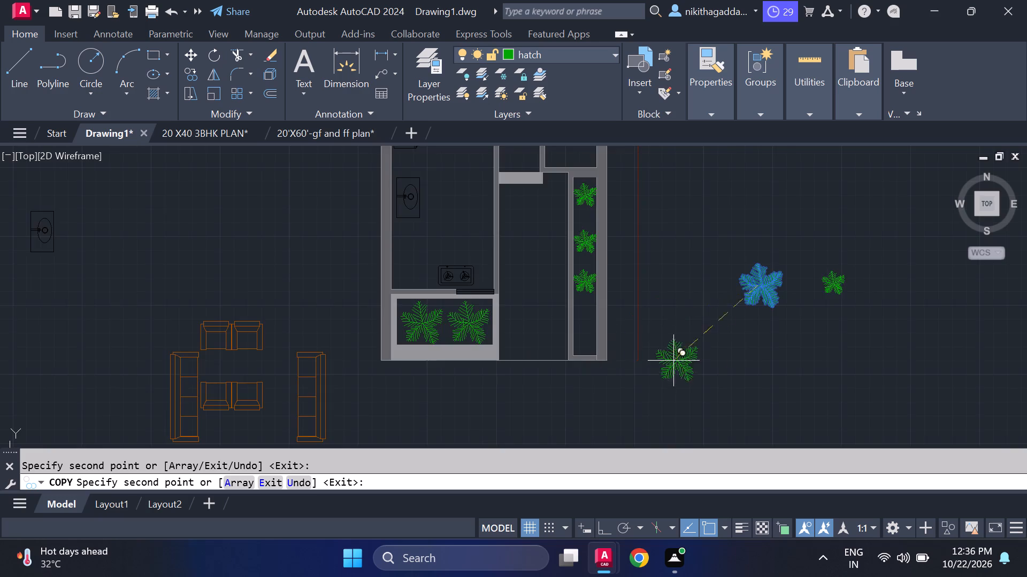
scroll(744, 372, down, 2)
key(Escape)
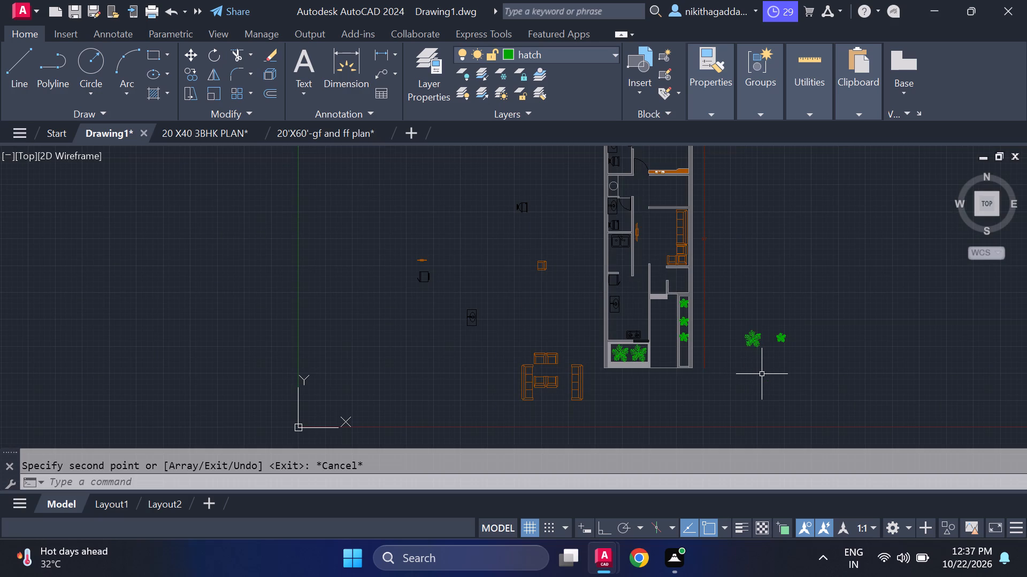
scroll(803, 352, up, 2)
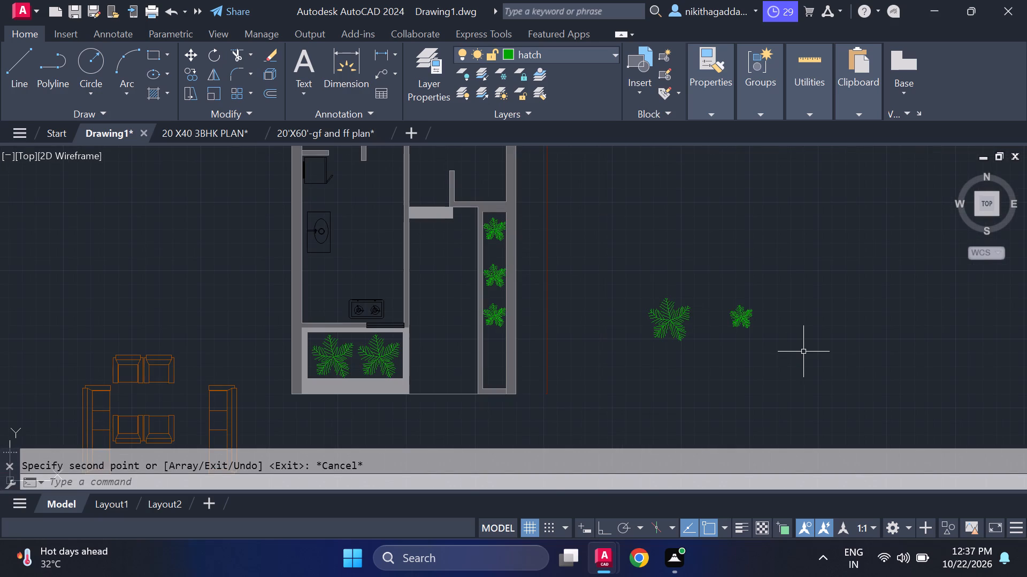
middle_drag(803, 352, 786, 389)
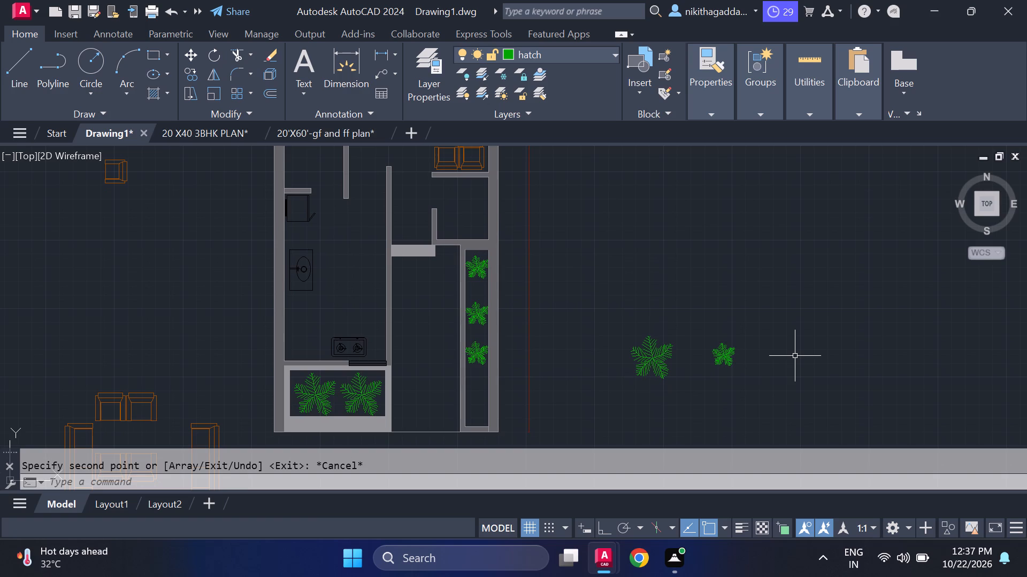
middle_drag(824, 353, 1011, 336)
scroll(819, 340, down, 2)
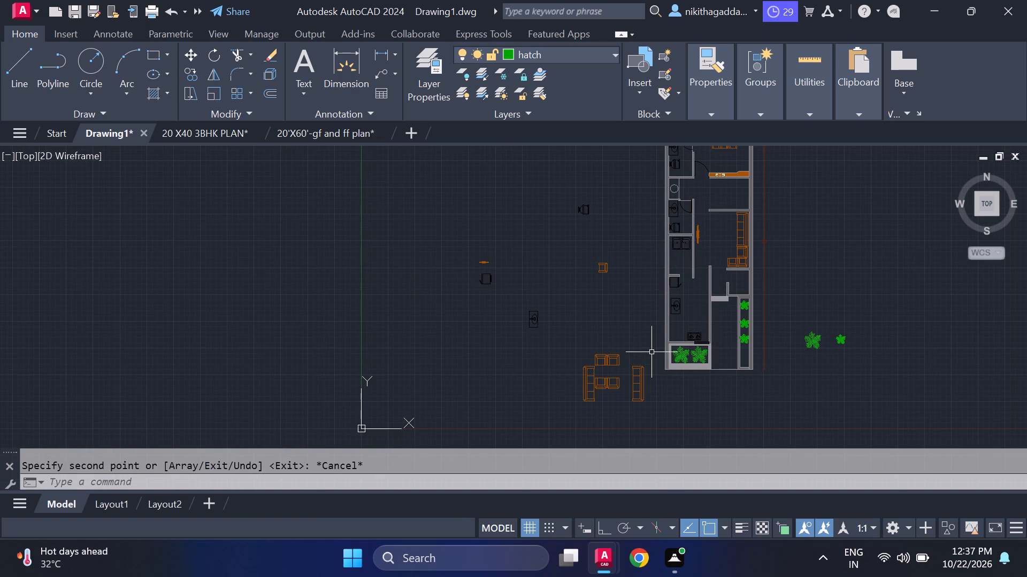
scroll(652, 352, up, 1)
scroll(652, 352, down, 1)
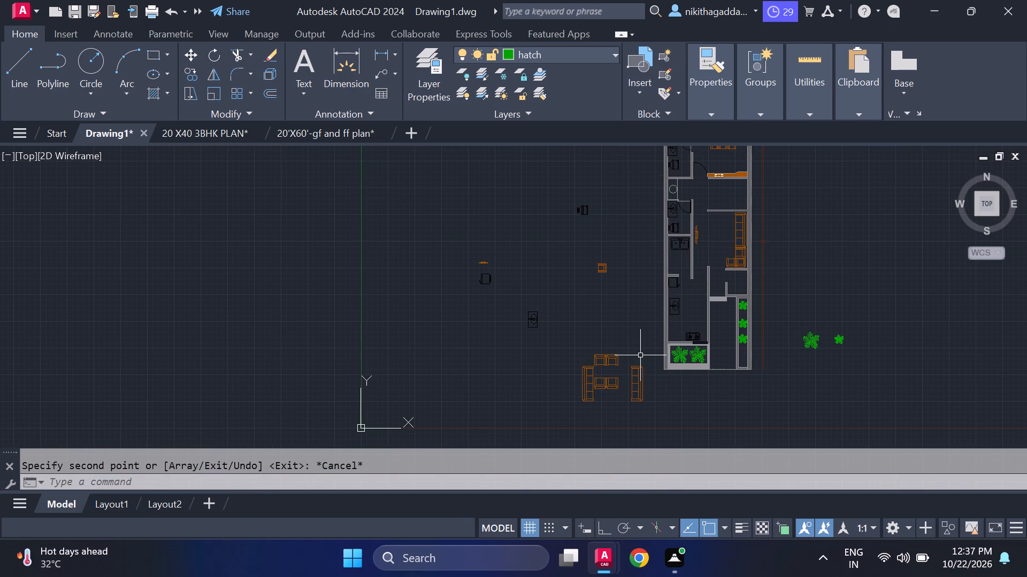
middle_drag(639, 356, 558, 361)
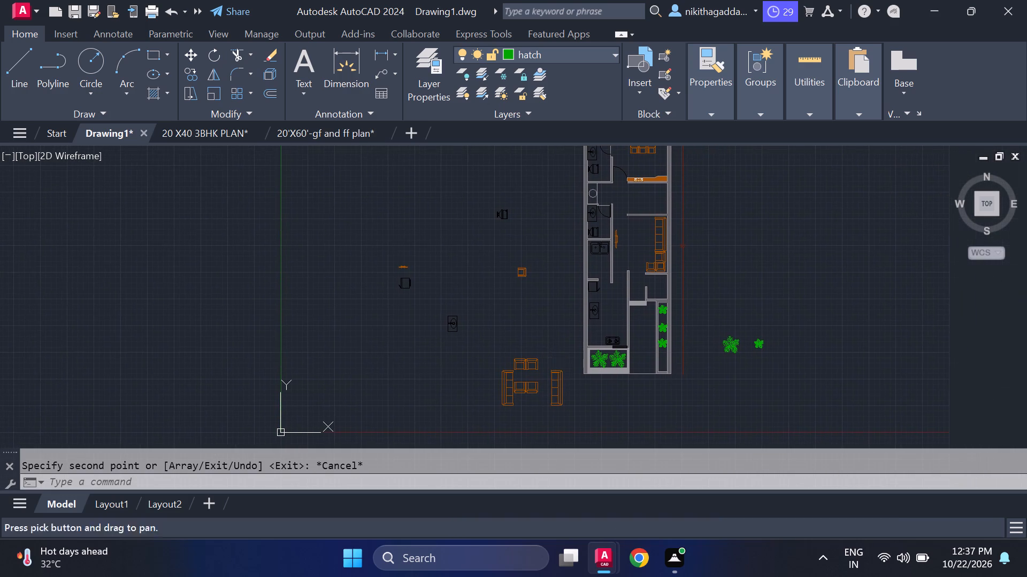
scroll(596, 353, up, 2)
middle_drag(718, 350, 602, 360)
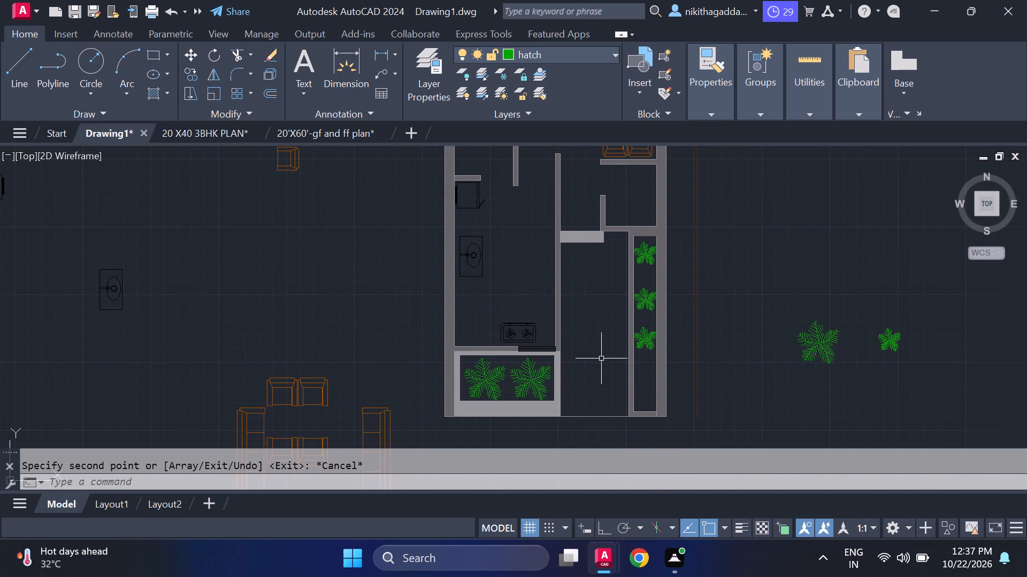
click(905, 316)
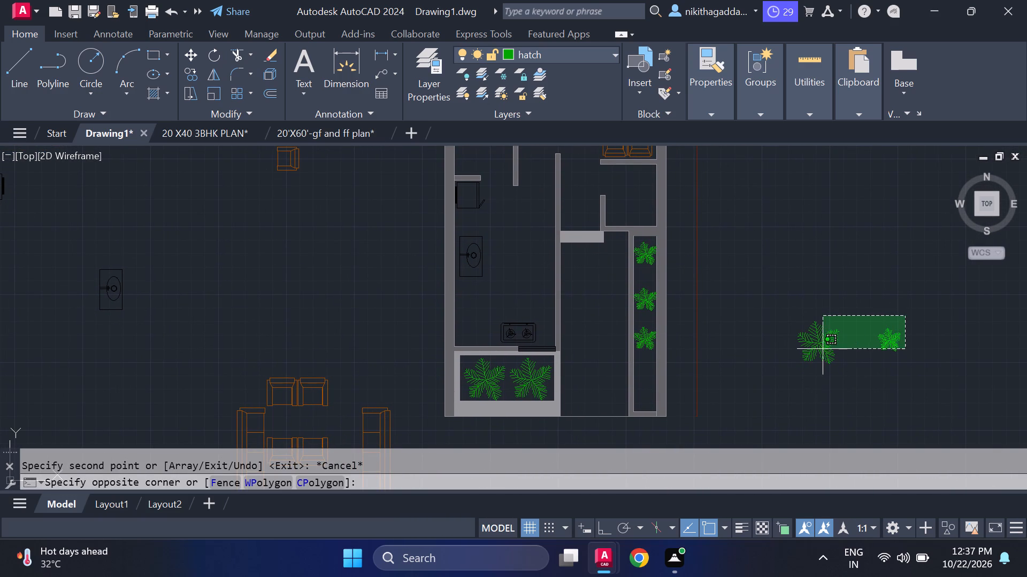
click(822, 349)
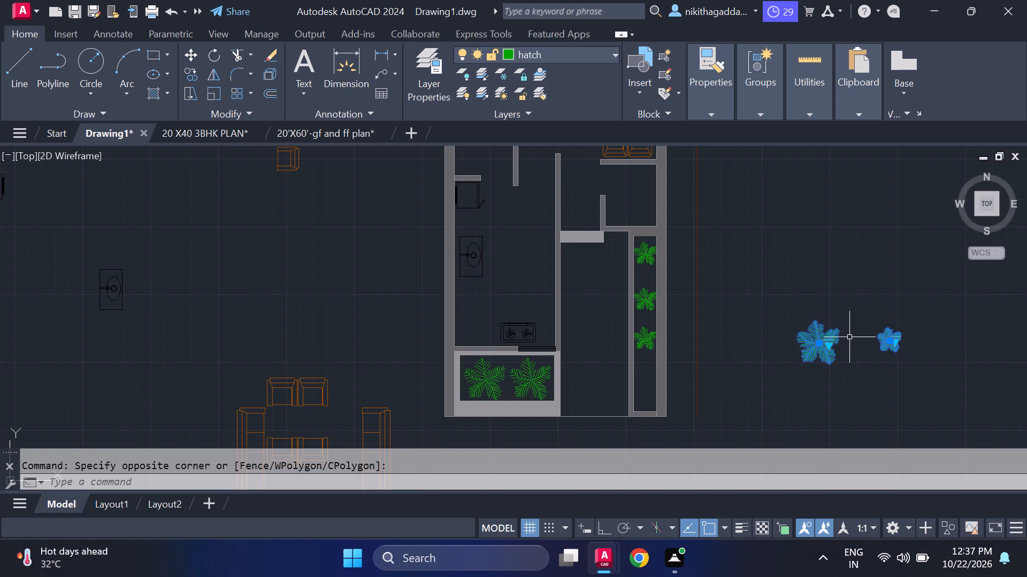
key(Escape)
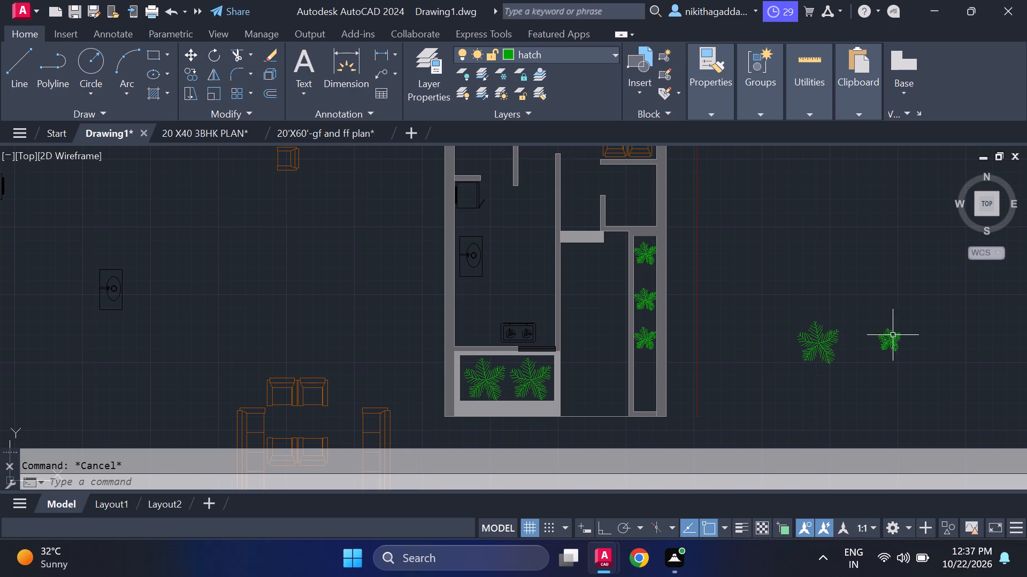
Move the small spare tree from outside the plan into the empty lower end of the narrow planting strip.
click(903, 326)
click(862, 362)
key(m)
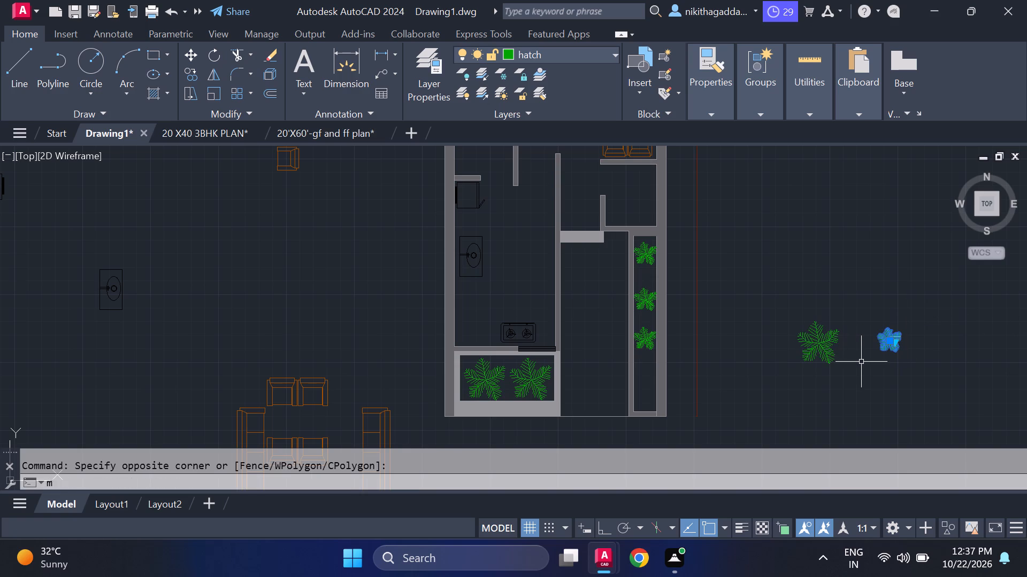
key(Return)
click(890, 340)
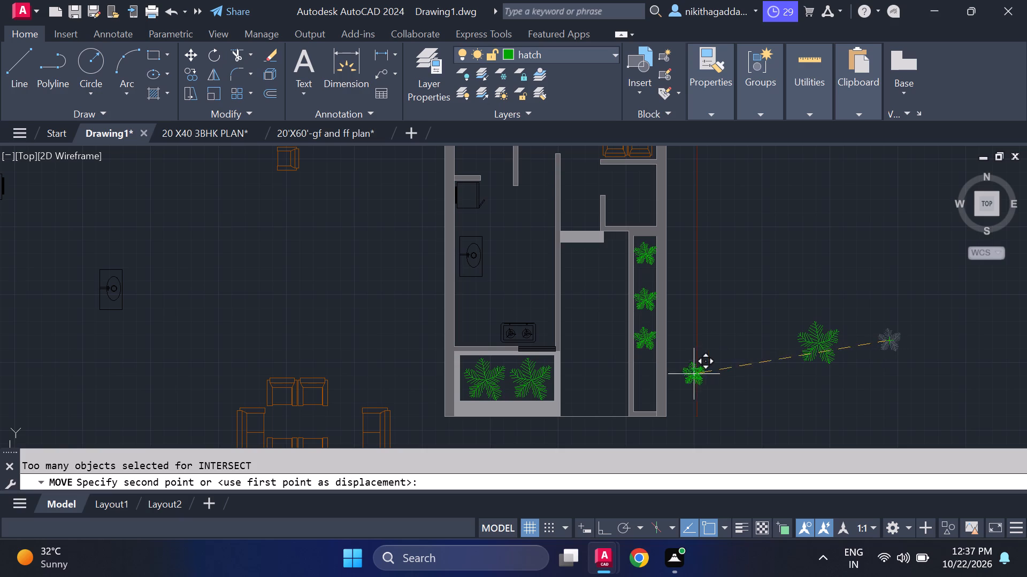
click(648, 389)
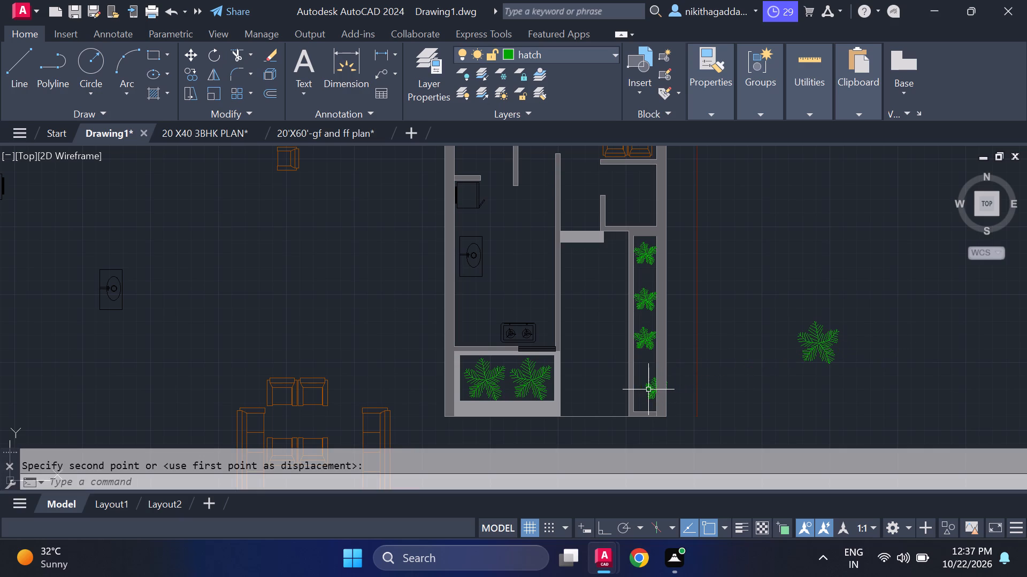
Move the lowest tree in the narrow planting strip away from the outer wall so it sits between the strip's two walls.
click(651, 384)
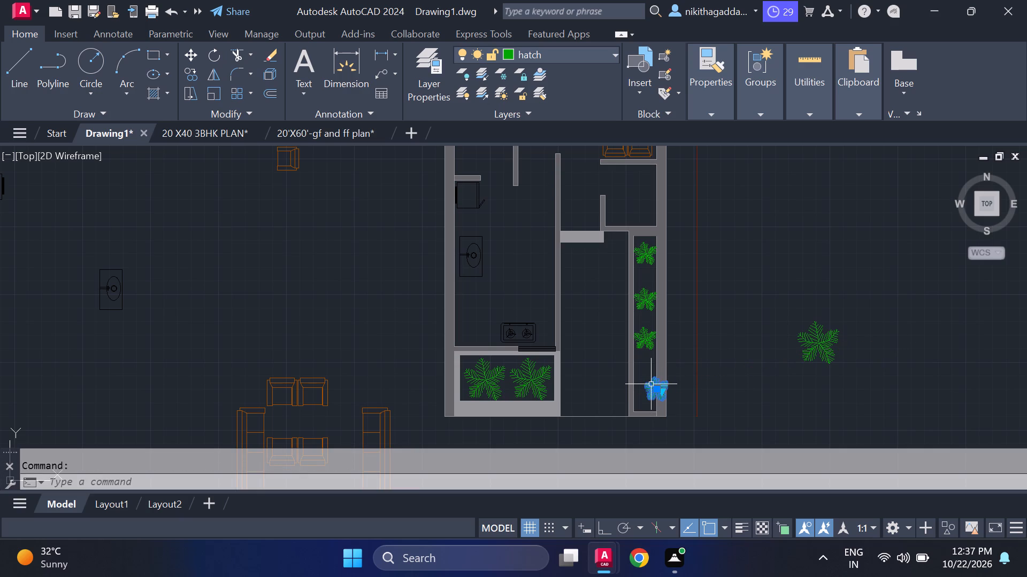
key(m)
key(Return)
scroll(650, 403, up, 2)
click(668, 370)
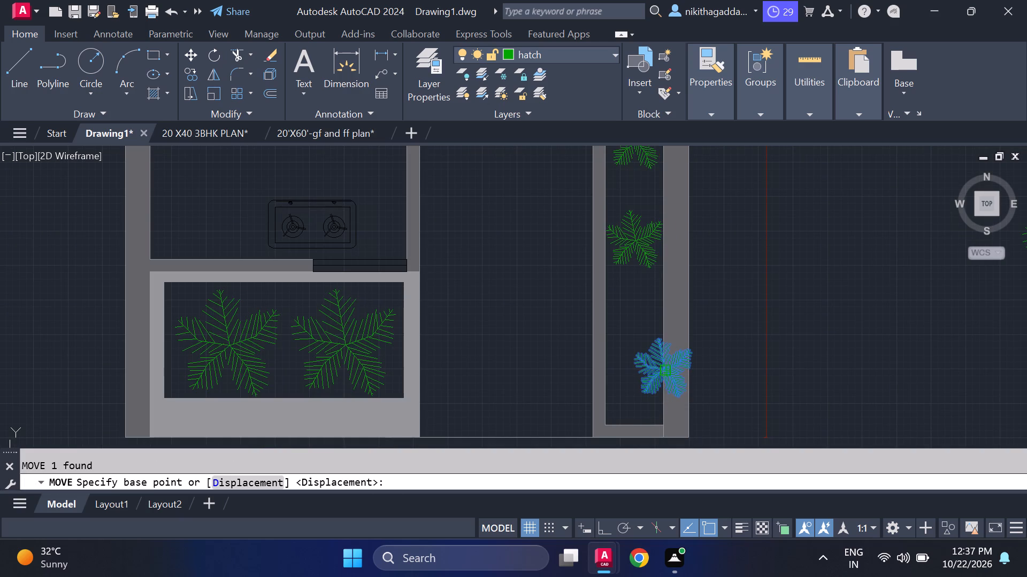
click(634, 376)
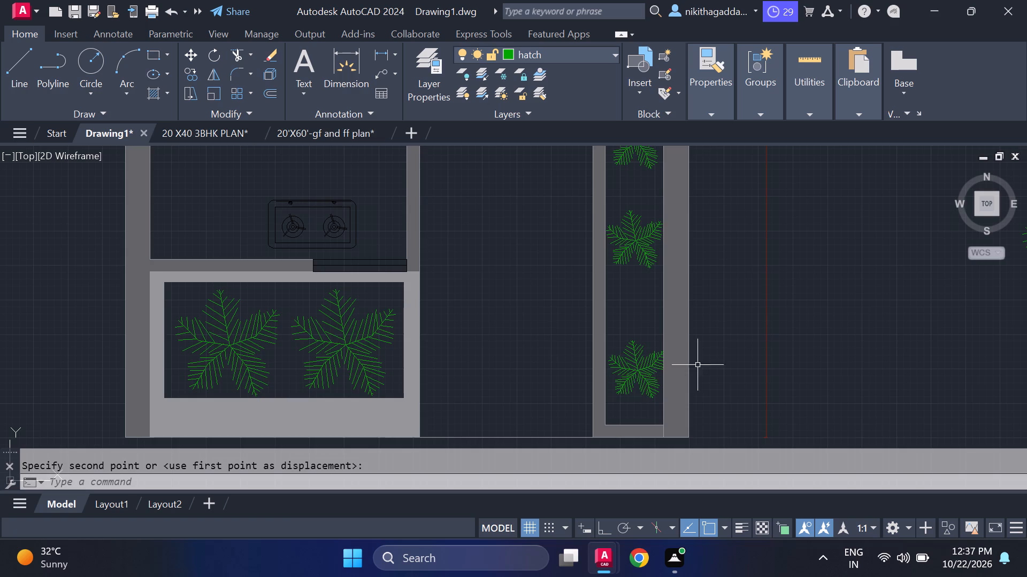
Delete the spare larger tree outside the plan.
scroll(716, 356, down, 4)
scroll(750, 341, up, 2)
click(836, 306)
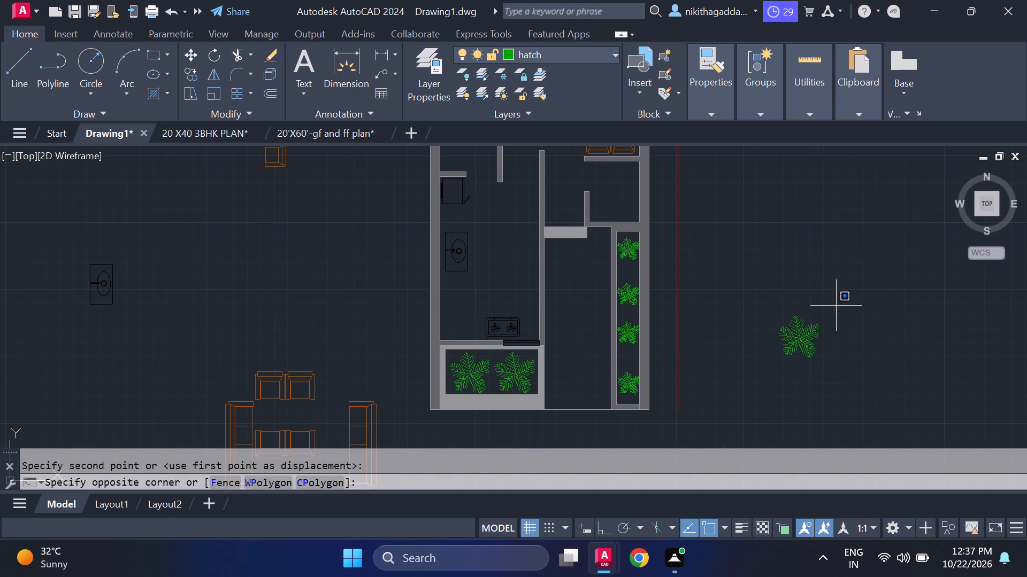
click(779, 353)
key(Delete)
Make furniture the current layer.
scroll(771, 360, down, 2)
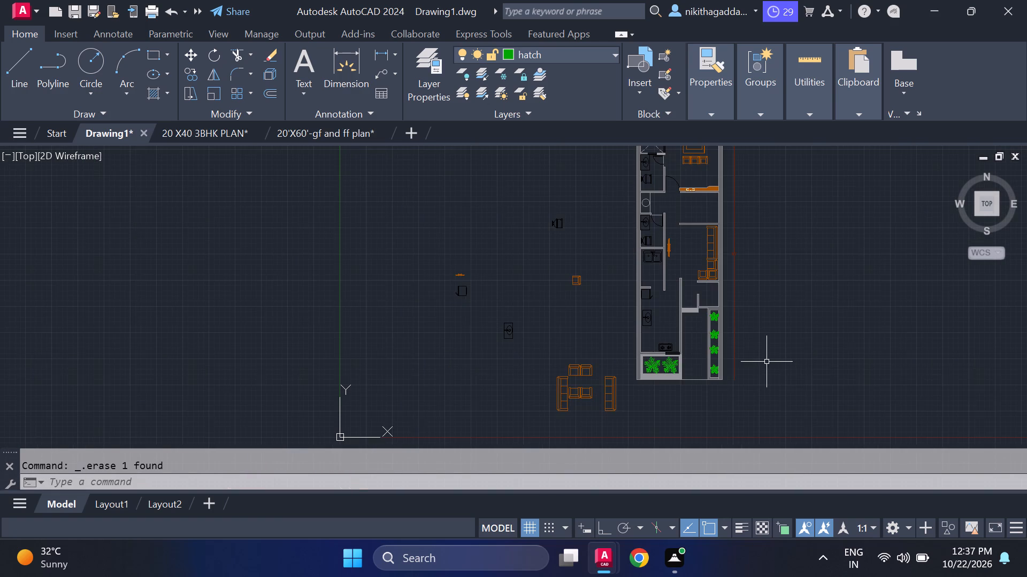
scroll(681, 369, up, 1)
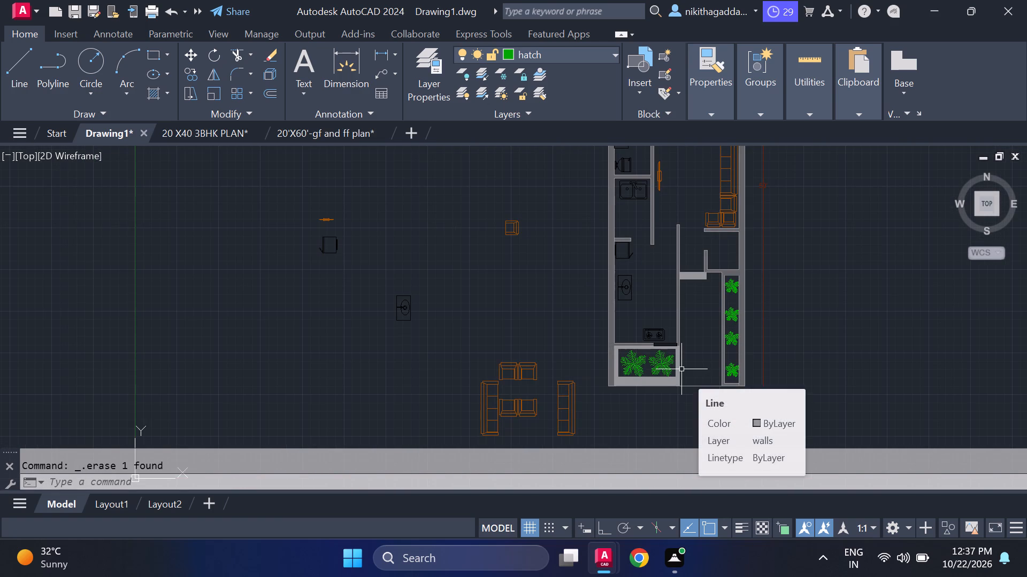
middle_drag(681, 369, 727, 393)
scroll(663, 387, down, 1)
middle_drag(639, 362, 571, 344)
scroll(609, 305, up, 2)
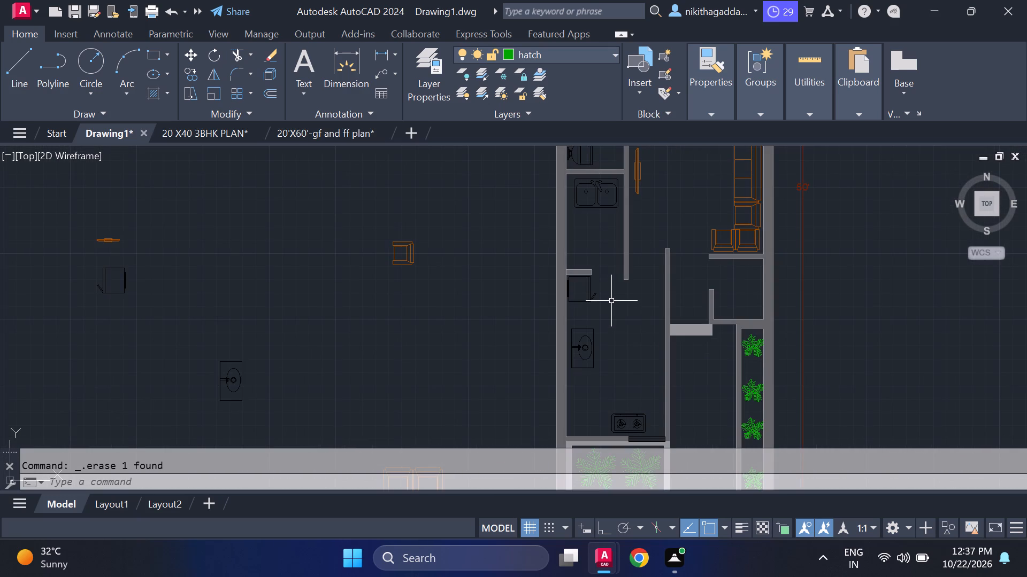
middle_drag(617, 321, 606, 414)
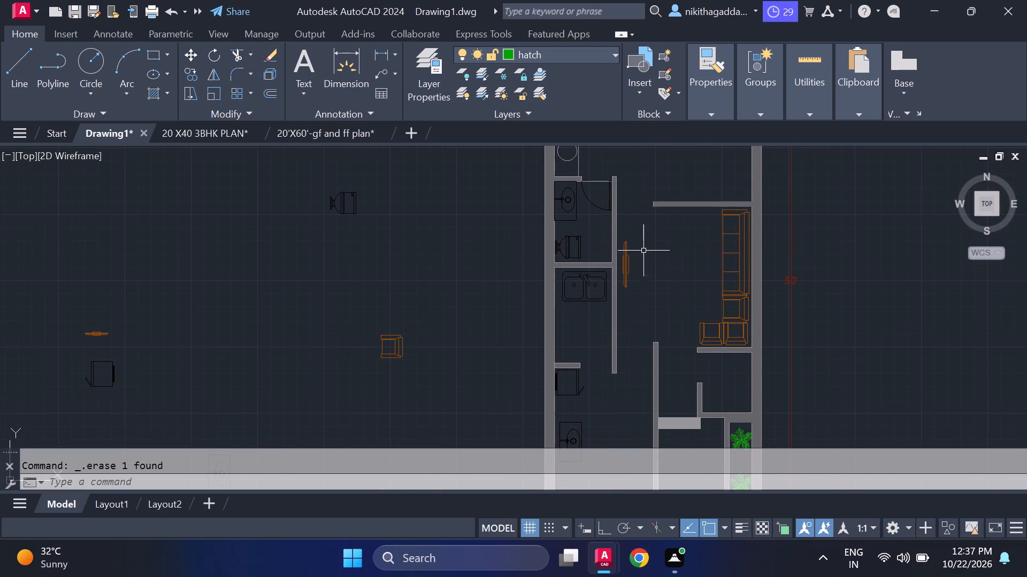
scroll(641, 247, up, 1)
click(570, 59)
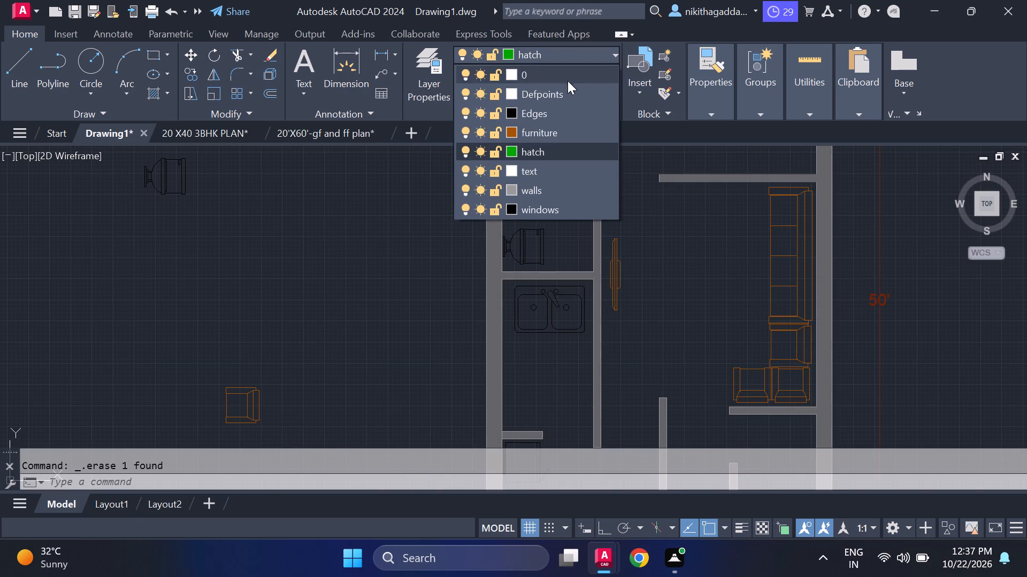
click(553, 132)
With ortho on, draw a three-sided line outline about 5'-10" long around the living-room TV, starting and ending on the wall behind it.
key(l)
key(Return)
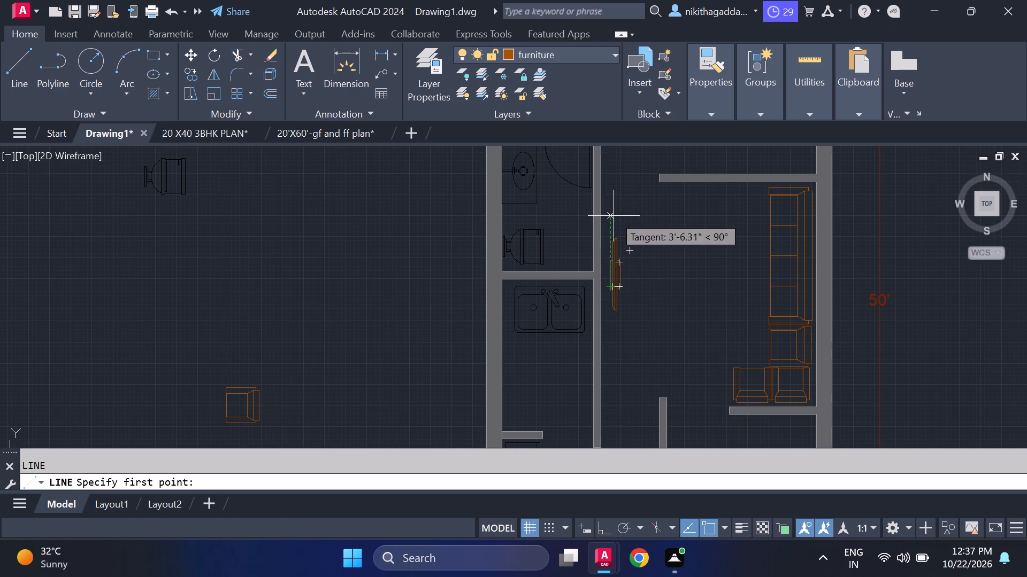
scroll(614, 216, up, 2)
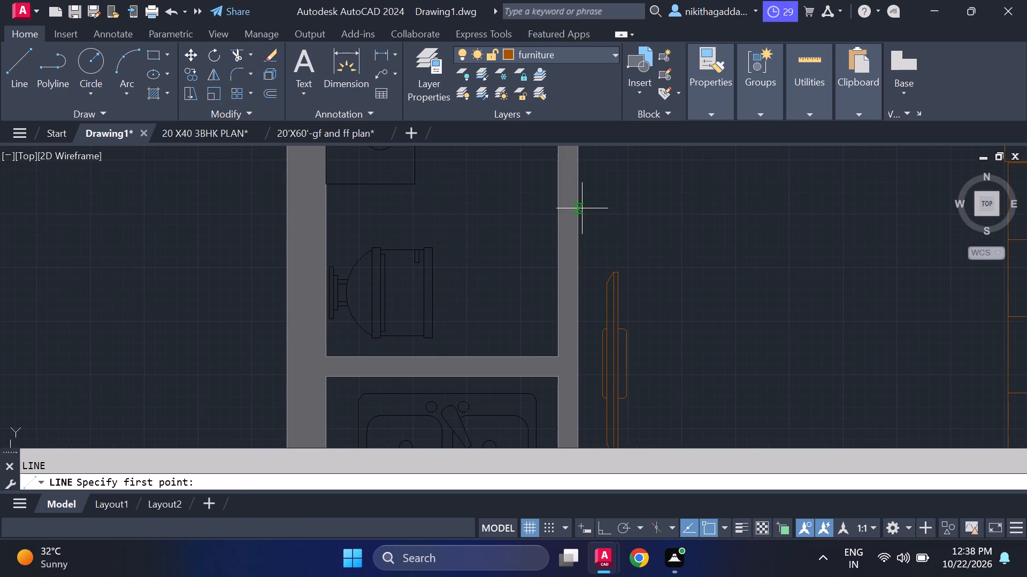
click(582, 208)
click(697, 211)
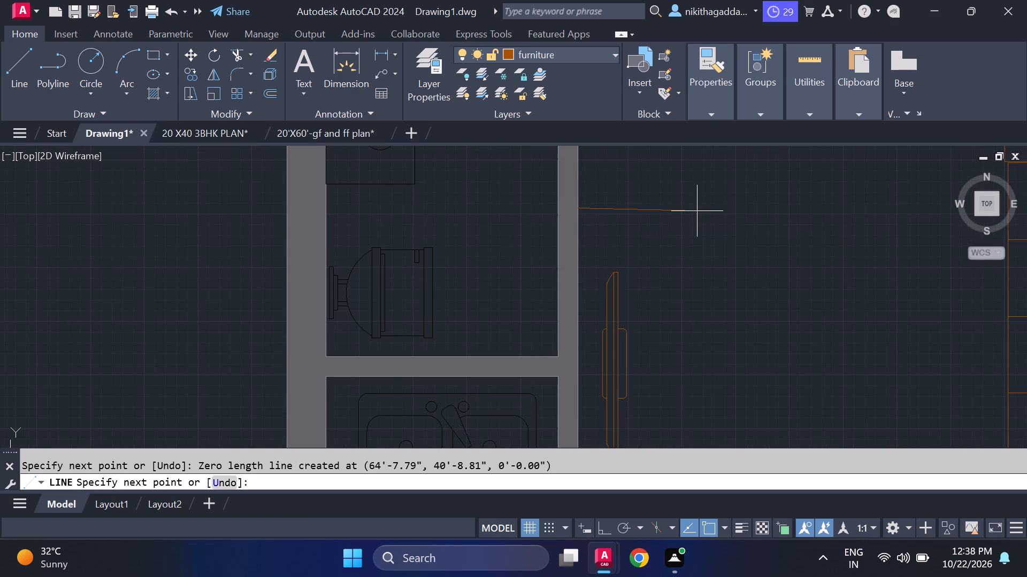
key(ctrl+z)
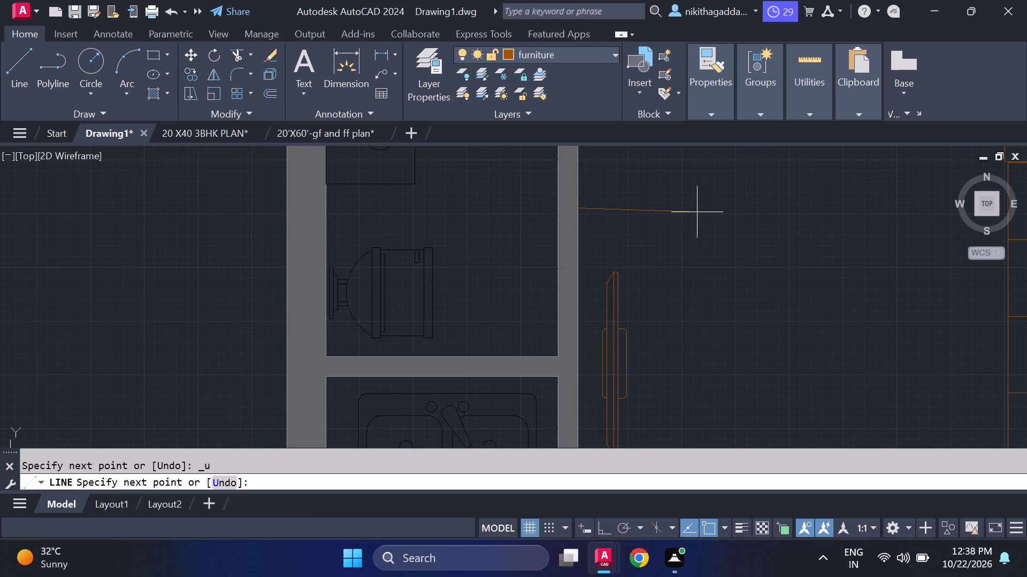
key(F8)
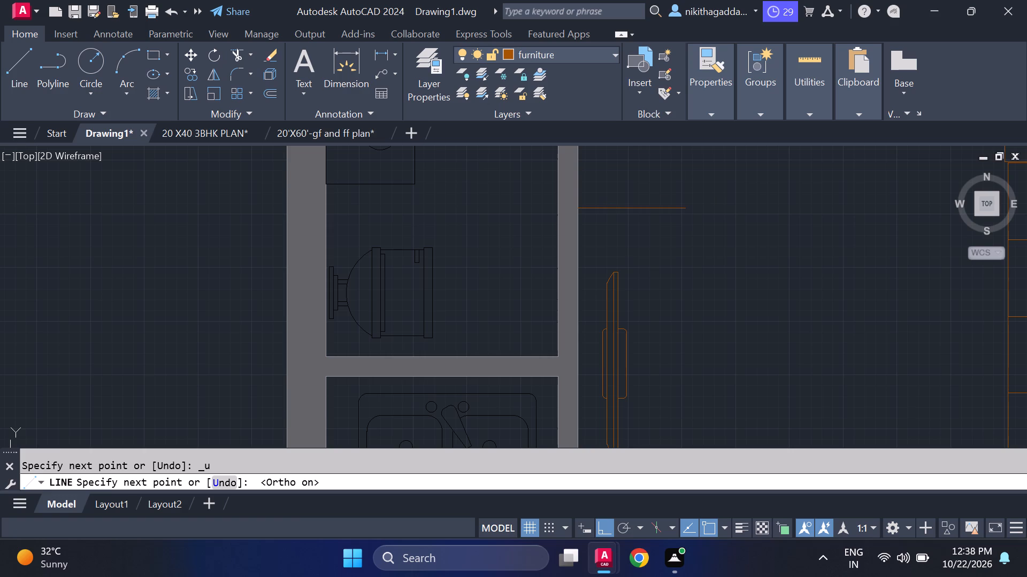
click(683, 199)
scroll(704, 328, down, 3)
middle_drag(716, 385, 712, 384)
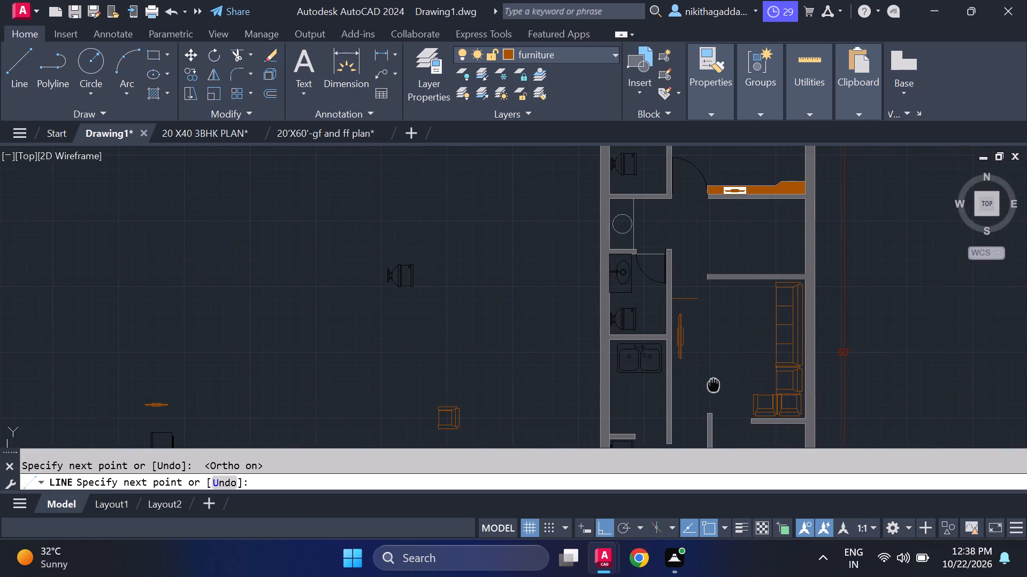
middle_drag(712, 384, 708, 336)
scroll(700, 323, up, 2)
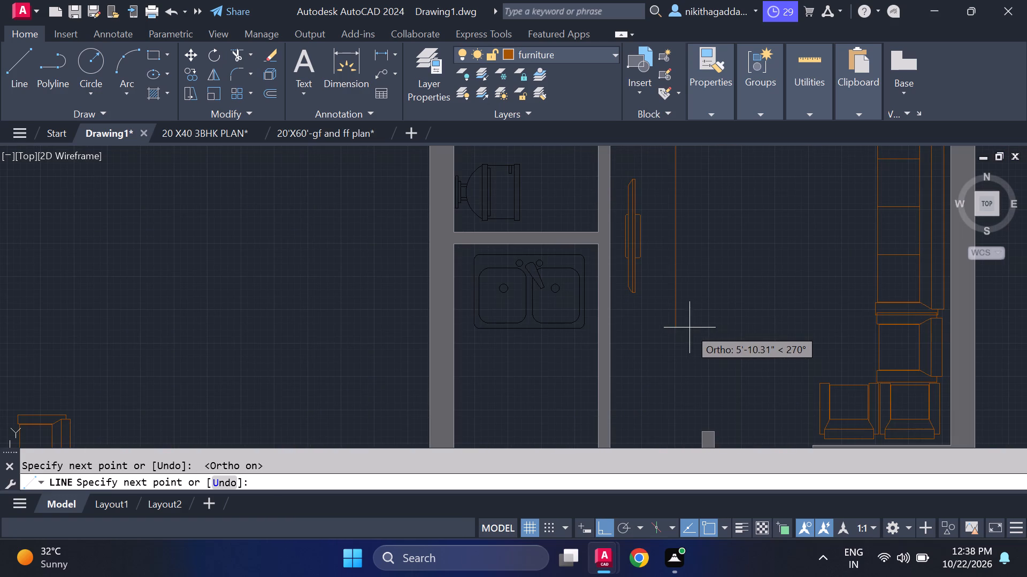
click(671, 328)
click(610, 325)
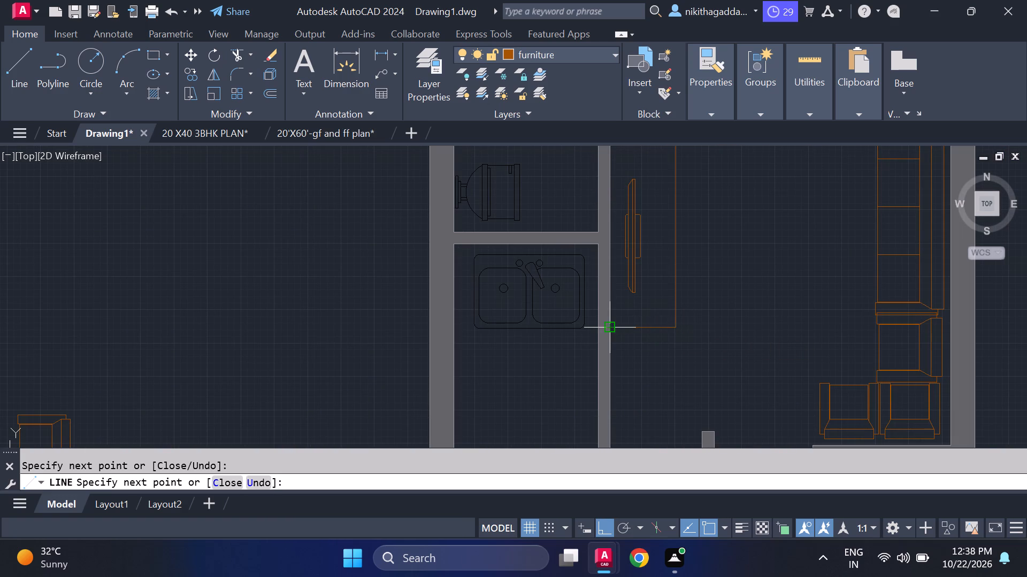
scroll(697, 318, down, 4)
key(Escape)
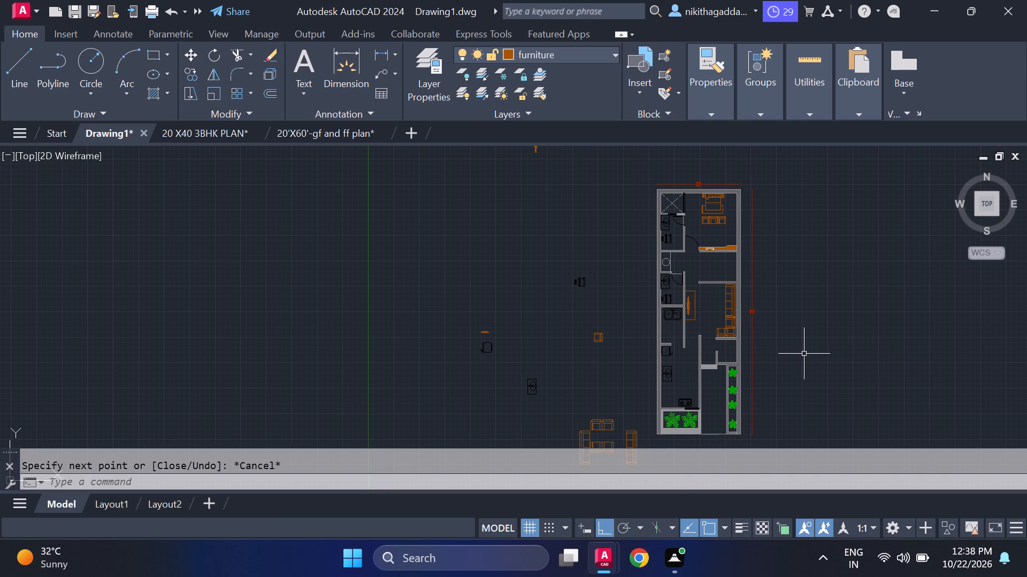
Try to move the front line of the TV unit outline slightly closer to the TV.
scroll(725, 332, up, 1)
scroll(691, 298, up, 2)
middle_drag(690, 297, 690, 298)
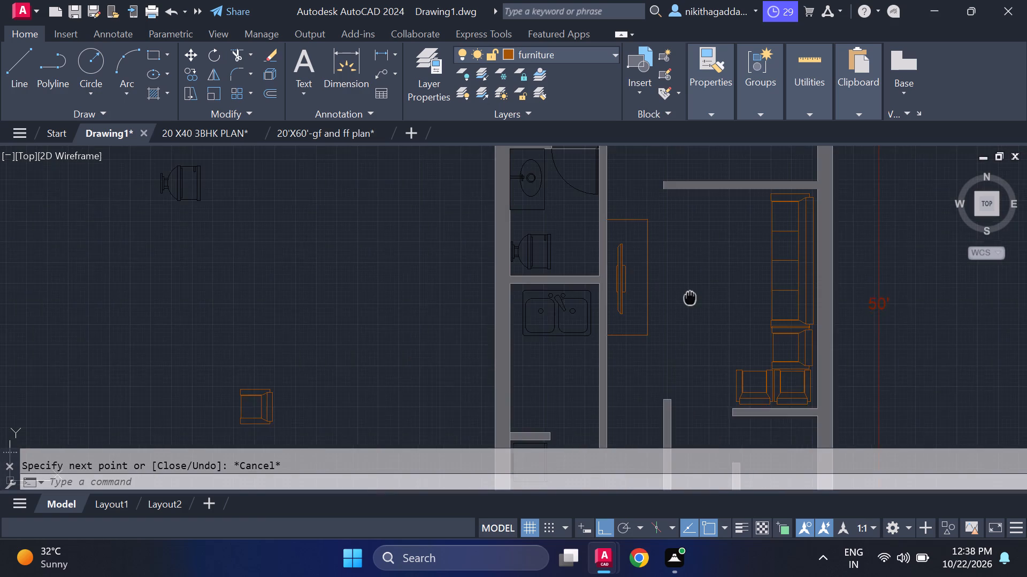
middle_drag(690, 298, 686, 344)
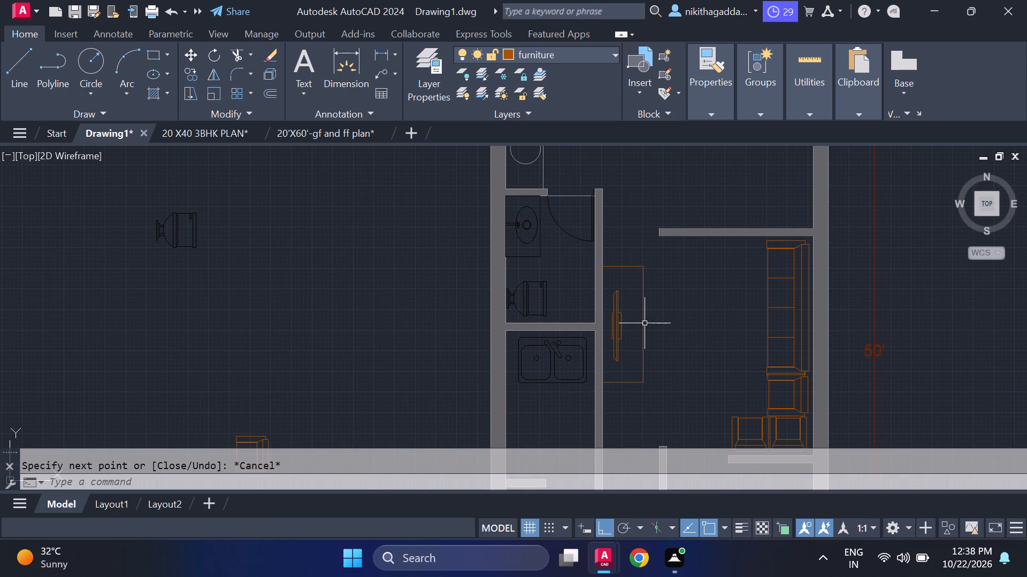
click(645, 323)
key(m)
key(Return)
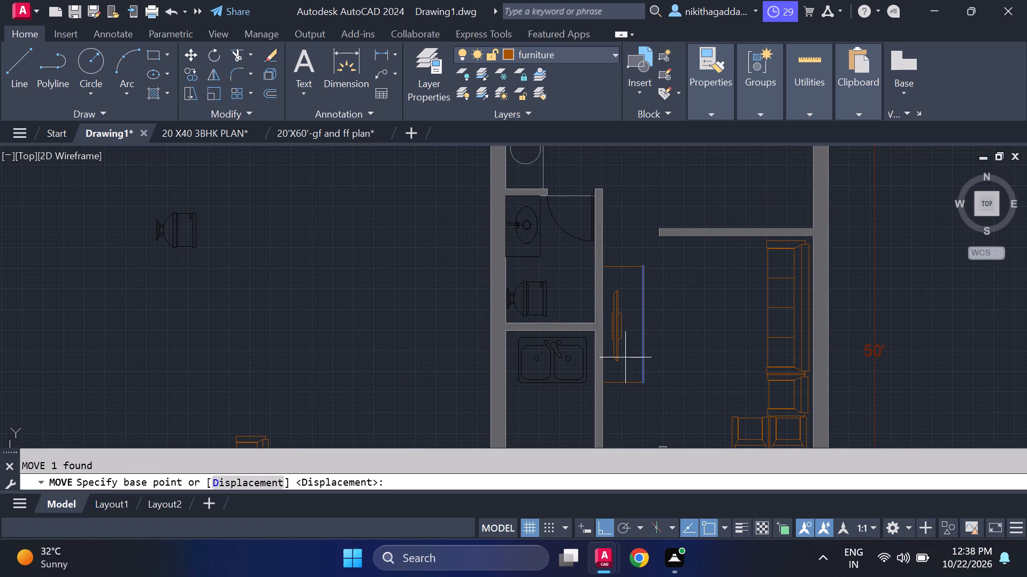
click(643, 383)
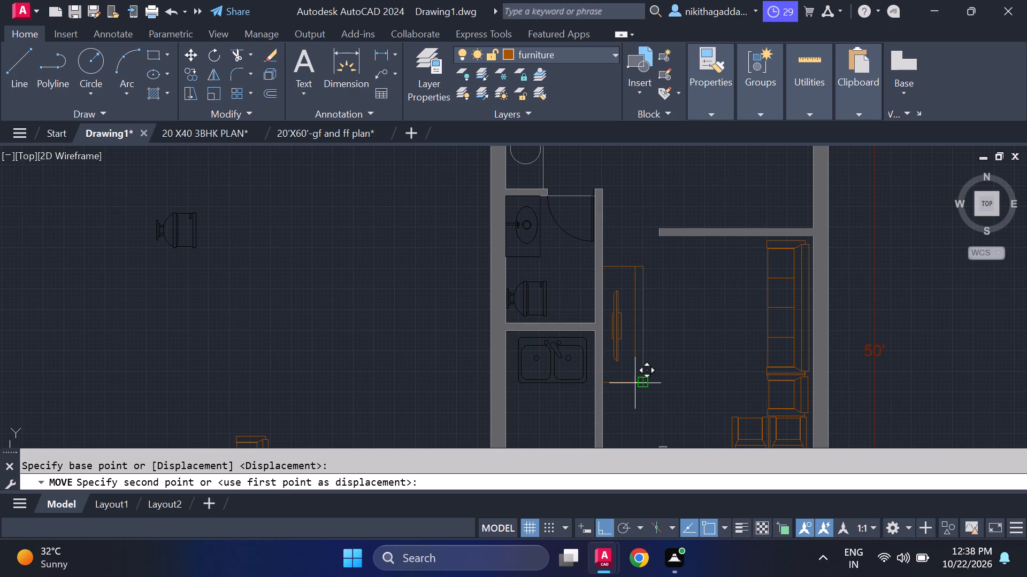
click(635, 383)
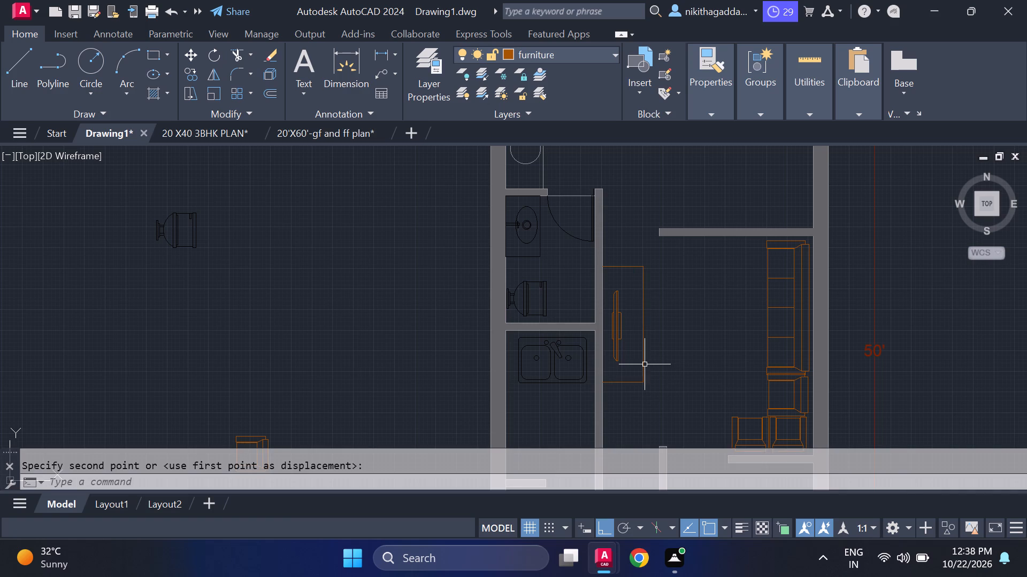
Move the front line of the TV unit outline closer to the TV, keeping it parallel to the wall, to make the unit shallower.
click(645, 364)
key(m)
key(Return)
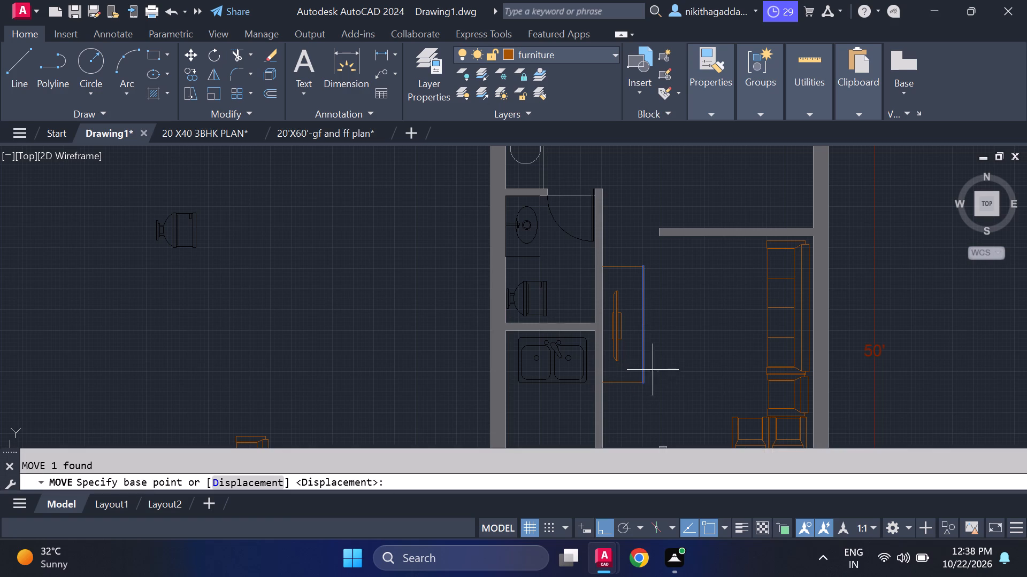
scroll(642, 401, up, 1)
click(641, 371)
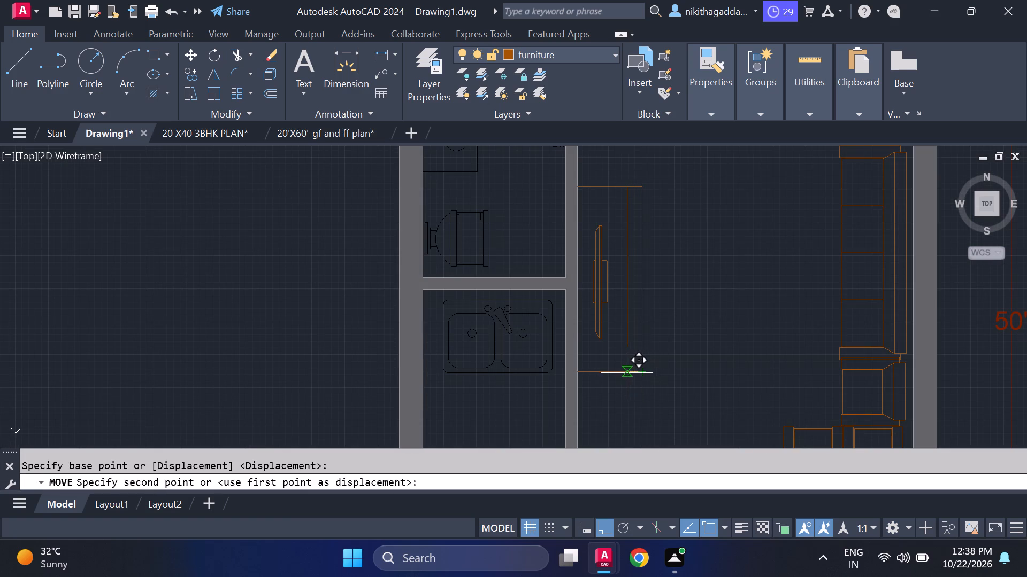
click(626, 373)
Trim the ends of the TV unit's two side lines that extend past its front line.
text(tr)
key(Return)
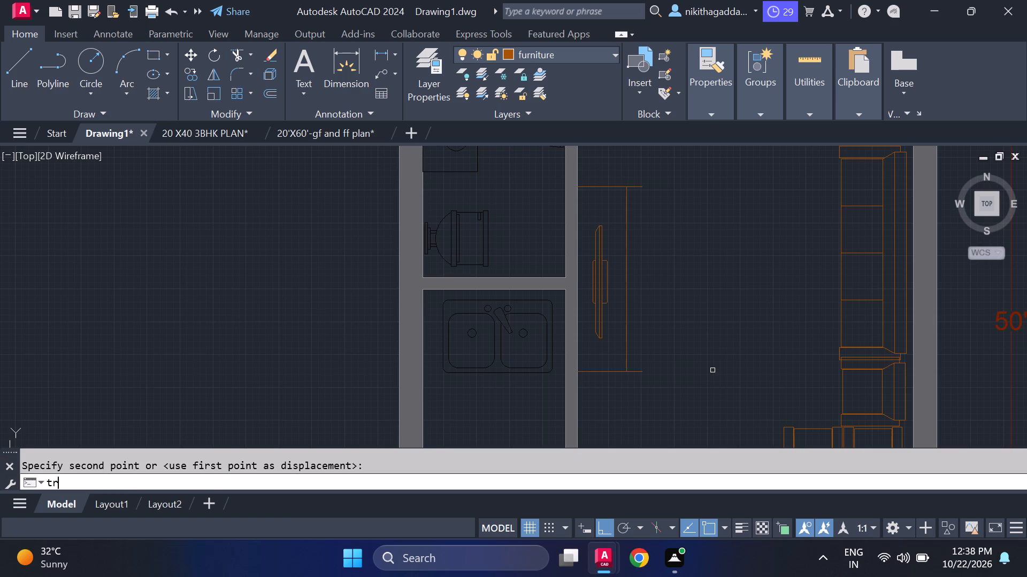
click(639, 370)
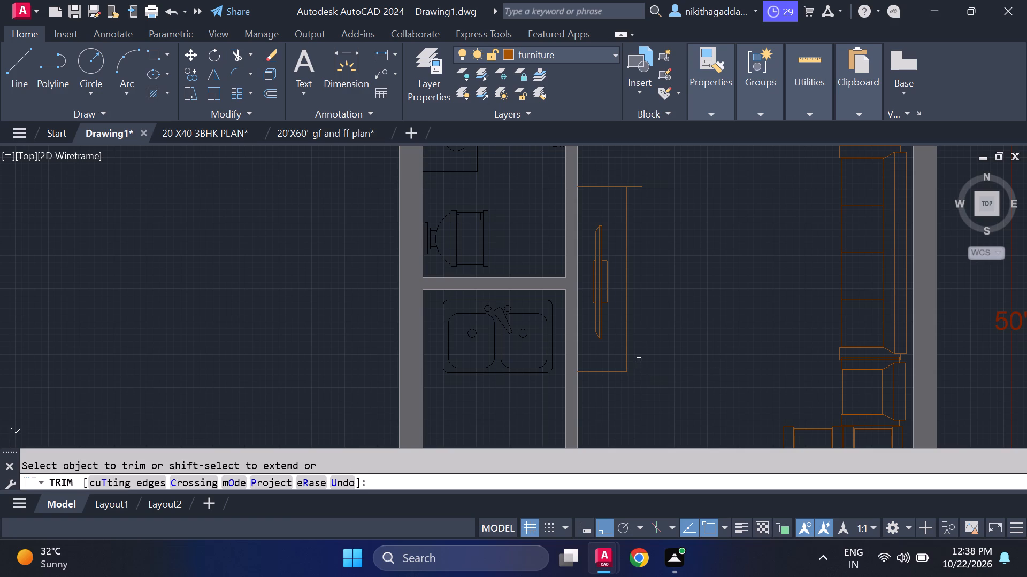
click(639, 185)
scroll(629, 297, down, 4)
key(Escape)
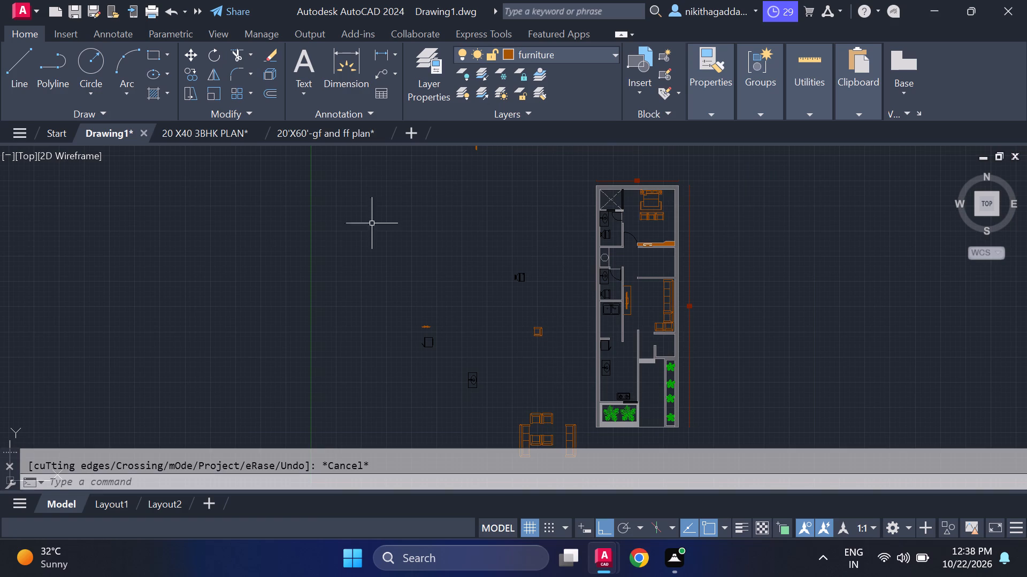
Examine the furnished floor plan from the bedroom down to the living room and its TV unit.
middle_drag(561, 241, 578, 210)
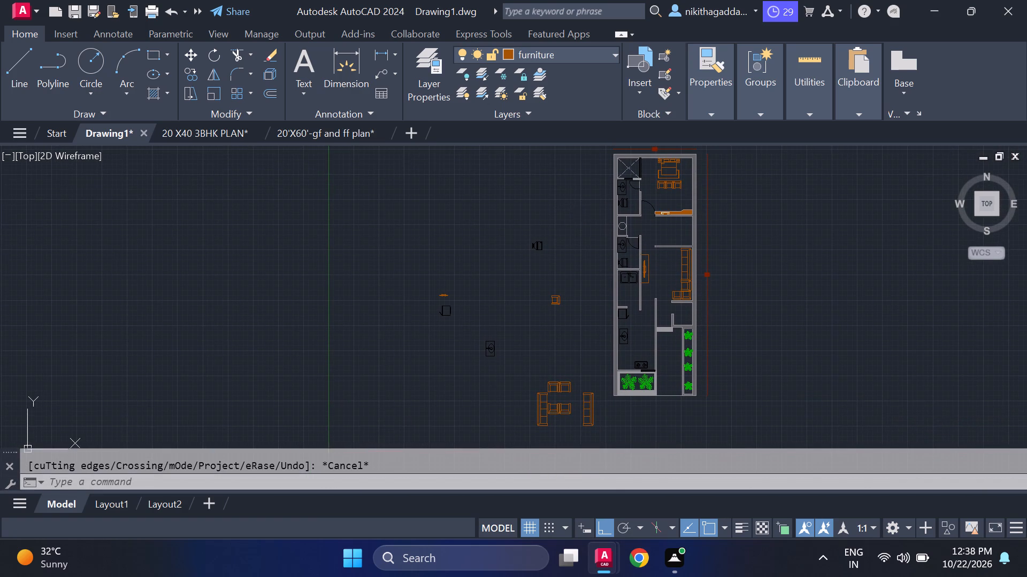
scroll(629, 243, up, 1)
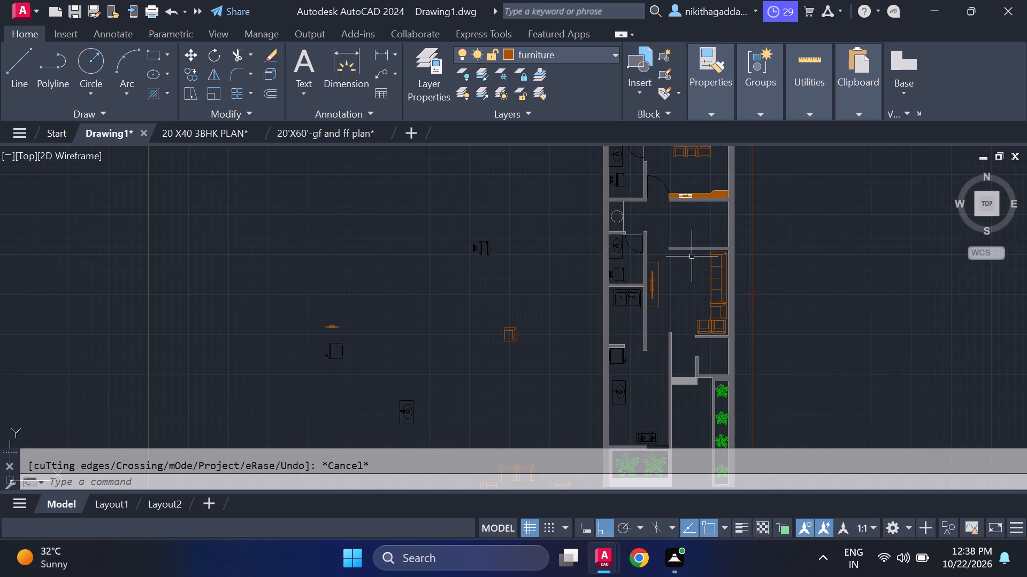
middle_drag(692, 257, 656, 308)
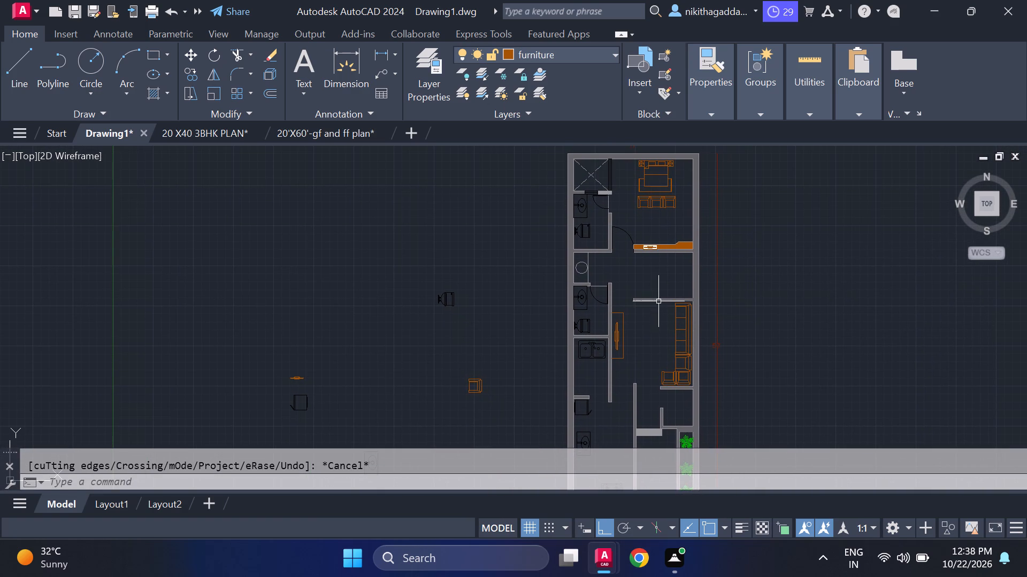
scroll(661, 299, up, 2)
scroll(661, 299, down, 4)
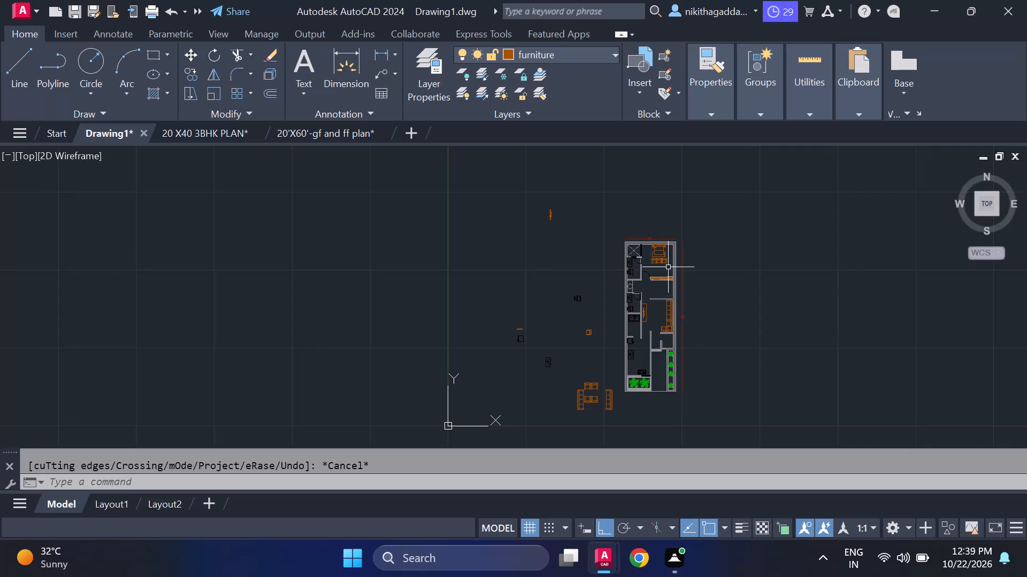
scroll(647, 245, up, 3)
middle_drag(681, 321, 635, 272)
scroll(644, 318, up, 2)
scroll(644, 349, down, 3)
middle_drag(646, 403, 646, 387)
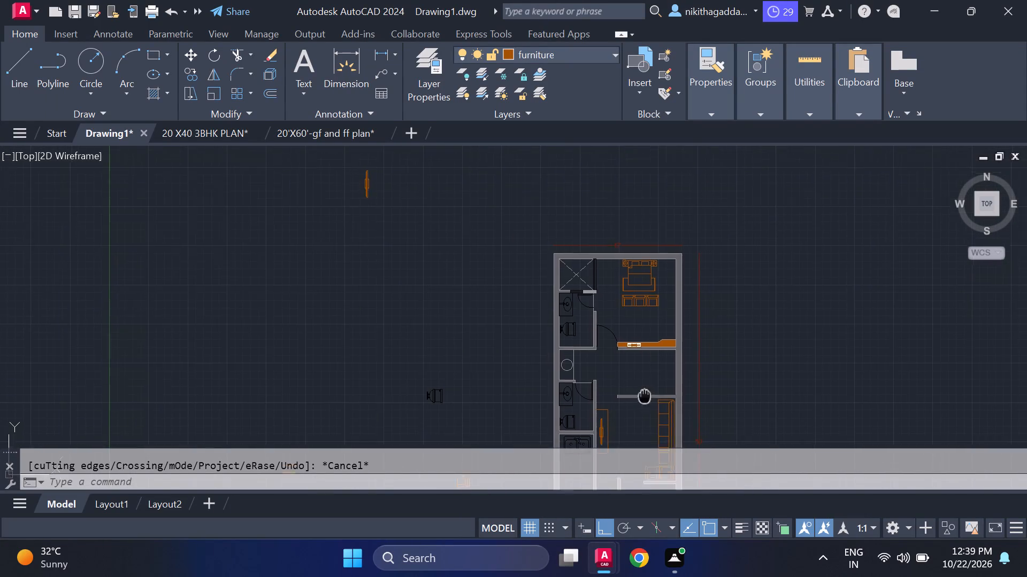
middle_drag(646, 387, 656, 283)
scroll(635, 331, up, 2)
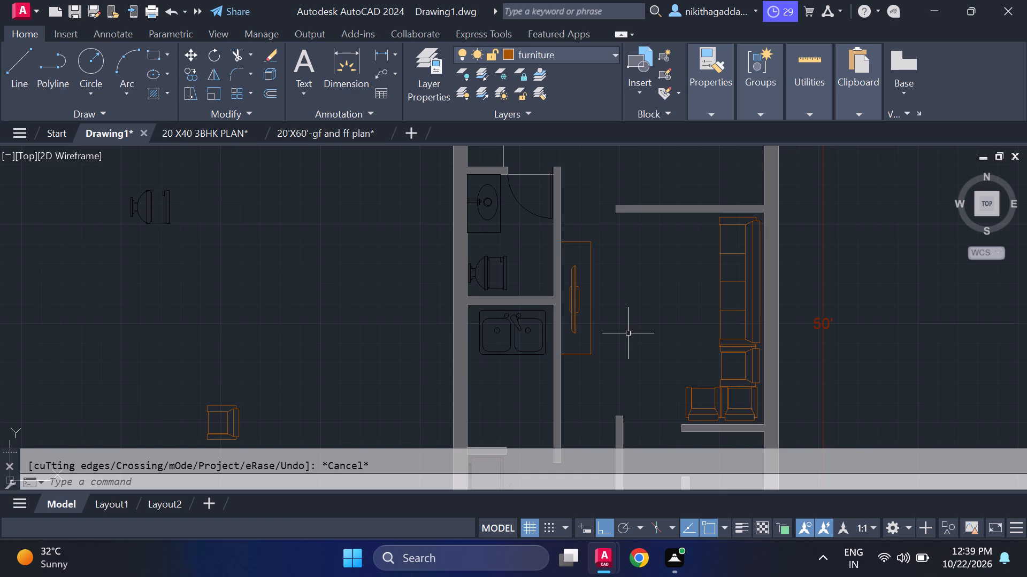
Examine the living room layout, including the TV unit and sofas, in relation to the whole floor plan.
scroll(627, 334, down, 3)
middle_drag(627, 334, 609, 264)
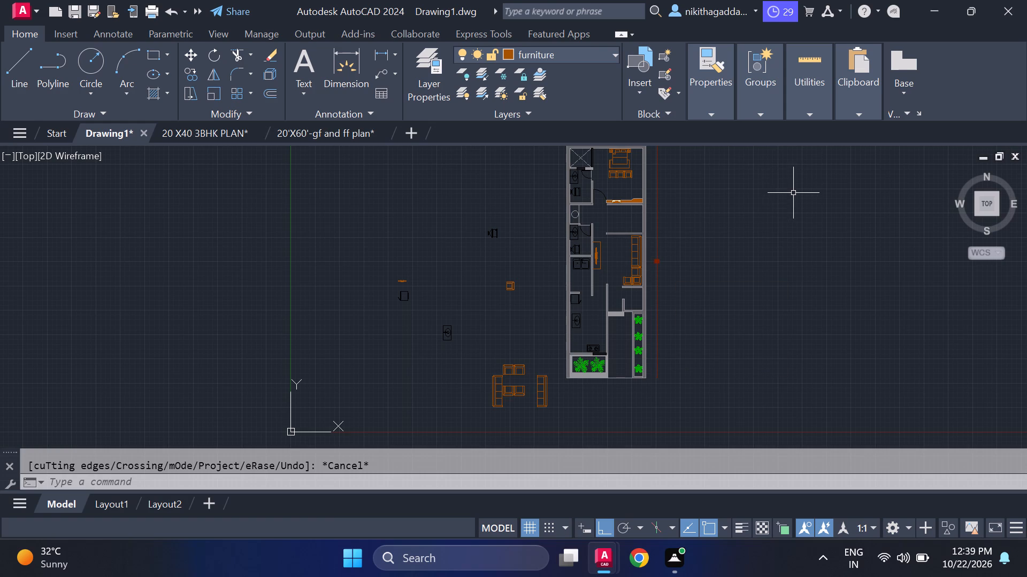
scroll(675, 244, up, 3)
middle_drag(675, 244, 704, 288)
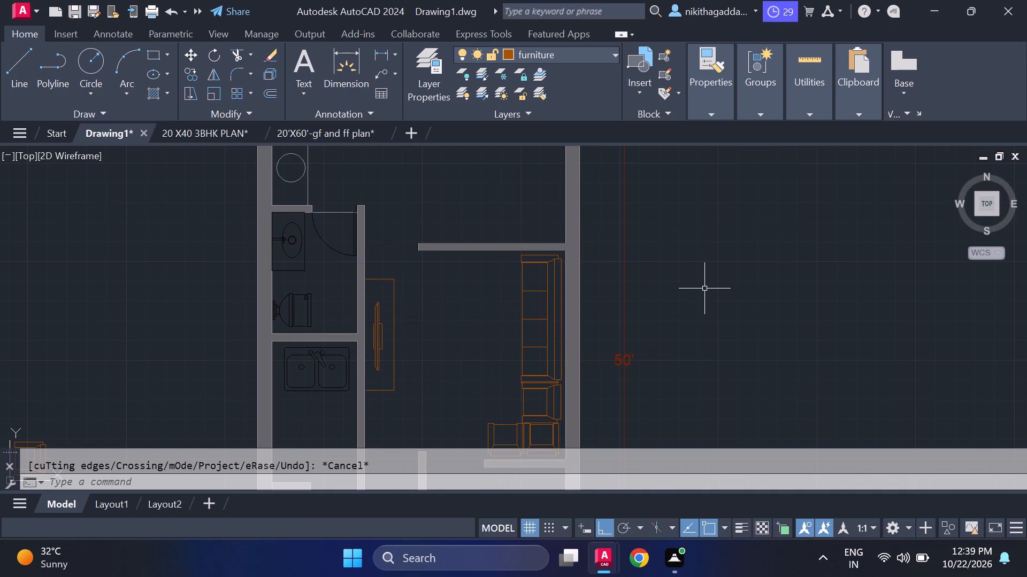
scroll(596, 270, down, 2)
middle_drag(578, 299, 584, 332)
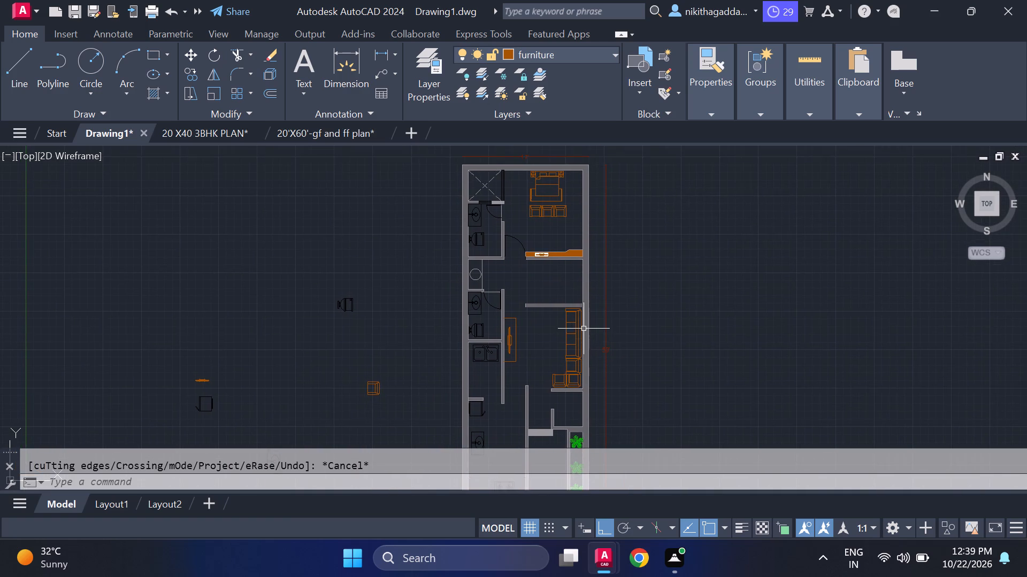
scroll(584, 329, up, 1)
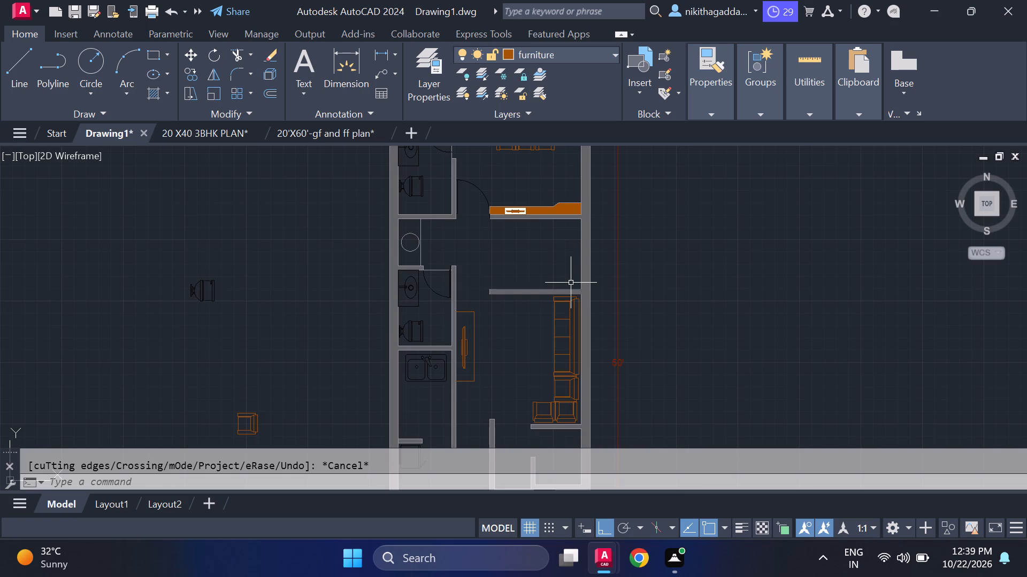
scroll(571, 284, down, 2)
scroll(514, 283, up, 2)
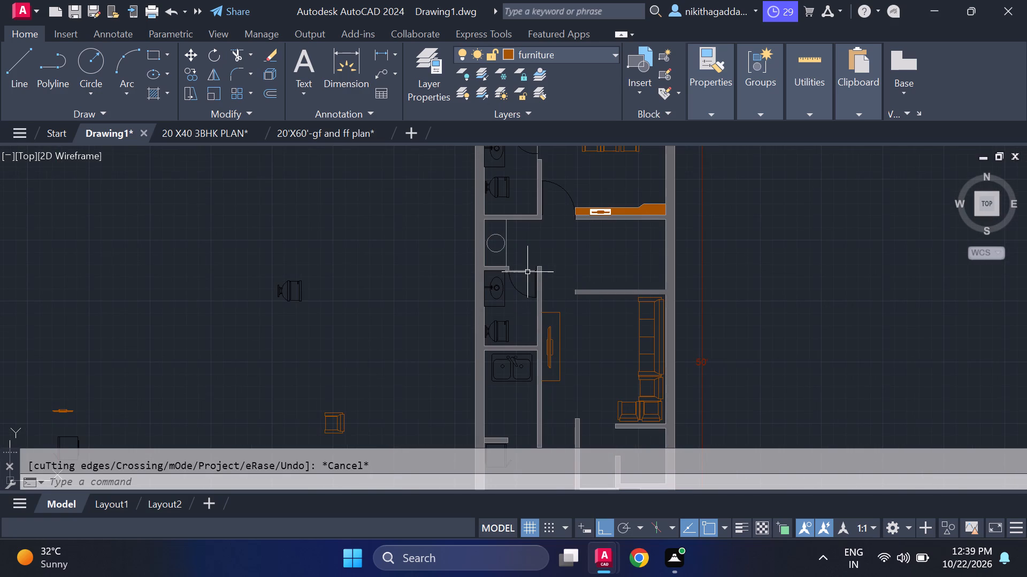
middle_drag(528, 271, 465, 268)
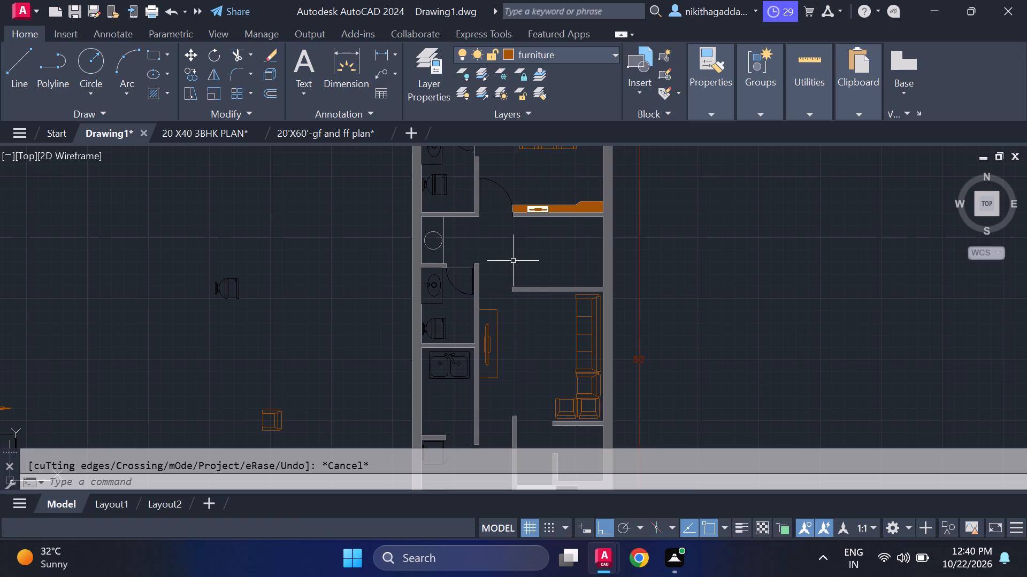
scroll(514, 263, down, 3)
scroll(511, 282, up, 3)
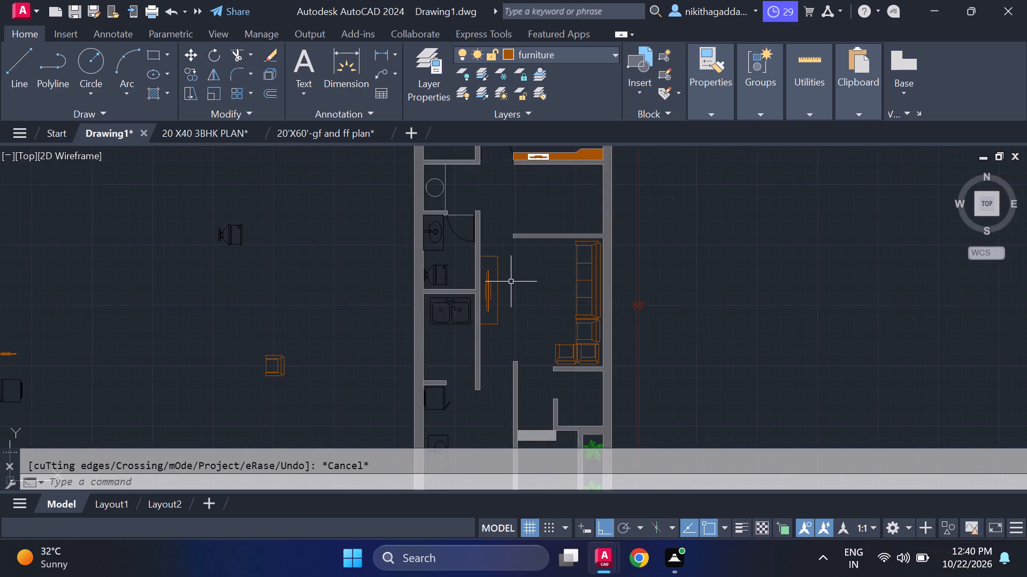
scroll(549, 282, down, 2)
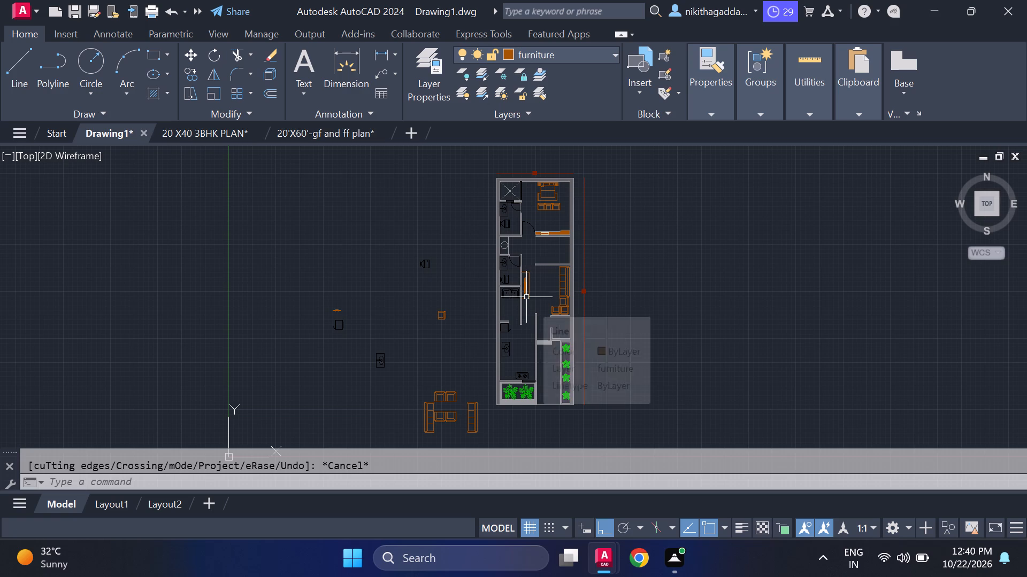
scroll(534, 294, up, 1)
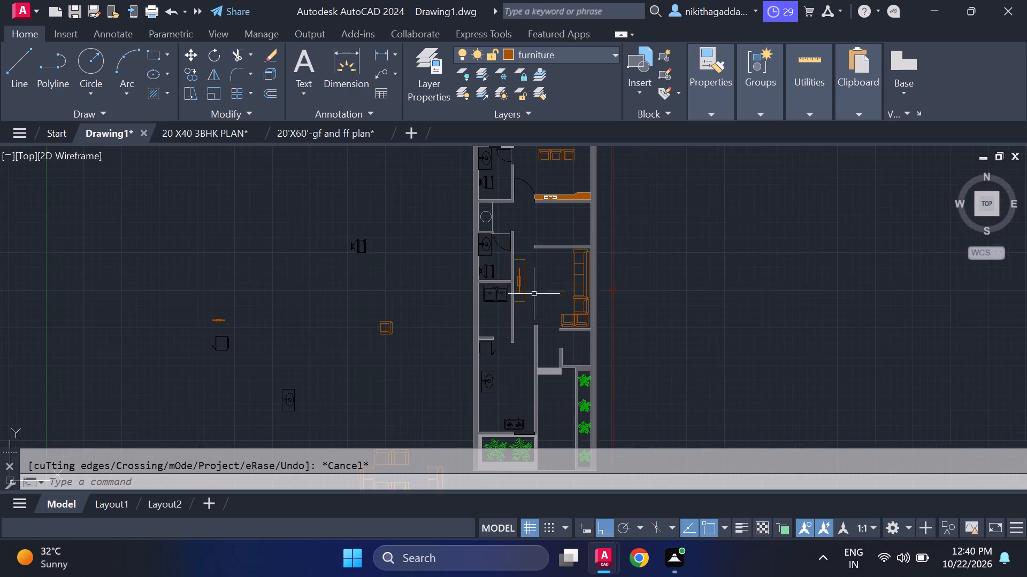
scroll(534, 294, up, 1)
scroll(534, 294, down, 3)
scroll(537, 290, up, 4)
middle_drag(537, 290, 625, 312)
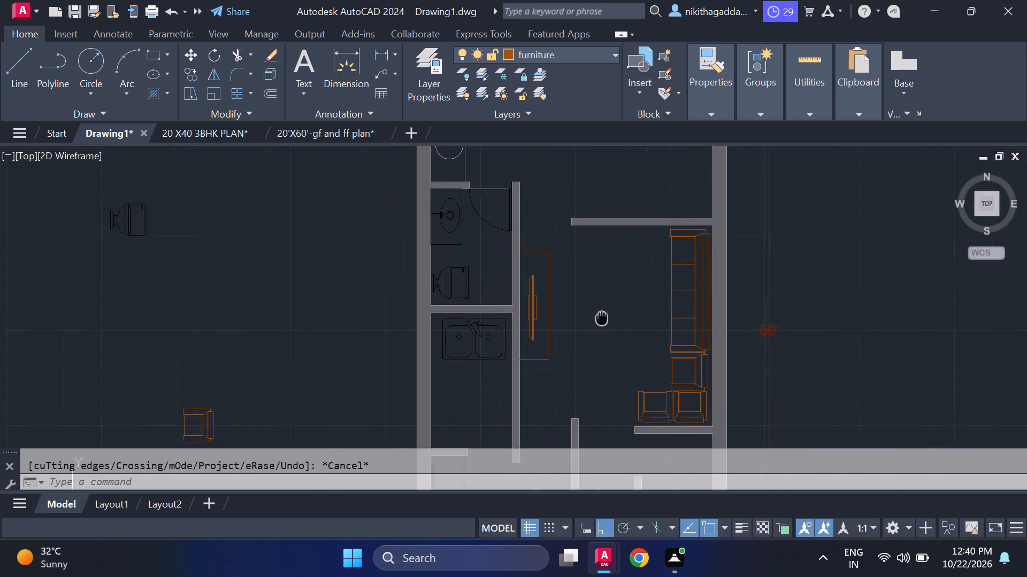
middle_drag(625, 312, 650, 305)
scroll(650, 305, down, 3)
middle_drag(655, 267, 647, 291)
scroll(624, 270, up, 2)
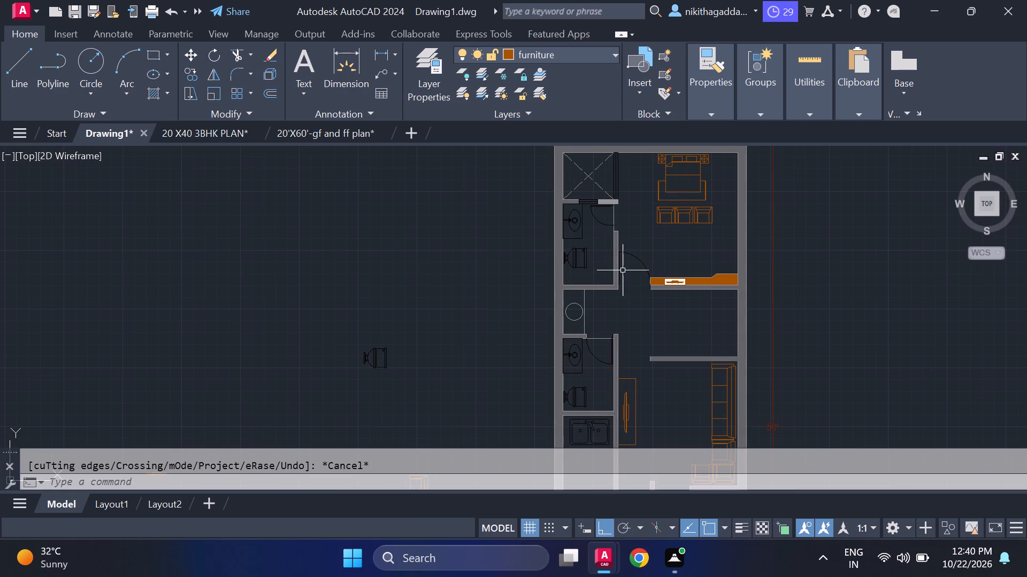
Examine the bedroom end of the plan, including the bed, seating, door and the filled TV cabinet along the wall.
scroll(624, 261, down, 2)
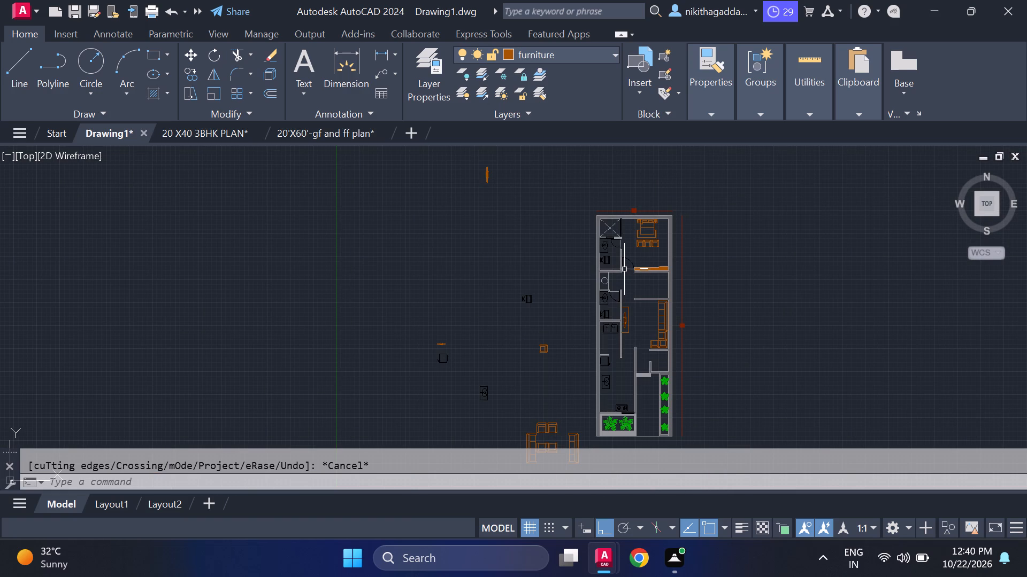
scroll(624, 269, up, 2)
scroll(624, 269, down, 4)
scroll(626, 262, up, 5)
middle_drag(626, 262, 618, 319)
scroll(625, 303, down, 3)
middle_drag(623, 336, 601, 277)
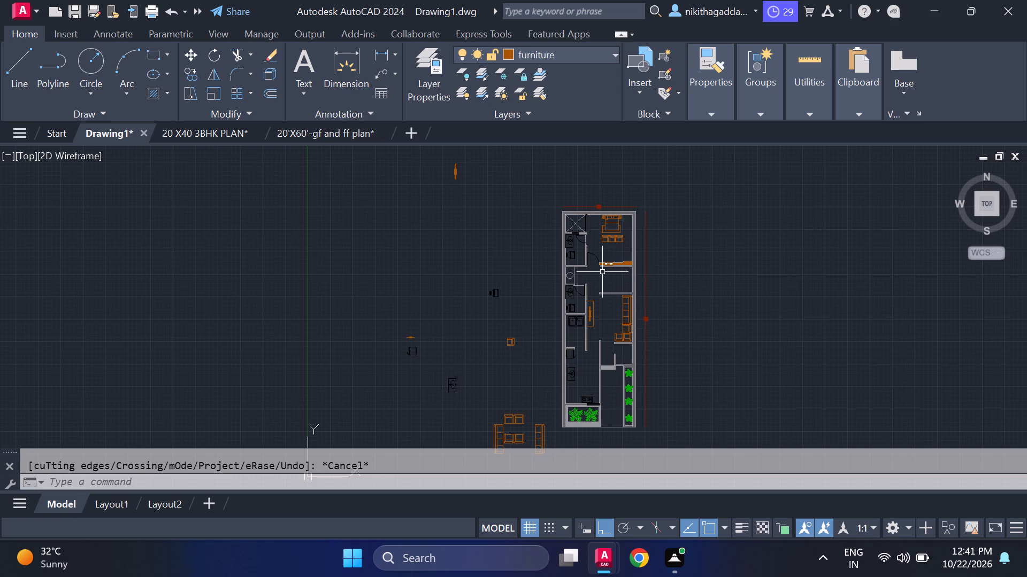
scroll(598, 249, up, 2)
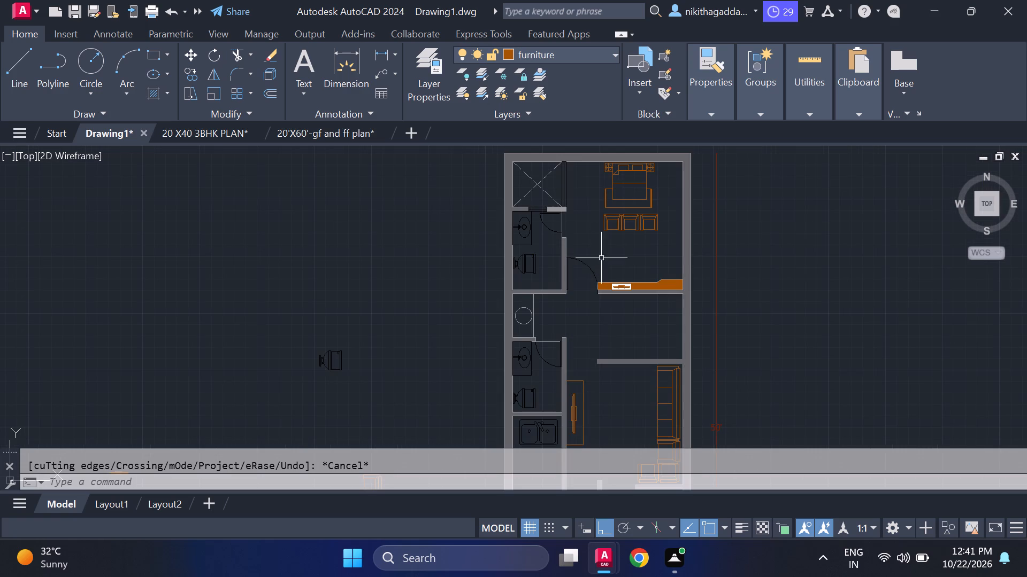
middle_drag(603, 279, 600, 334)
scroll(600, 333, up, 2)
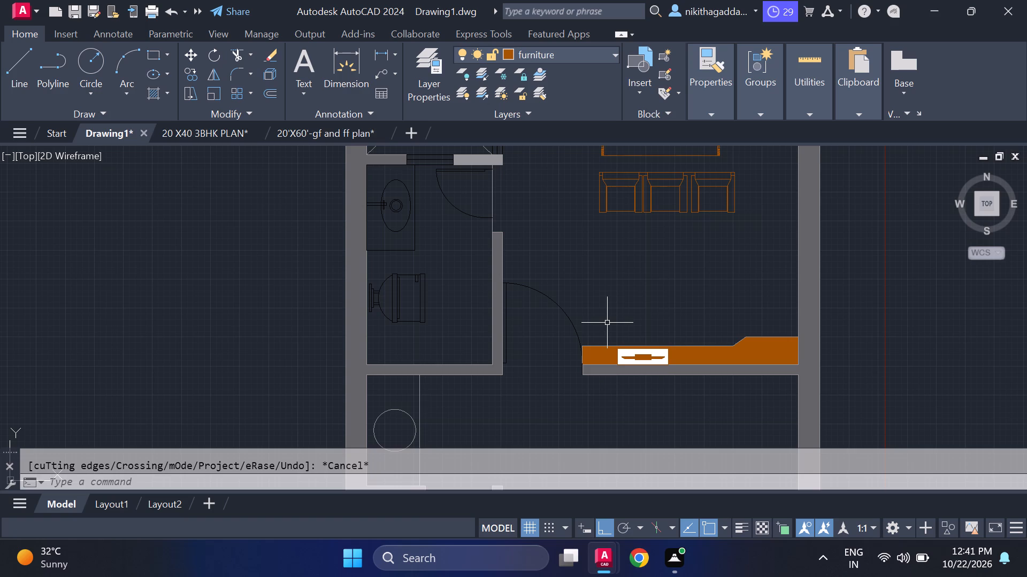
scroll(607, 322, down, 2)
middle_drag(608, 334, 582, 278)
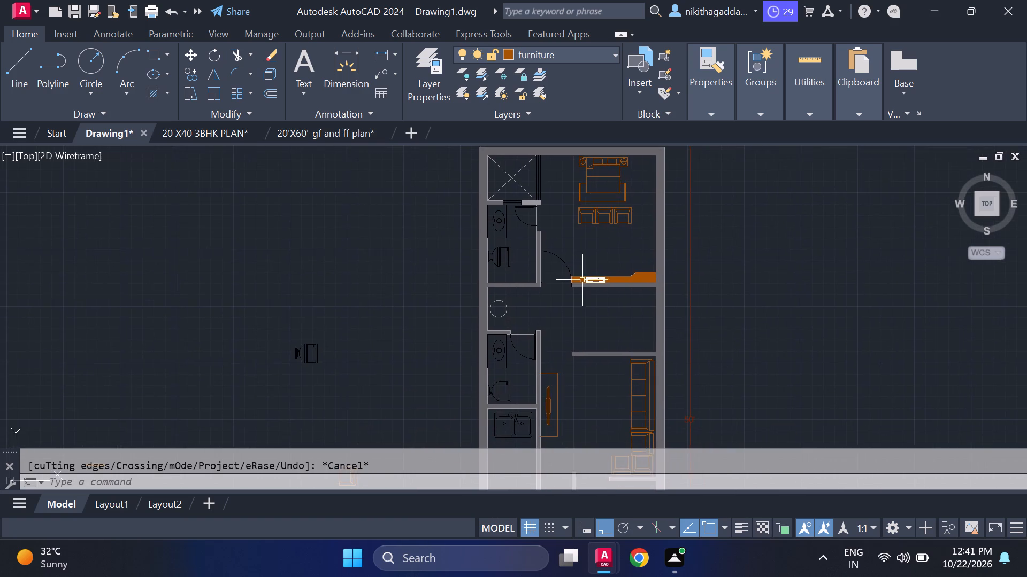
Examine the plan from the living room down to the kitchen and planters, and back to the sofas.
scroll(581, 285, down, 3)
scroll(576, 315, up, 3)
middle_drag(565, 330, 571, 287)
middle_drag(589, 335, 581, 303)
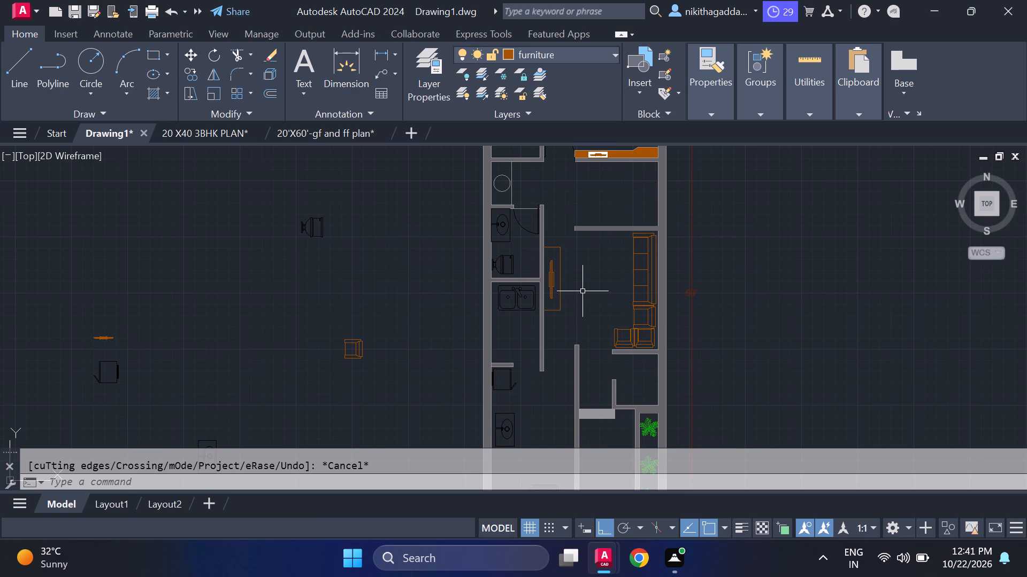
scroll(580, 288, down, 3)
scroll(560, 313, up, 3)
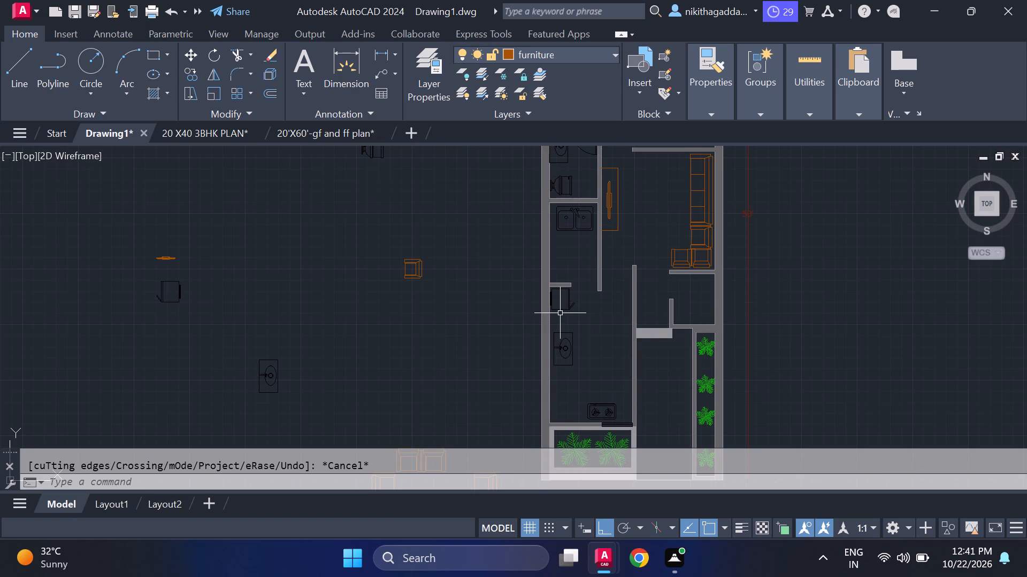
middle_drag(562, 313, 442, 302)
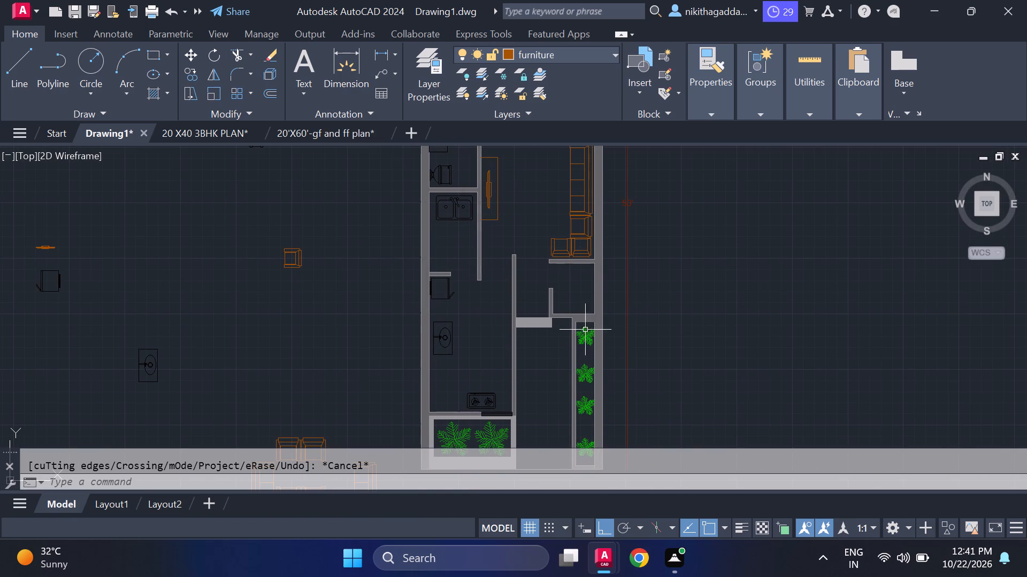
middle_drag(570, 330, 571, 348)
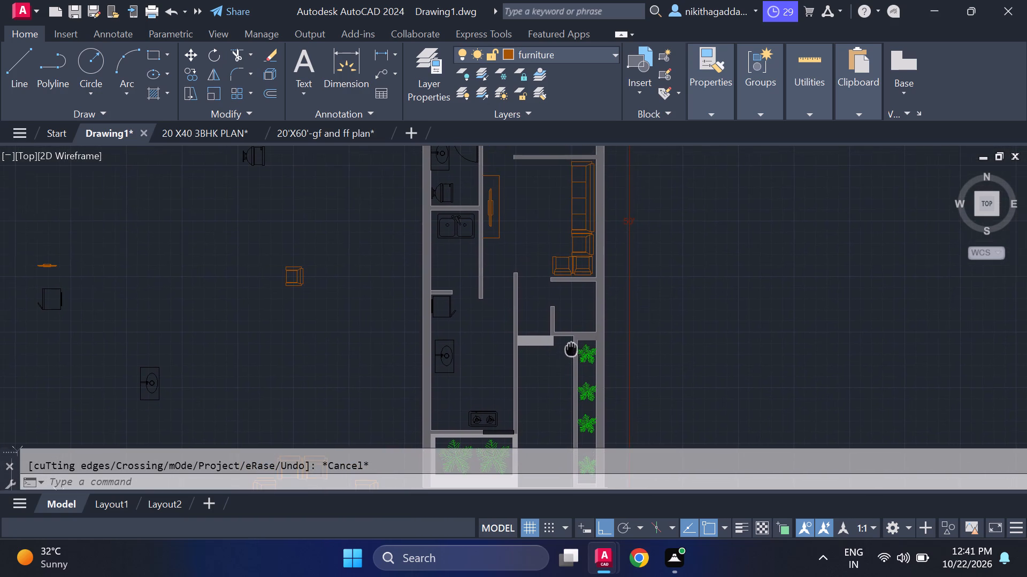
middle_drag(571, 348, 571, 346)
middle_drag(591, 297, 600, 234)
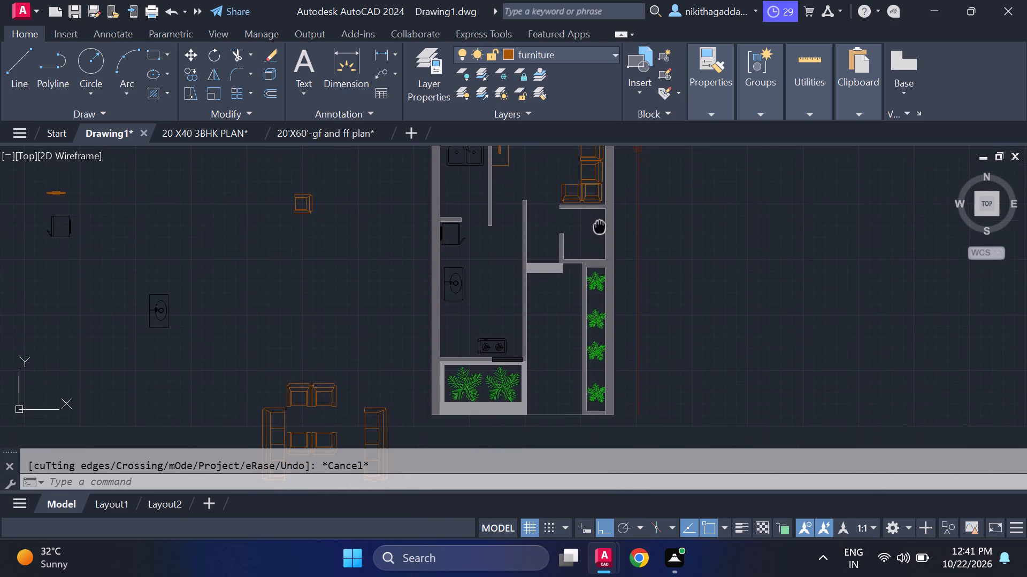
middle_drag(600, 234, 607, 360)
middle_drag(596, 277, 606, 340)
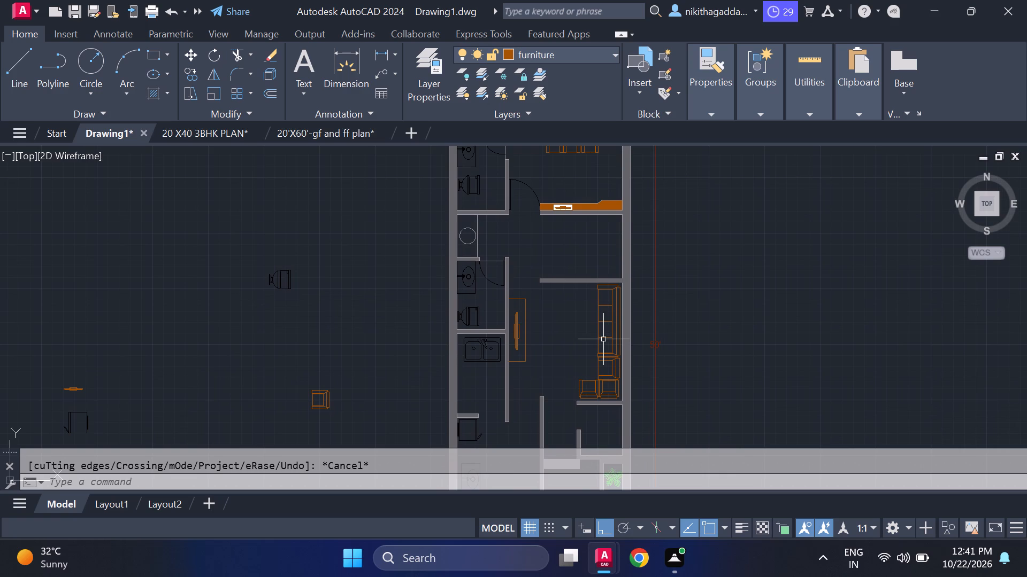
scroll(603, 341, down, 1)
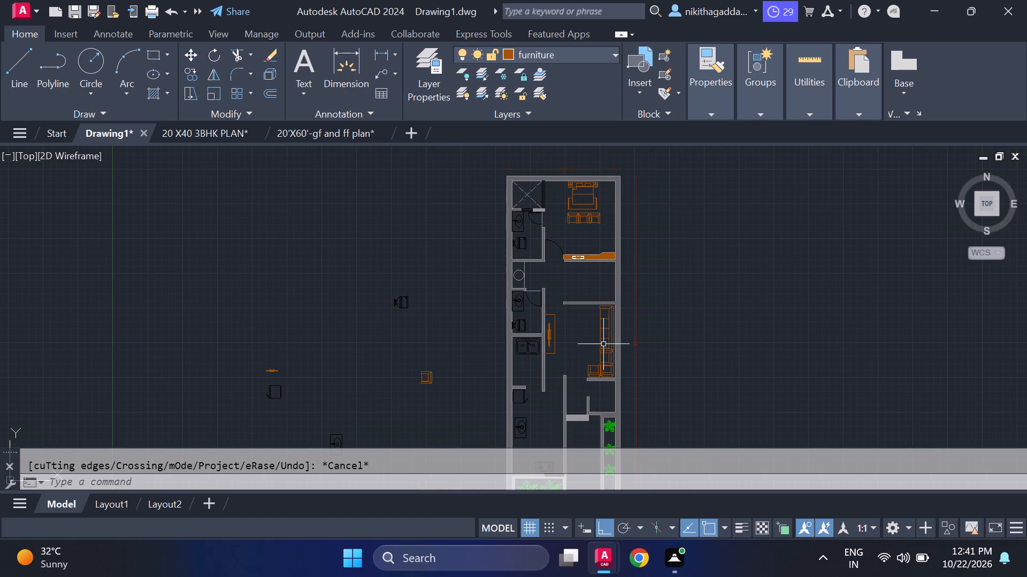
scroll(603, 344, up, 2)
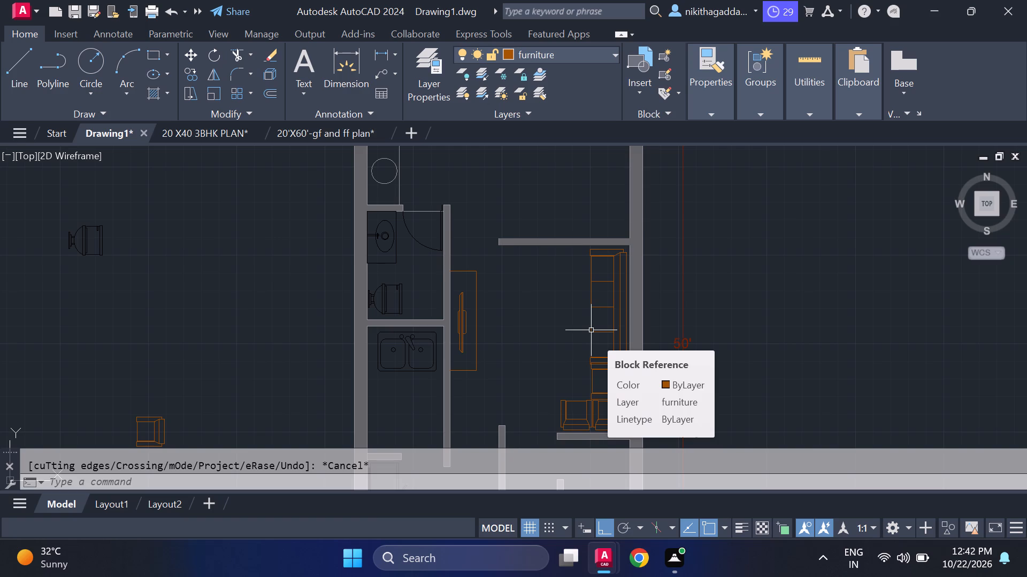
Examine the unfurnished space between the bedroom's TV cabinet wall and the living room.
scroll(583, 220, down, 3)
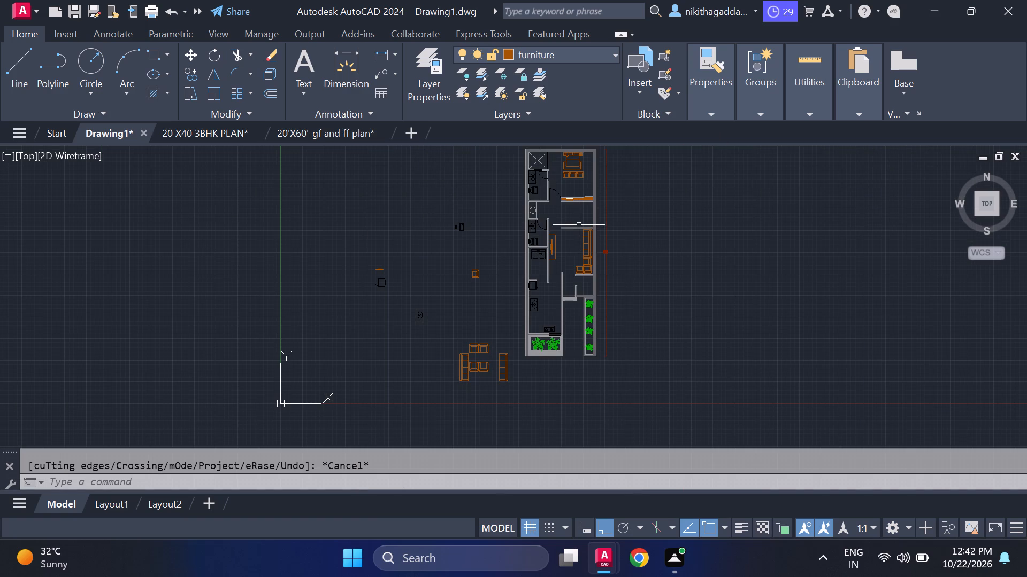
scroll(597, 216, down, 1)
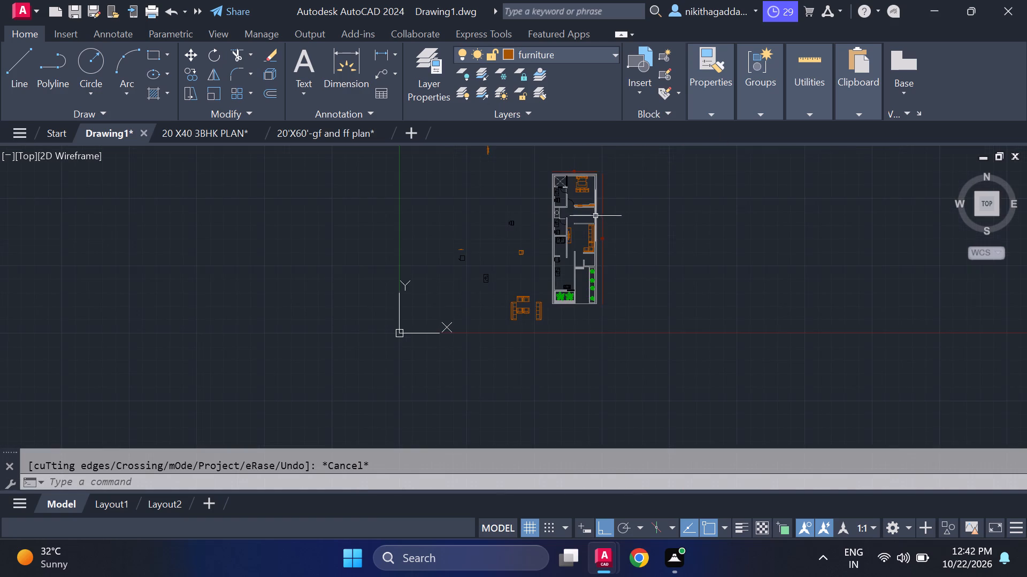
scroll(595, 214, up, 3)
middle_drag(589, 224, 589, 281)
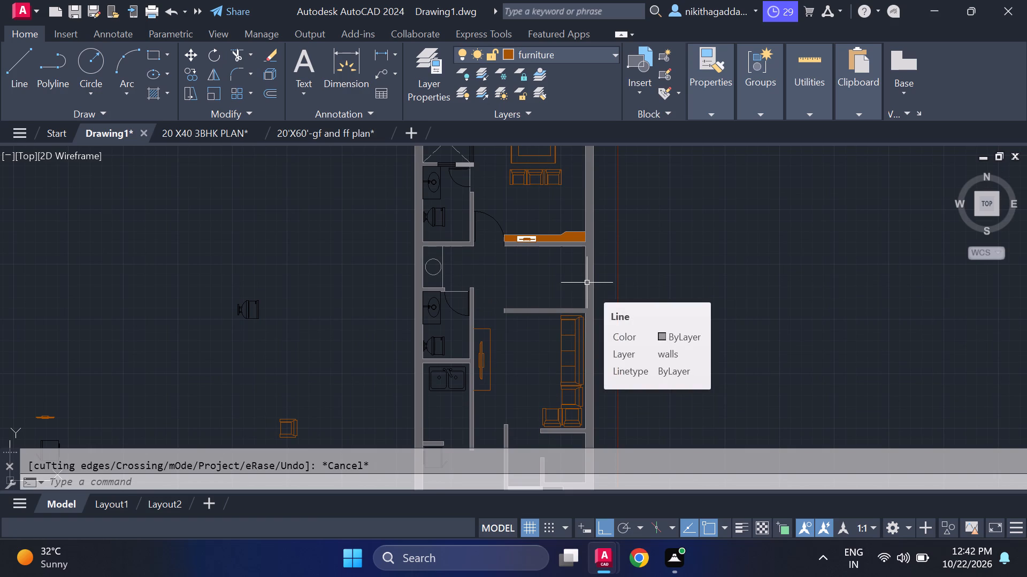
scroll(494, 274, up, 2)
middle_drag(495, 278, 520, 335)
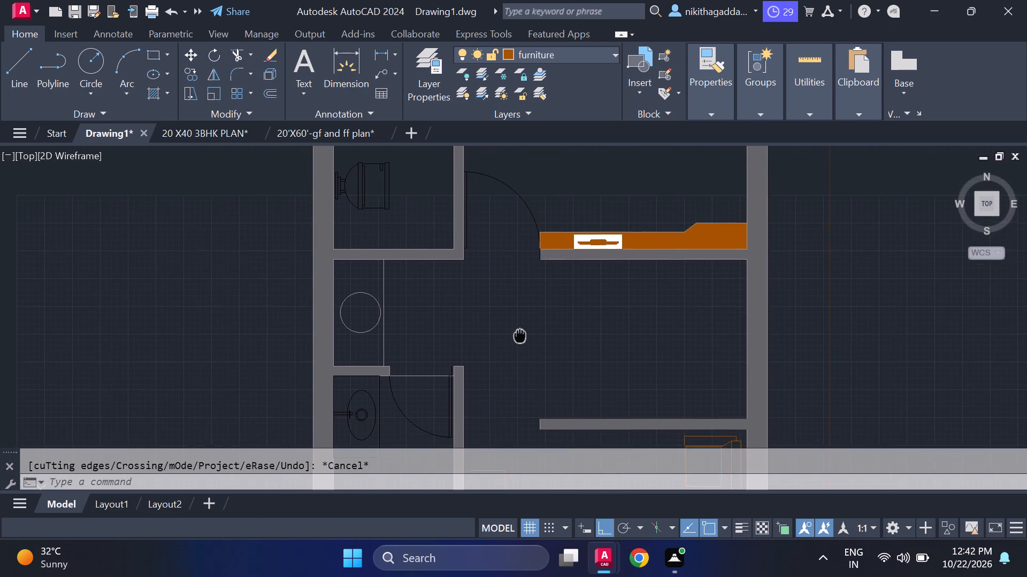
middle_drag(520, 335, 520, 336)
scroll(520, 336, down, 1)
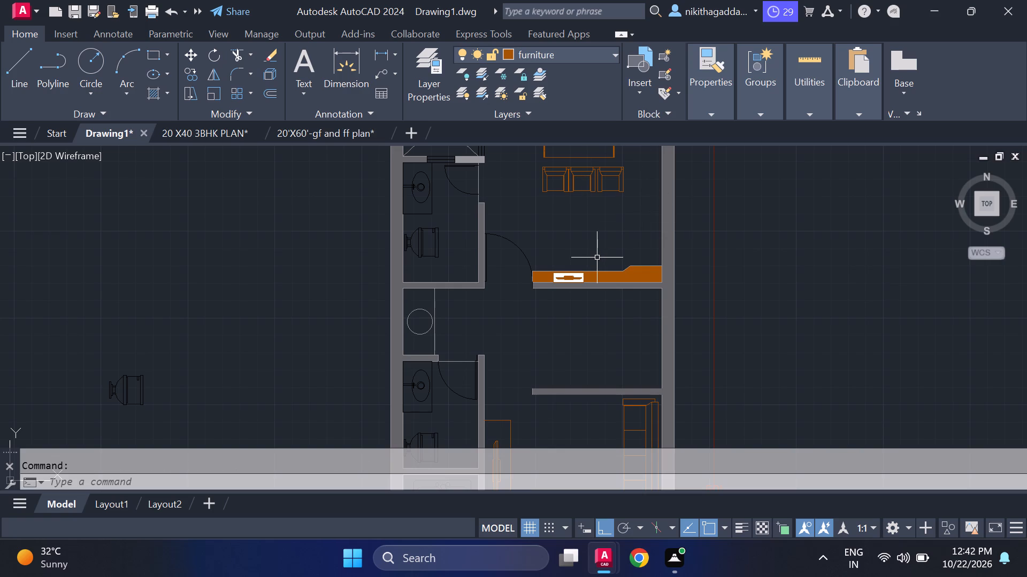
scroll(636, 322, down, 3)
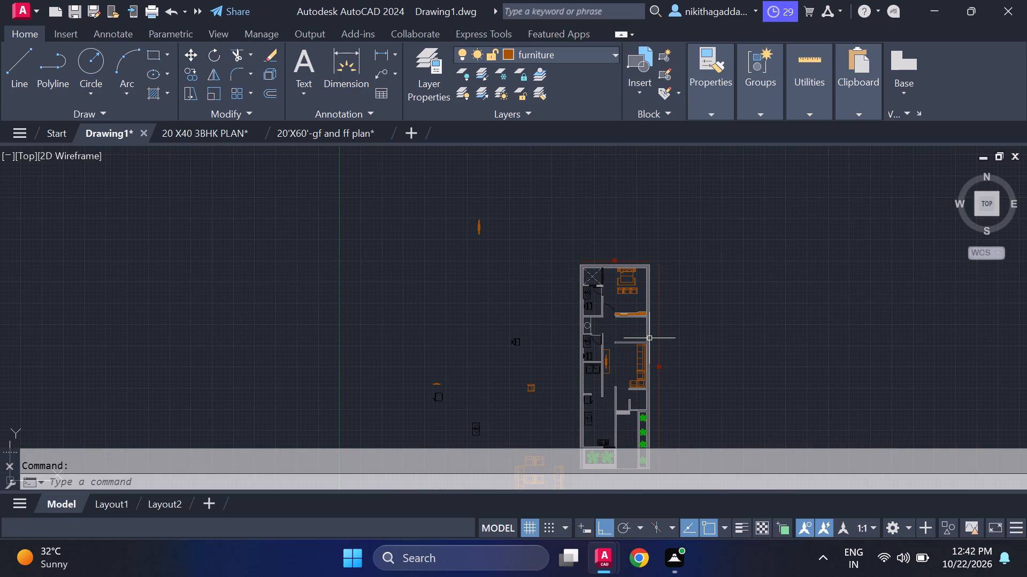
scroll(660, 319, up, 3)
middle_drag(609, 330, 768, 227)
middle_drag(733, 221, 712, 271)
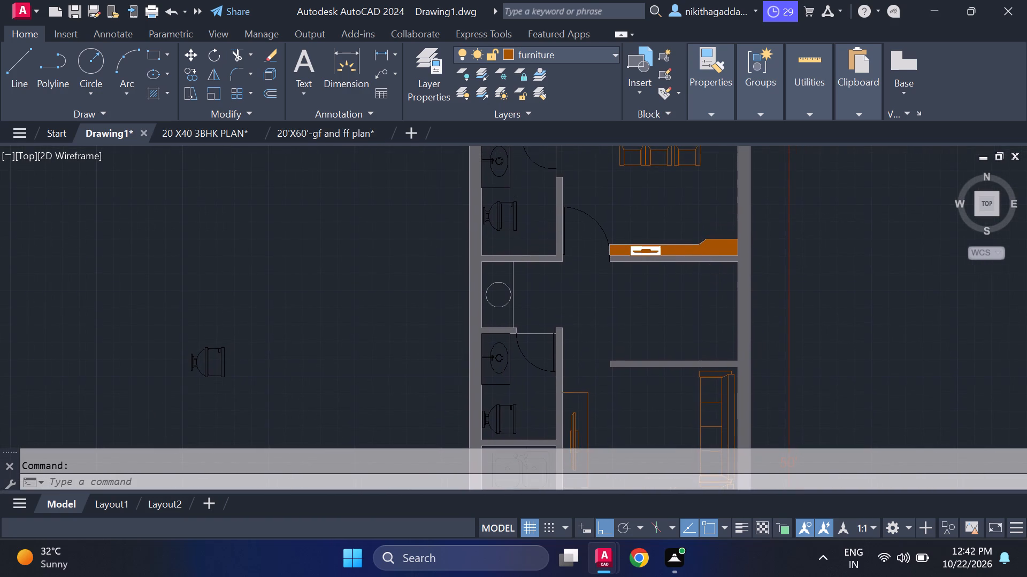
scroll(712, 269, down, 2)
scroll(668, 248, up, 3)
scroll(669, 249, down, 4)
scroll(676, 255, up, 4)
middle_drag(691, 293, 692, 293)
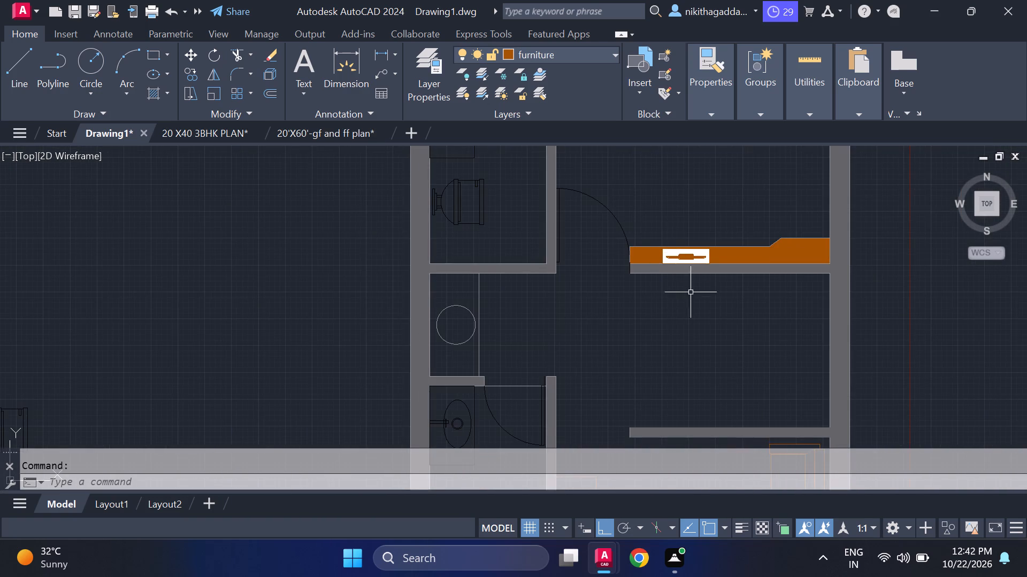
Examine the lower part of the plan from the living room through the kitchen to the entrance and planter trees.
middle_drag(692, 293, 642, 219)
scroll(645, 222, down, 4)
scroll(645, 270, up, 3)
middle_drag(645, 270, 596, 193)
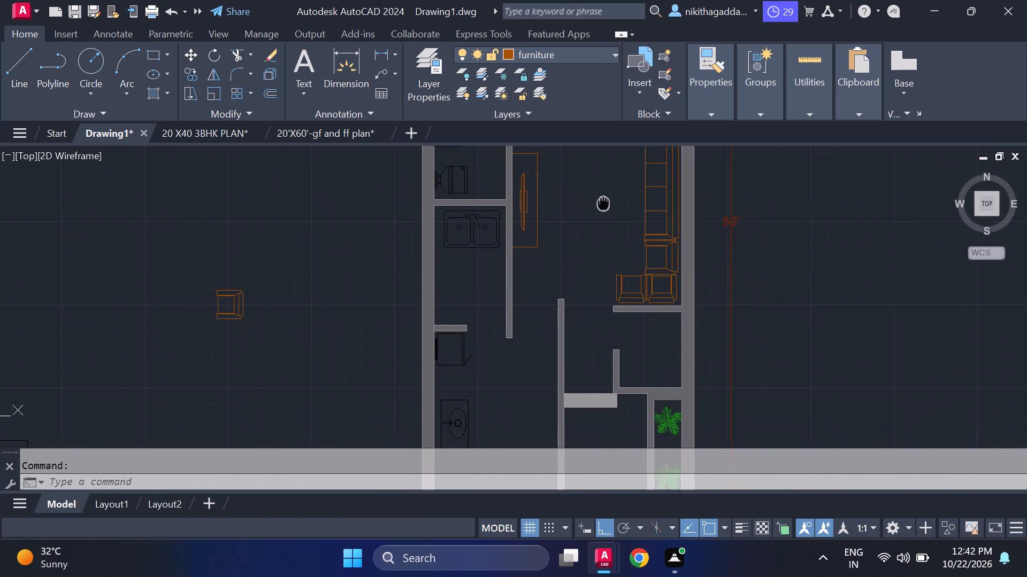
middle_drag(596, 193, 591, 178)
middle_drag(647, 268, 637, 203)
middle_drag(625, 238, 625, 239)
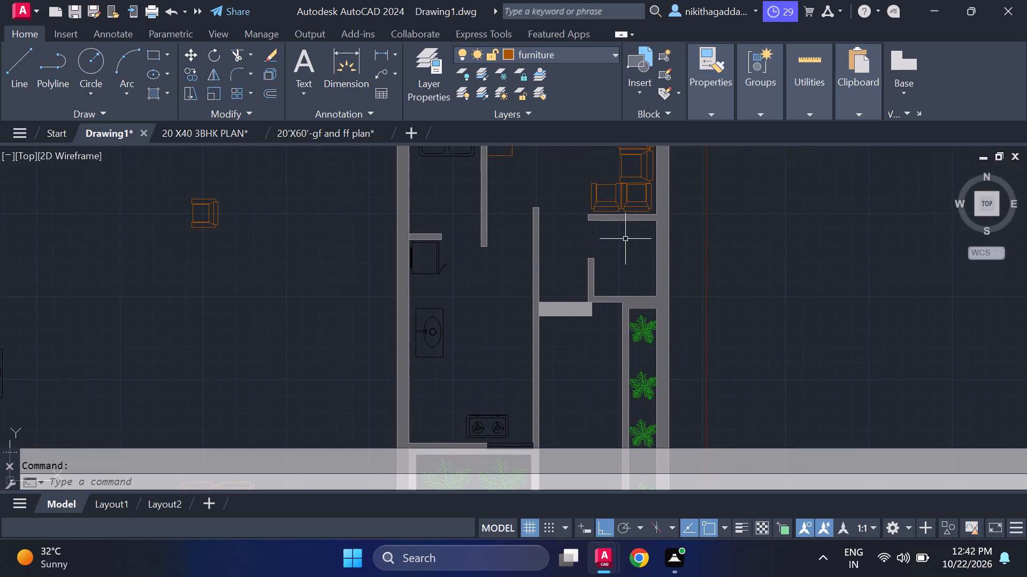
middle_drag(625, 239, 606, 176)
middle_drag(605, 234, 607, 194)
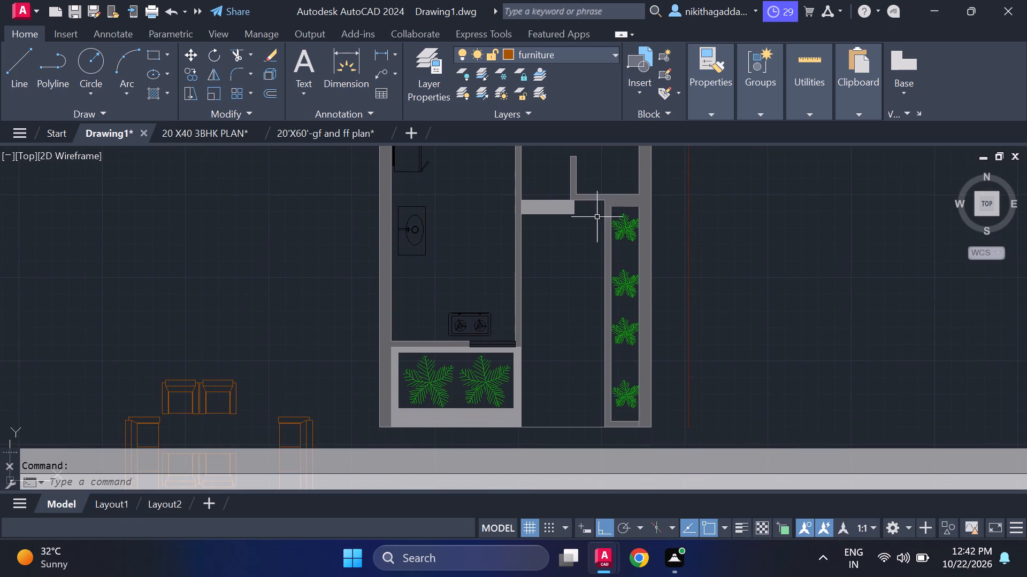
Start a hatch and set its colour to 147,149,152.
middle_drag(580, 252, 586, 209)
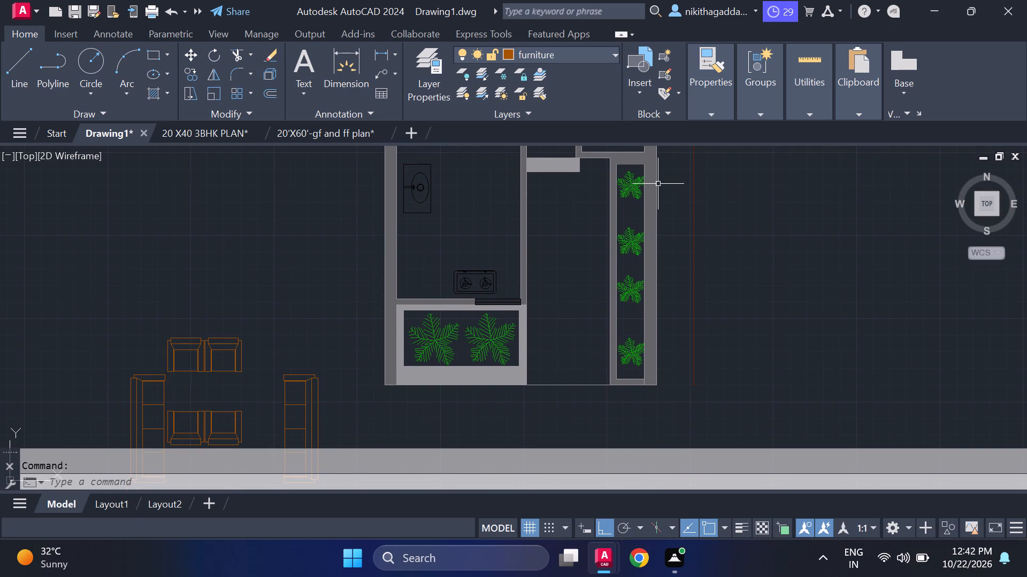
text(hatch)
key(Return)
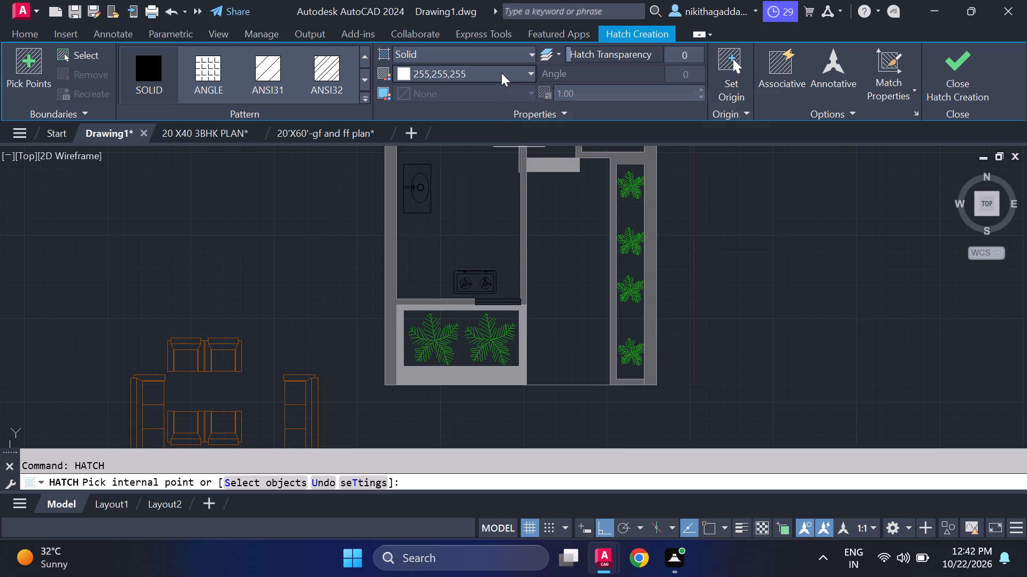
click(501, 73)
click(403, 171)
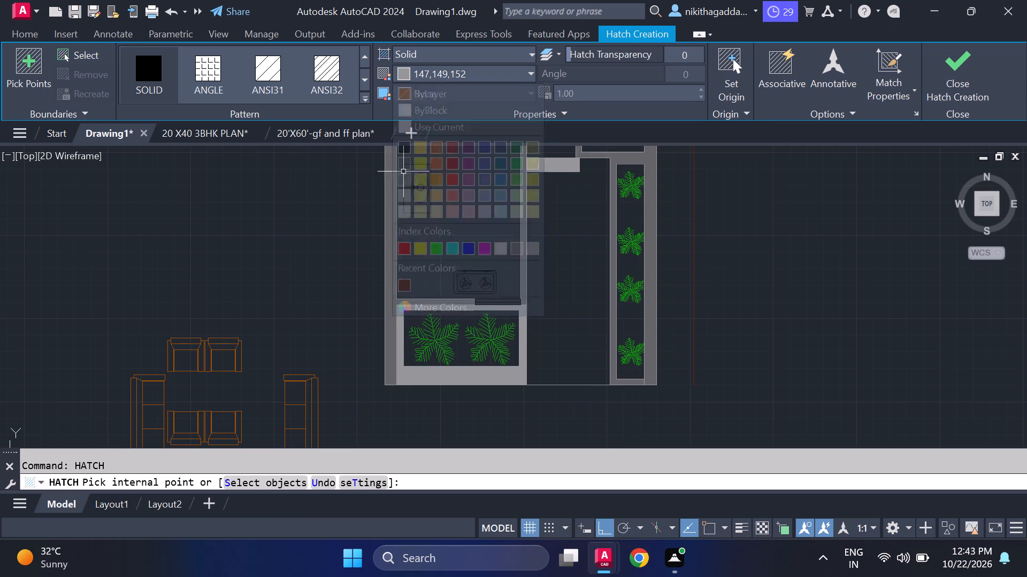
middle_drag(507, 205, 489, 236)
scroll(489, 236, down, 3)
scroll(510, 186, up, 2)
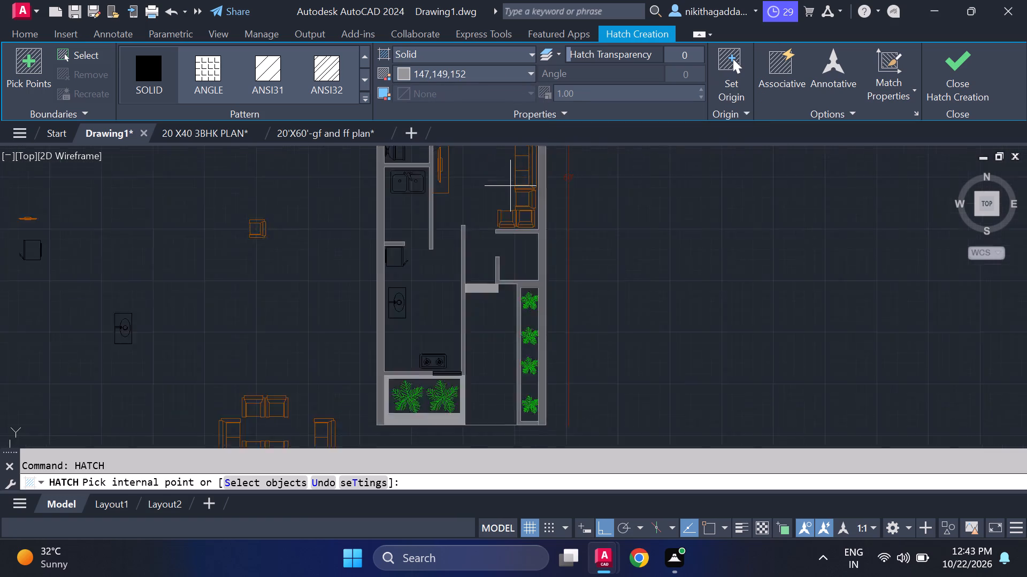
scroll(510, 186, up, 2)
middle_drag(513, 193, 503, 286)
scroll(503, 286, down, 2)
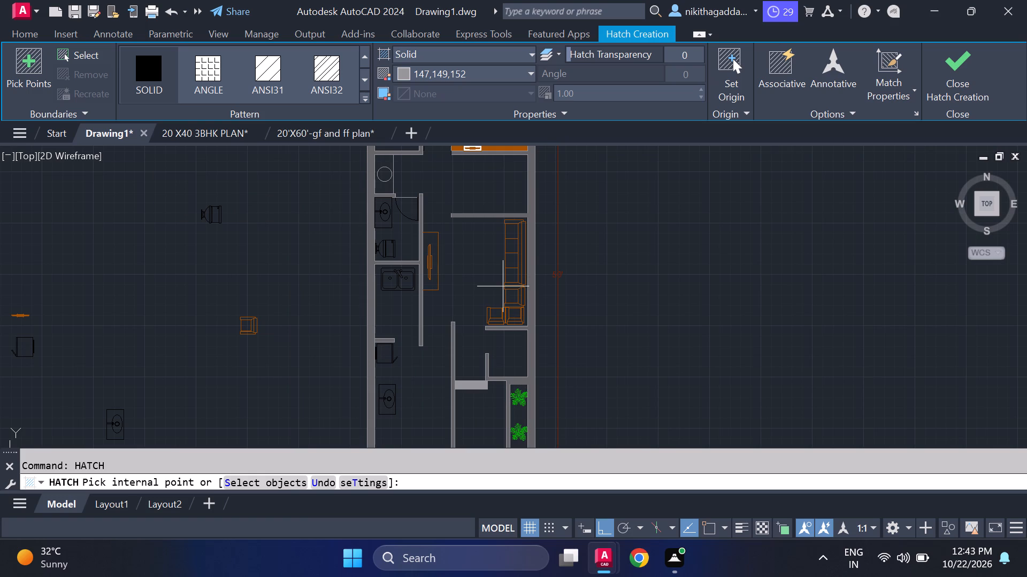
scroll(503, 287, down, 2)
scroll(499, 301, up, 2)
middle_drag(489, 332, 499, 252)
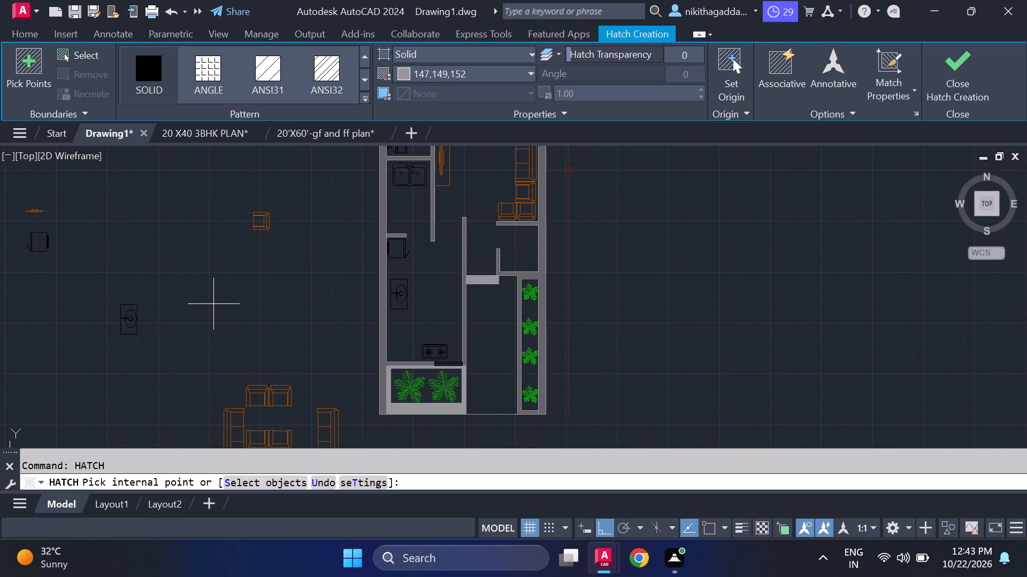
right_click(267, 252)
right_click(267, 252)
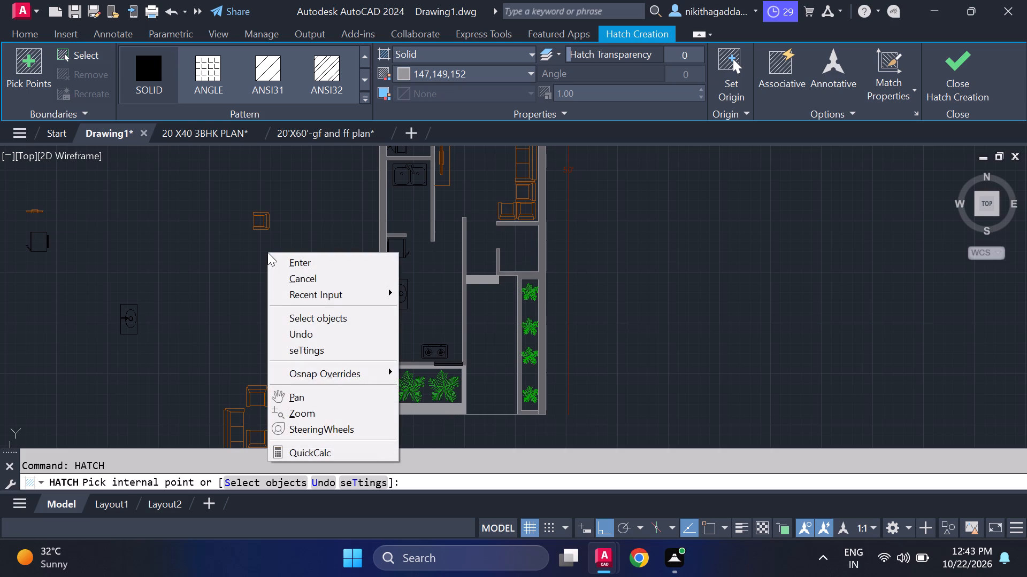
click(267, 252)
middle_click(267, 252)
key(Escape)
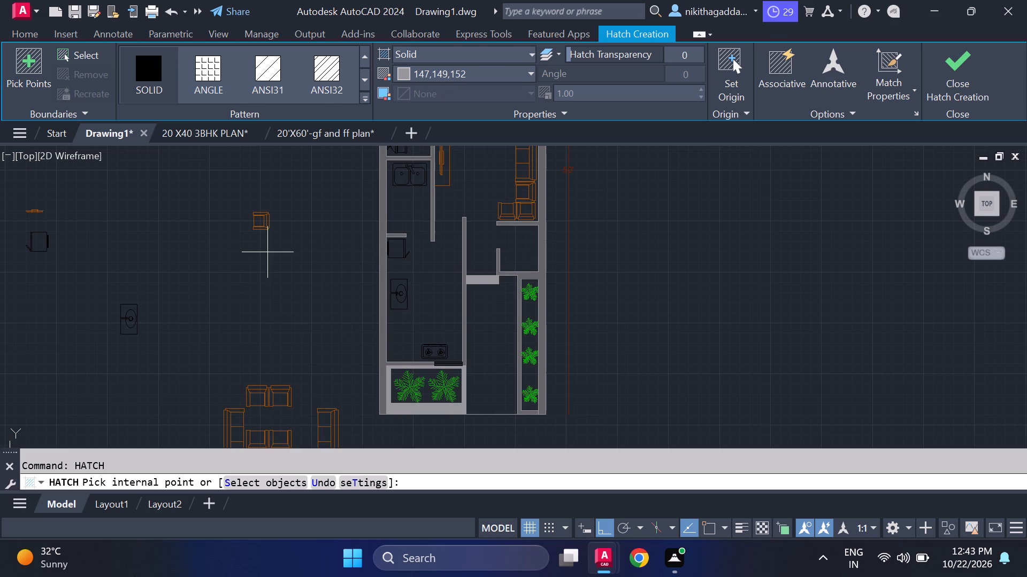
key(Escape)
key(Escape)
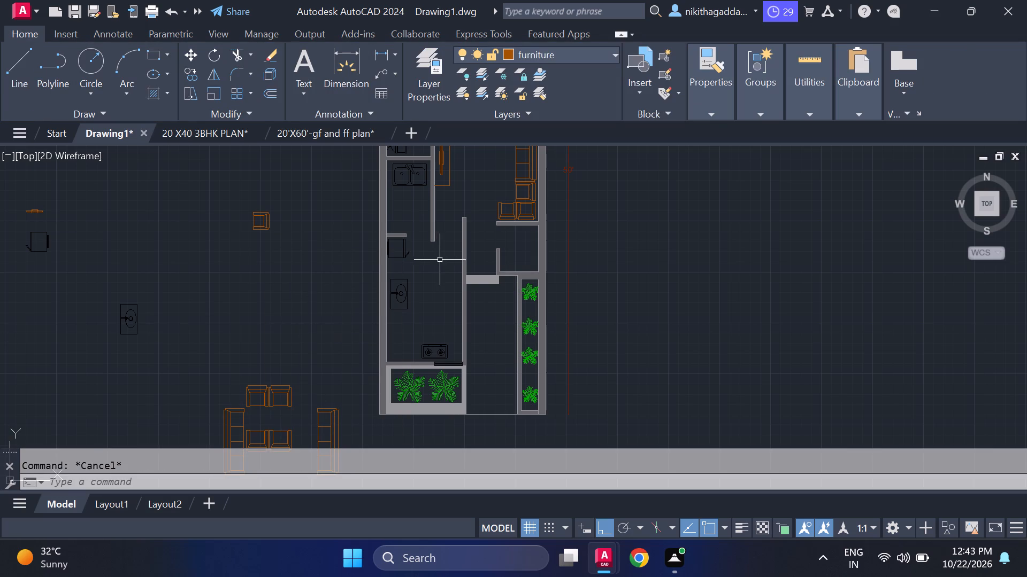
Hatch the open entrance passage between the kitchen wall and the planter strip with the ANSI38 pattern.
text(hach)
key(Return)
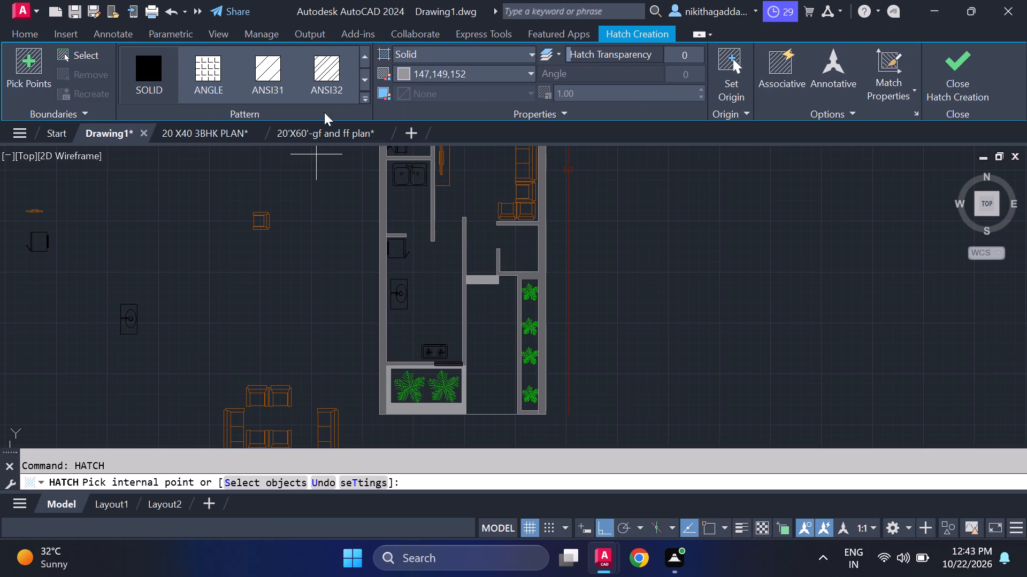
click(365, 78)
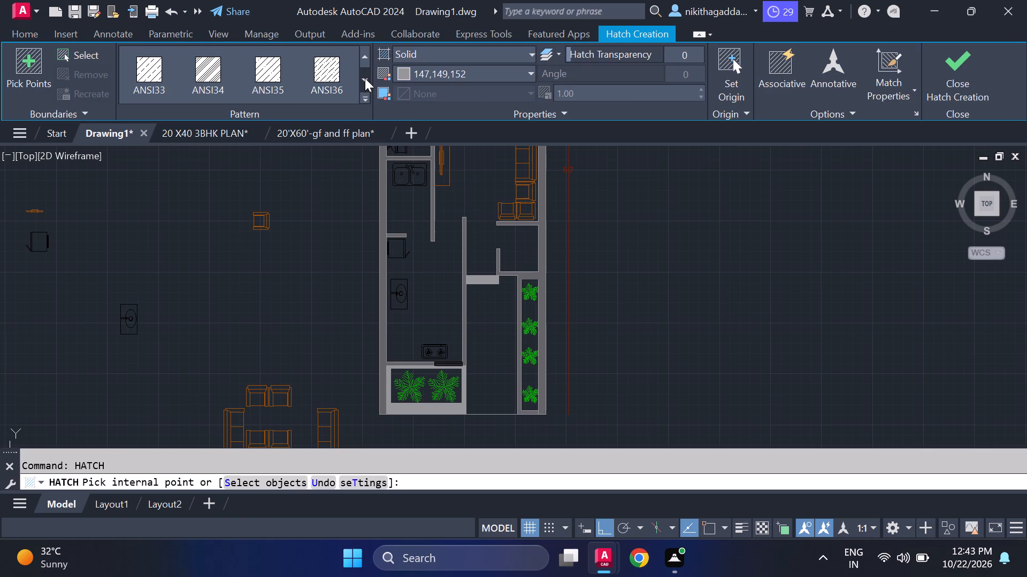
click(365, 78)
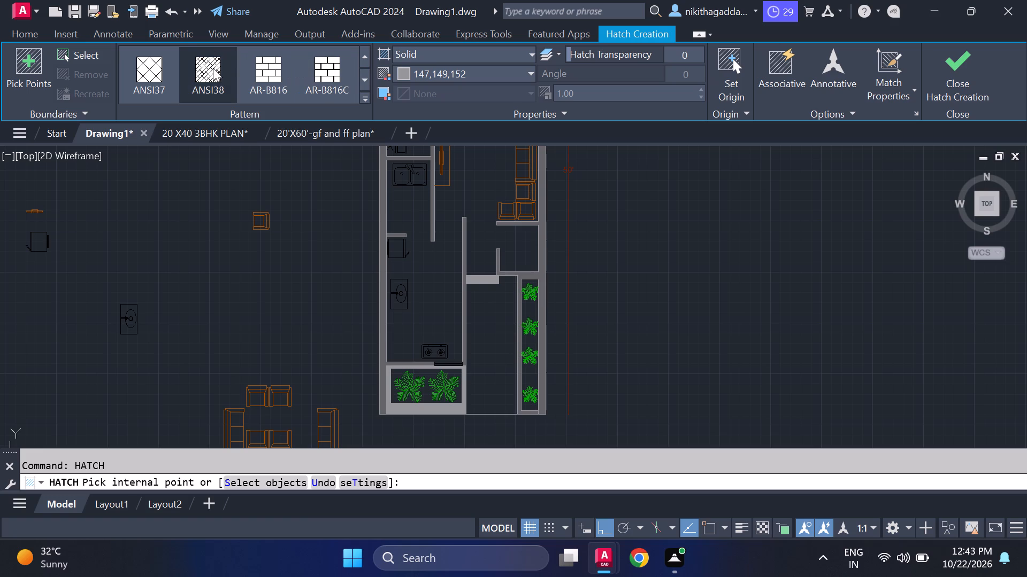
click(213, 68)
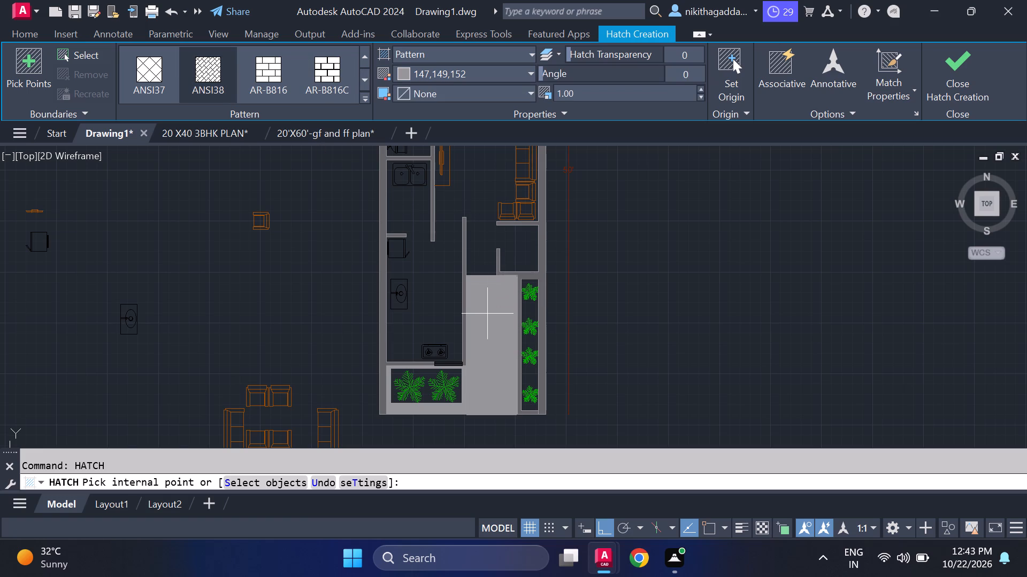
click(487, 314)
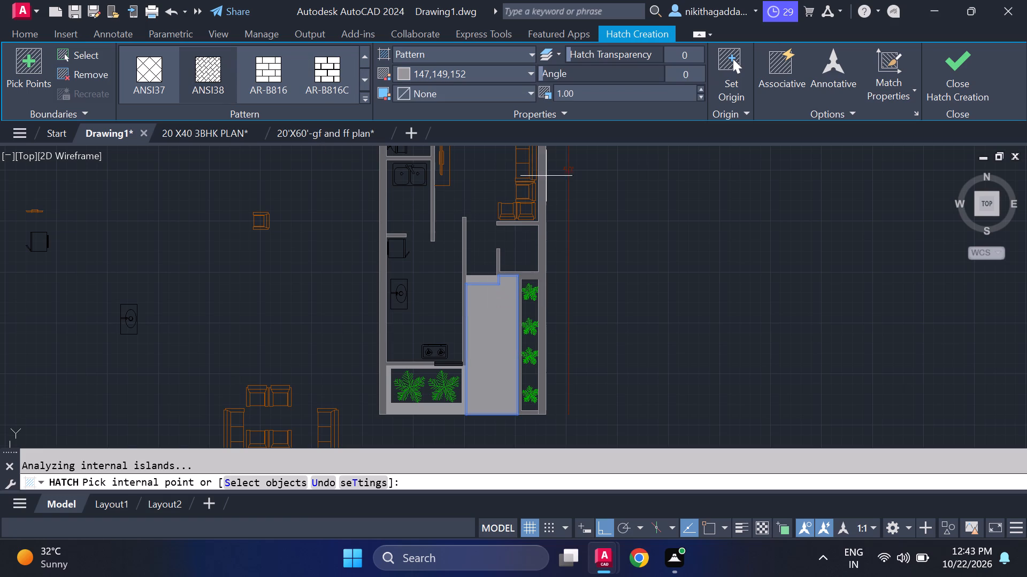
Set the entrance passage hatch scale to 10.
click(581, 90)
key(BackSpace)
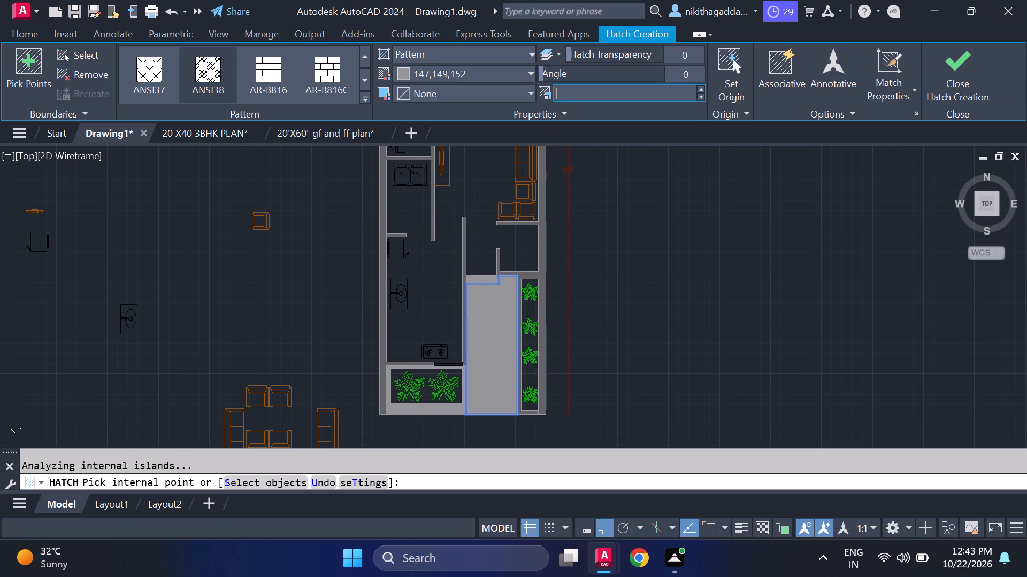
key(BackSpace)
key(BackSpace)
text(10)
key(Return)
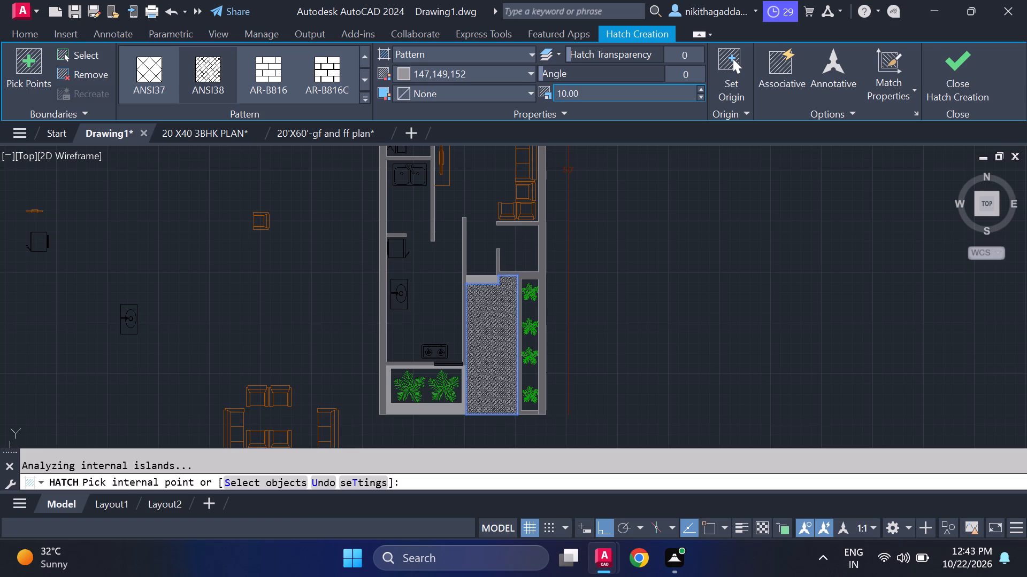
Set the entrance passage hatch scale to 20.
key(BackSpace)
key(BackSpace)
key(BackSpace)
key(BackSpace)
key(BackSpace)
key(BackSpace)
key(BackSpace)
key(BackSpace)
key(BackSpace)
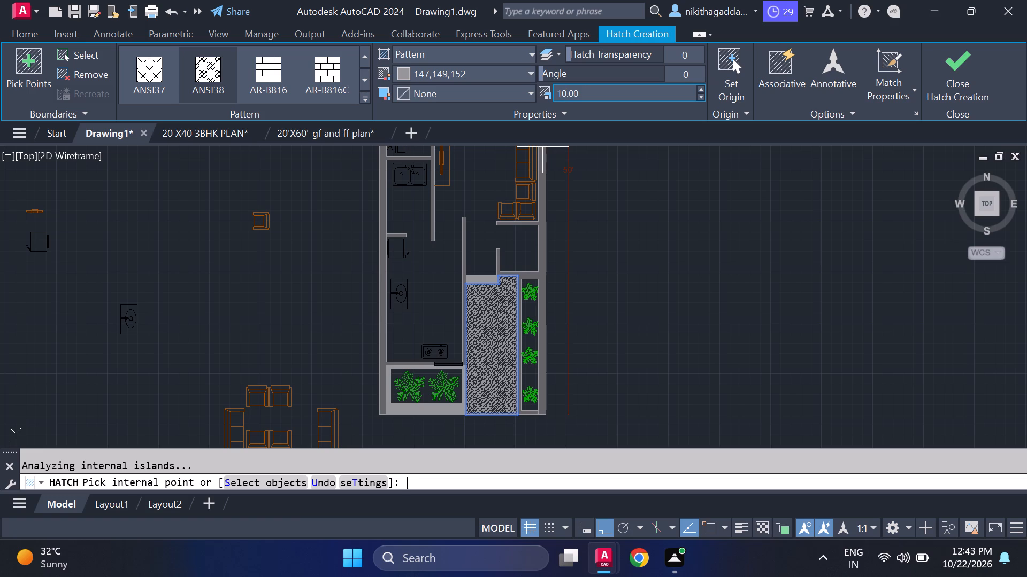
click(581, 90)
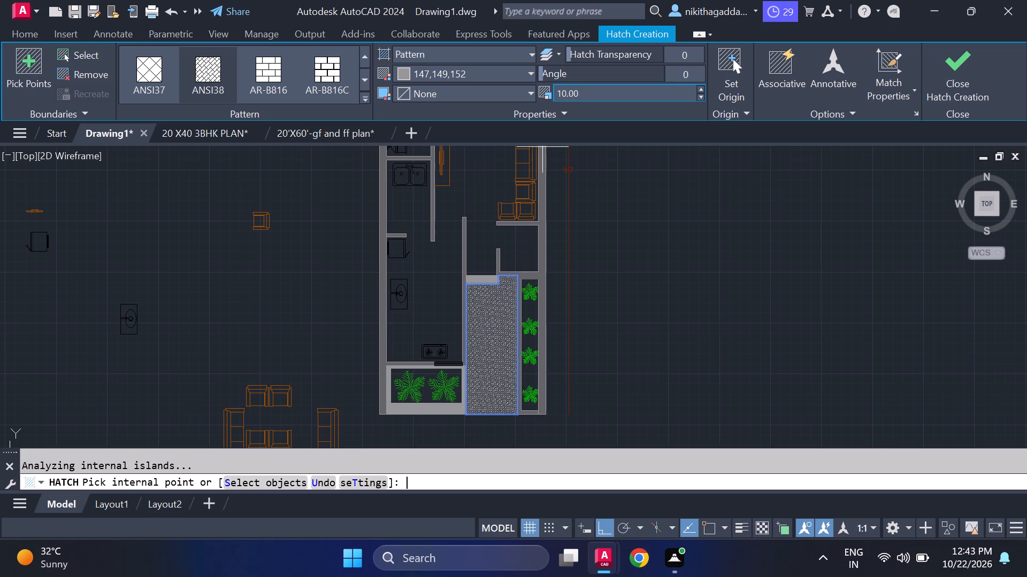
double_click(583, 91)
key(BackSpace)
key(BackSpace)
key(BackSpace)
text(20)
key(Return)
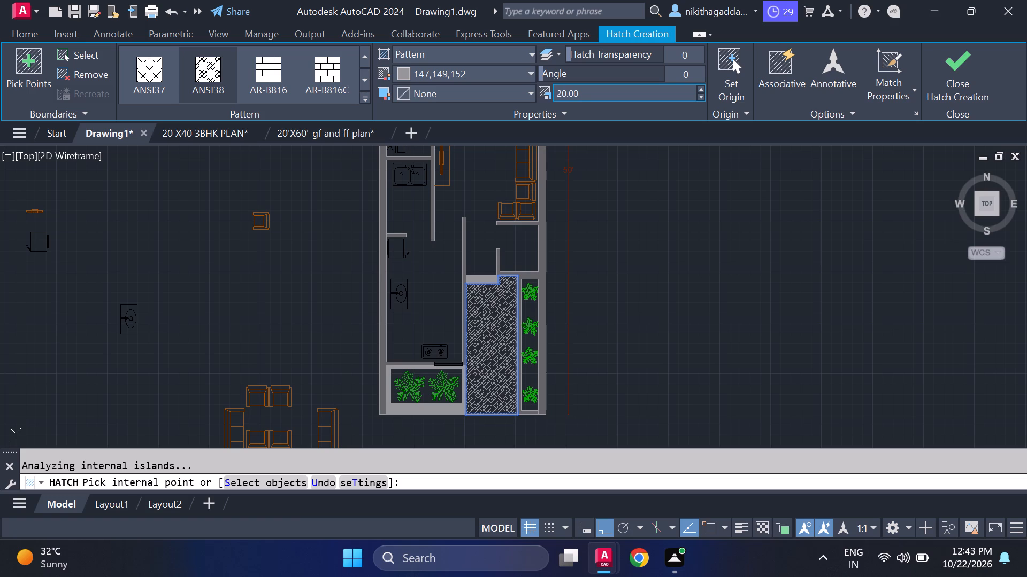
Set the entrance passage hatch scale to 30 and finish the hatch.
click(583, 91)
key(BackSpace)
key(BackSpace)
text(30)
key(Return)
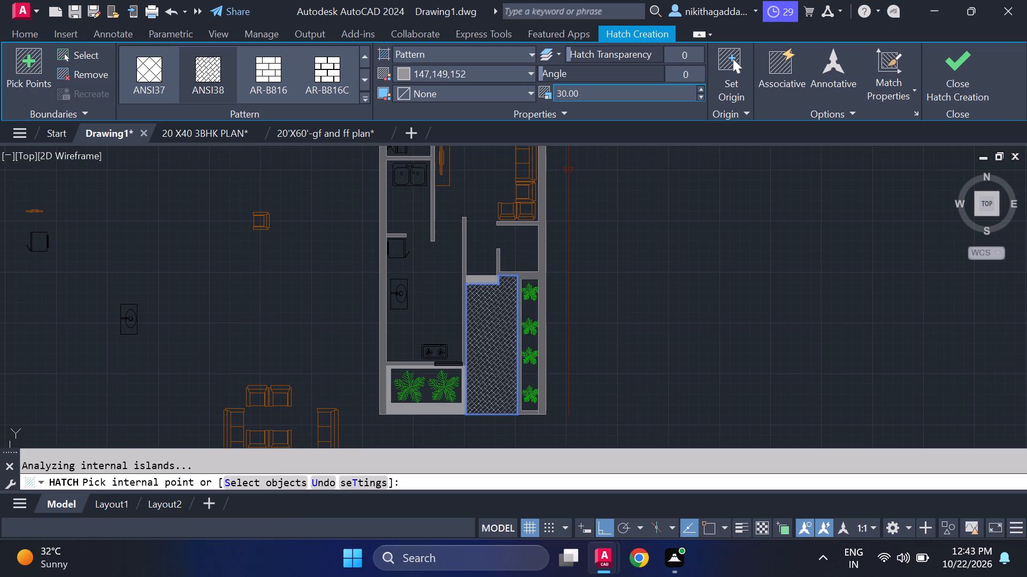
click(944, 67)
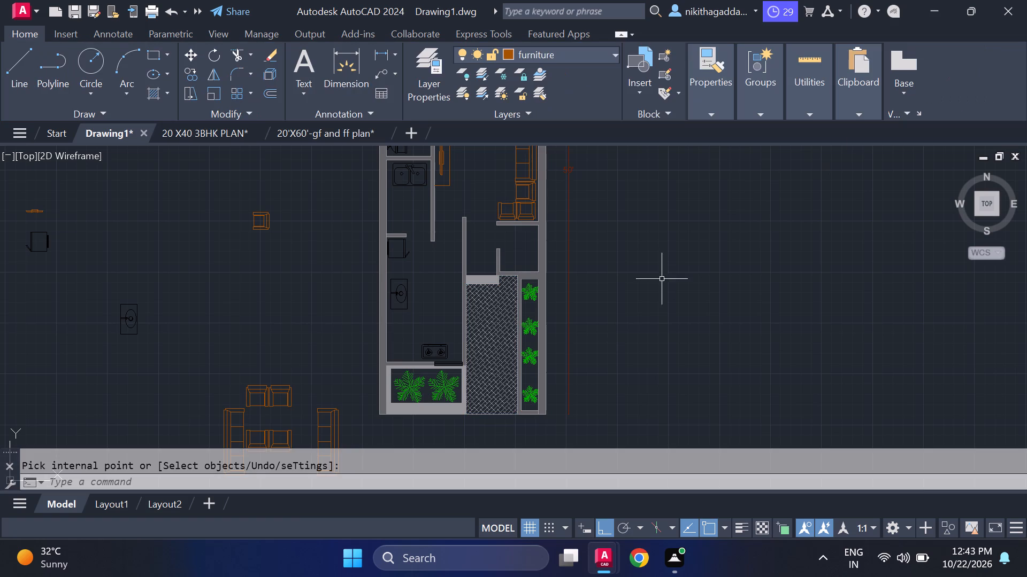
Change the entrance passage hatch to the AR-HBONE herringbone pattern.
ctrl+scroll(543, 371, up, 4)
ctrl+scroll(543, 371, down, 3)
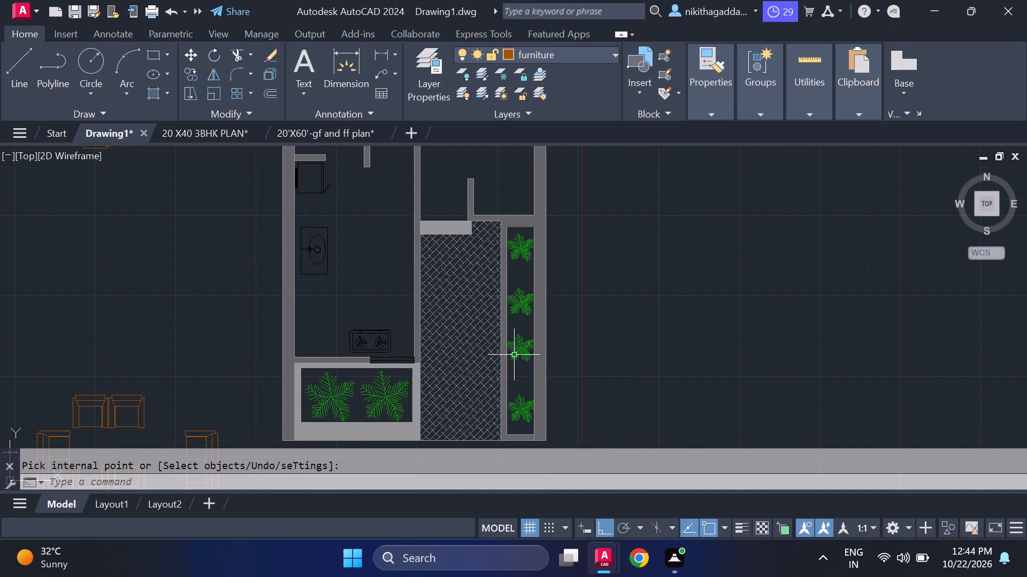
click(470, 274)
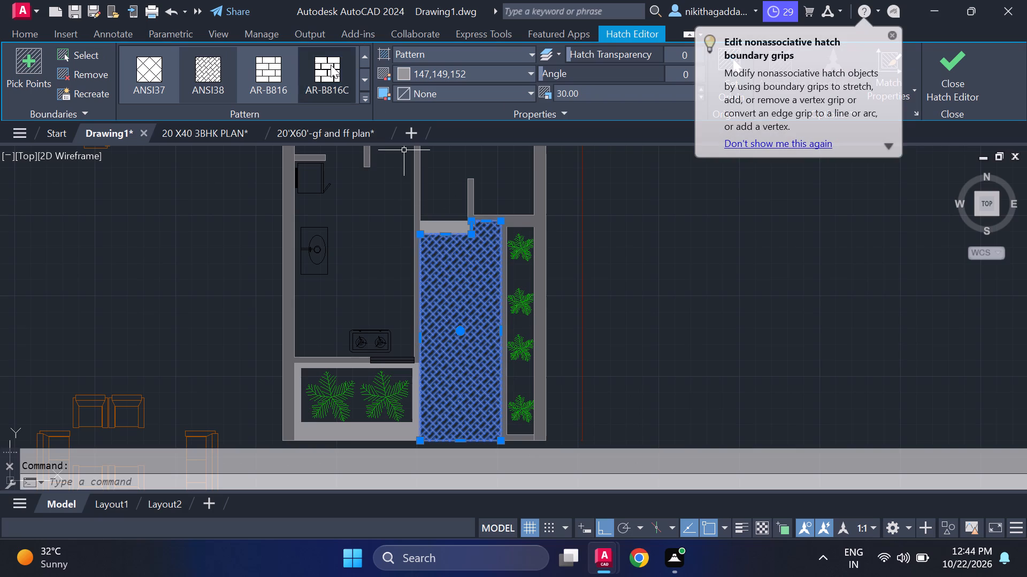
click(363, 81)
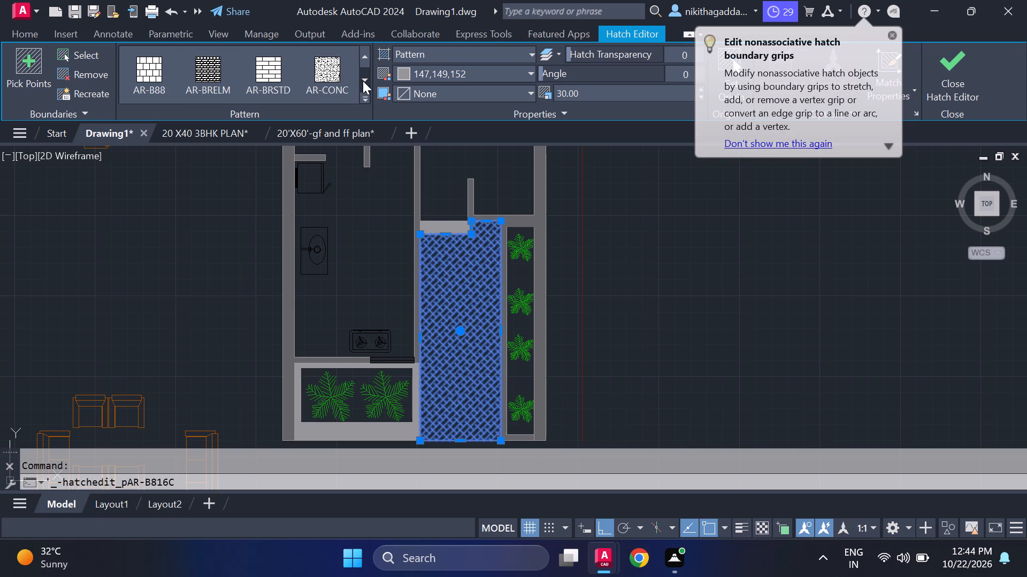
click(363, 81)
click(363, 81)
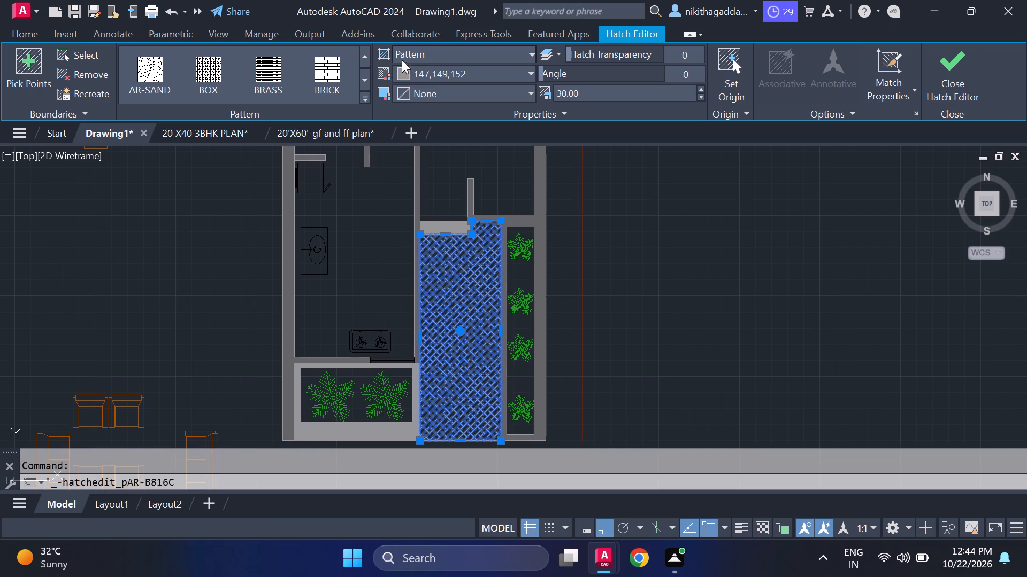
click(362, 77)
click(362, 77)
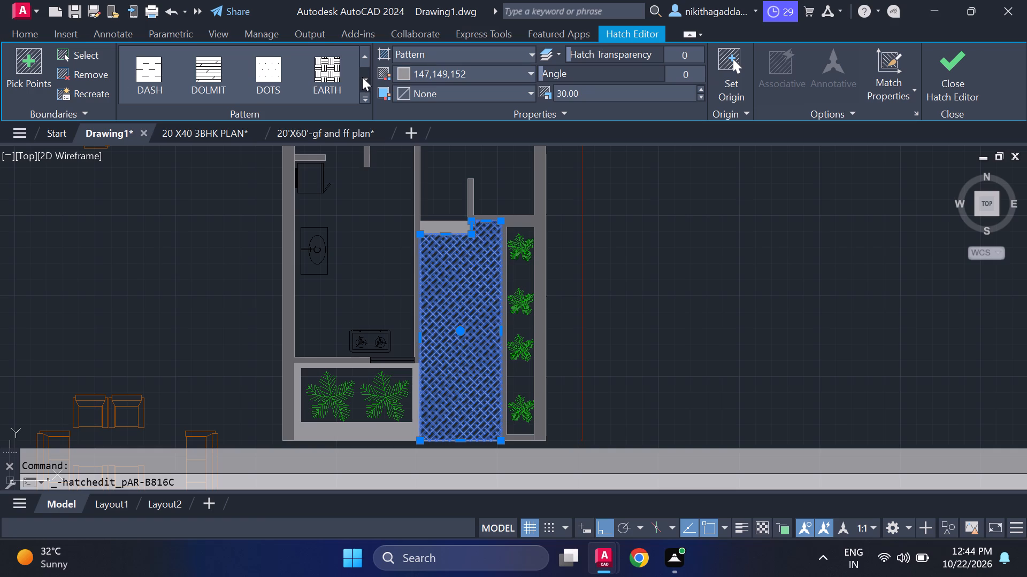
click(362, 77)
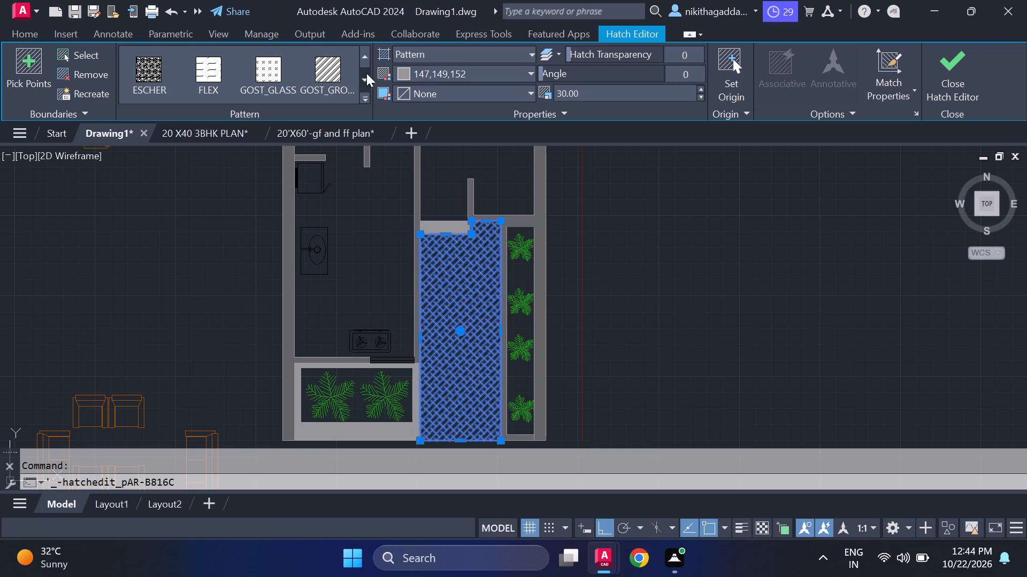
click(366, 73)
click(366, 73)
click(366, 73)
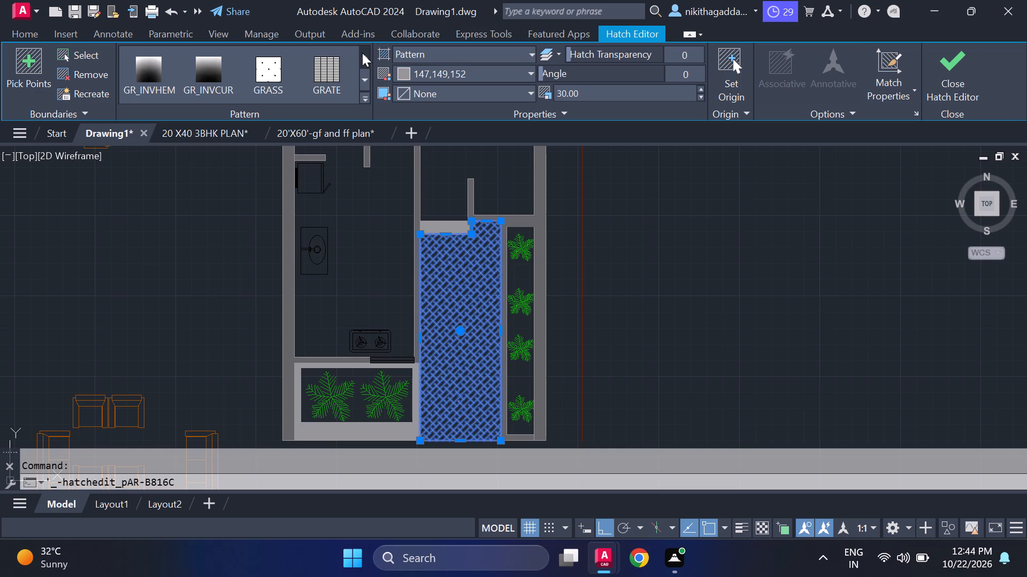
triple_click(362, 53)
click(362, 53)
click(362, 53)
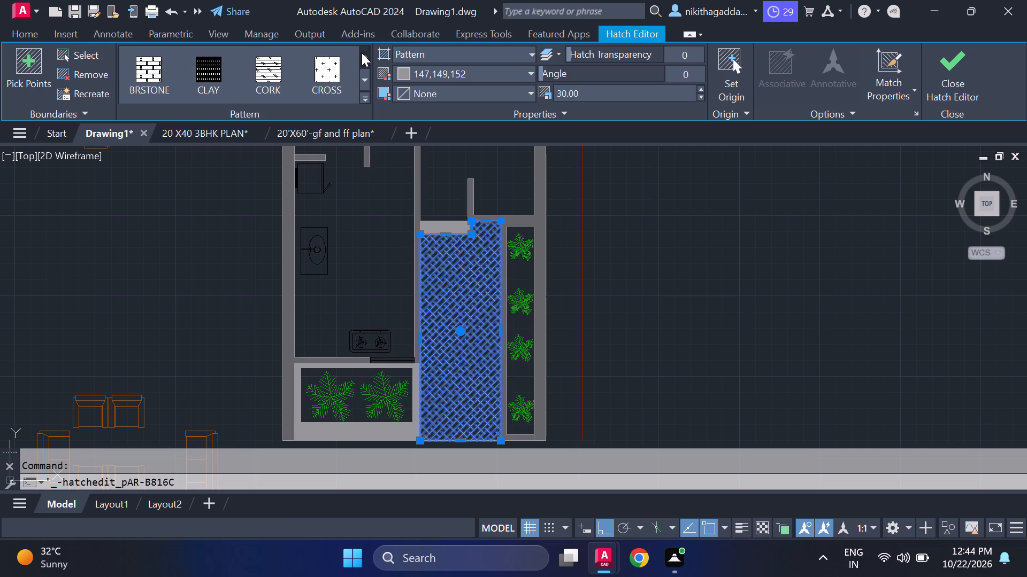
click(362, 53)
click(362, 53)
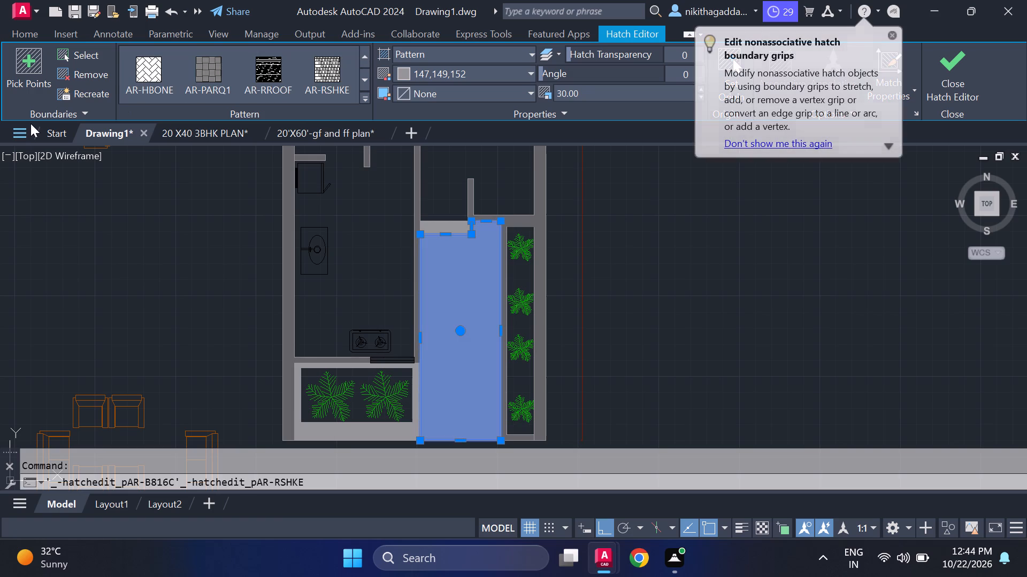
click(138, 87)
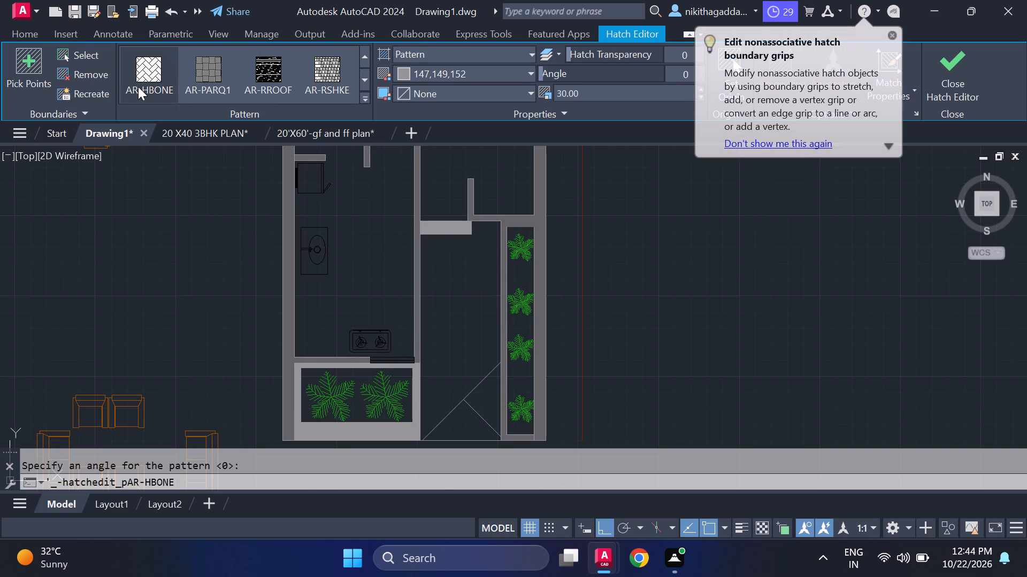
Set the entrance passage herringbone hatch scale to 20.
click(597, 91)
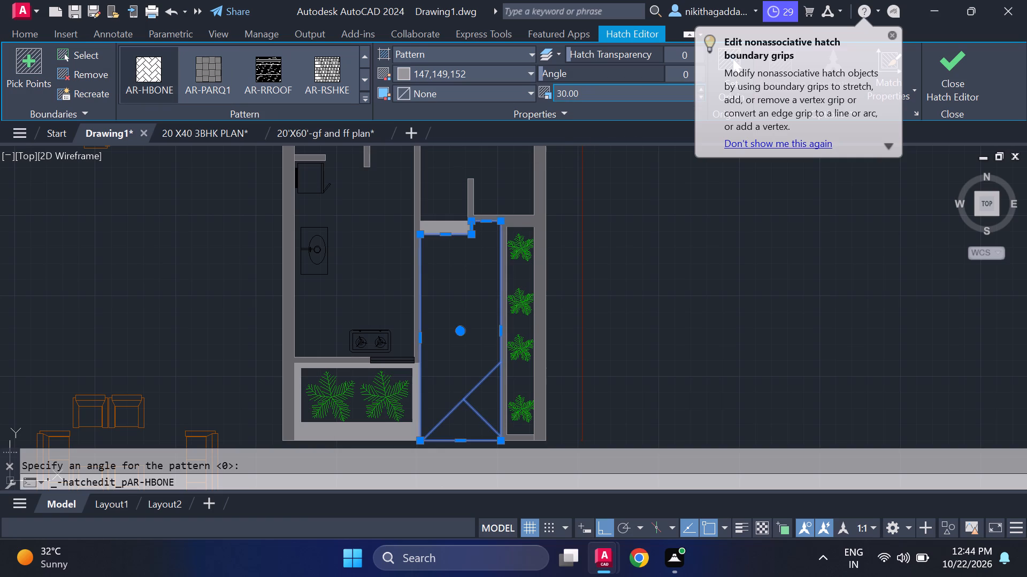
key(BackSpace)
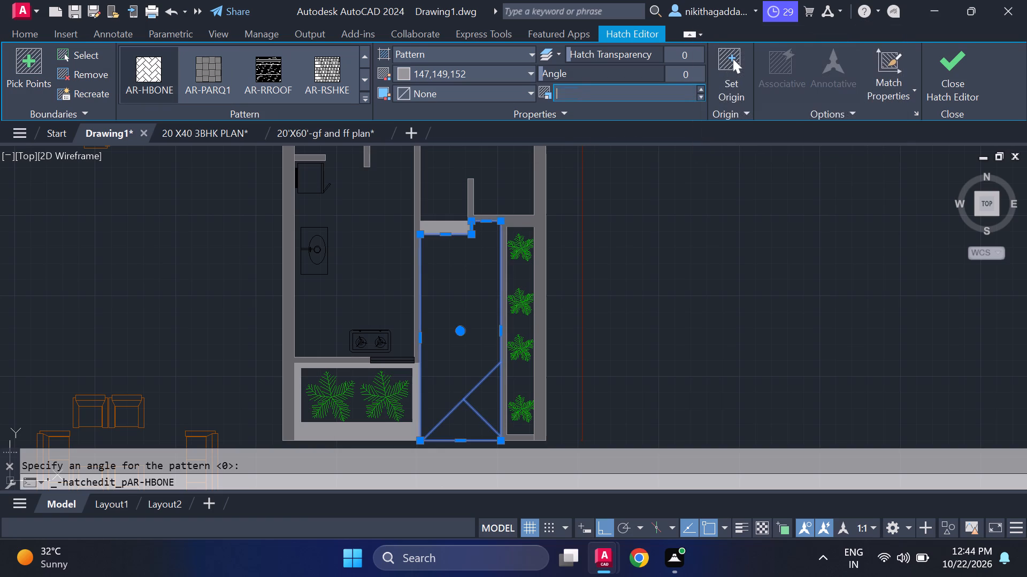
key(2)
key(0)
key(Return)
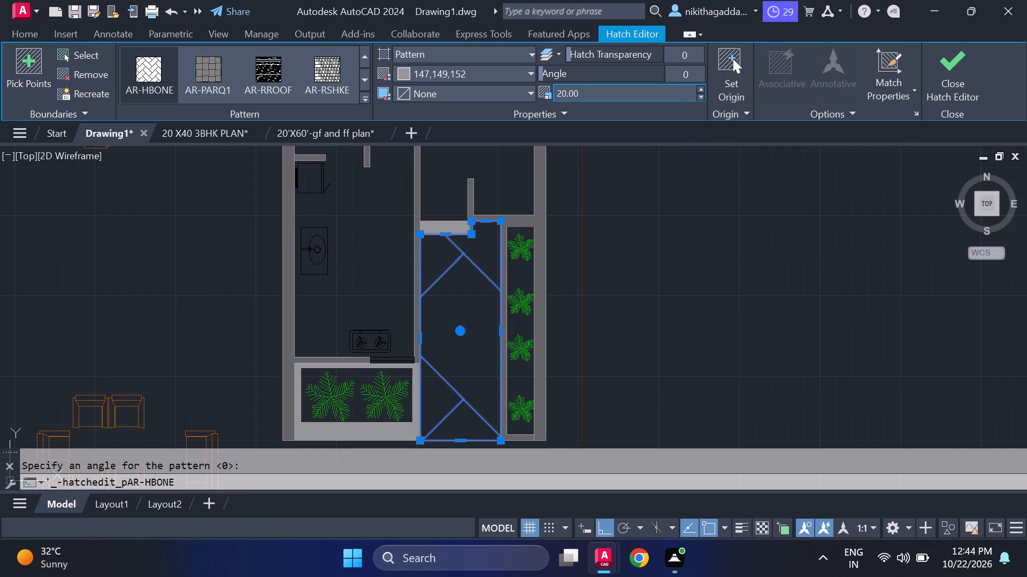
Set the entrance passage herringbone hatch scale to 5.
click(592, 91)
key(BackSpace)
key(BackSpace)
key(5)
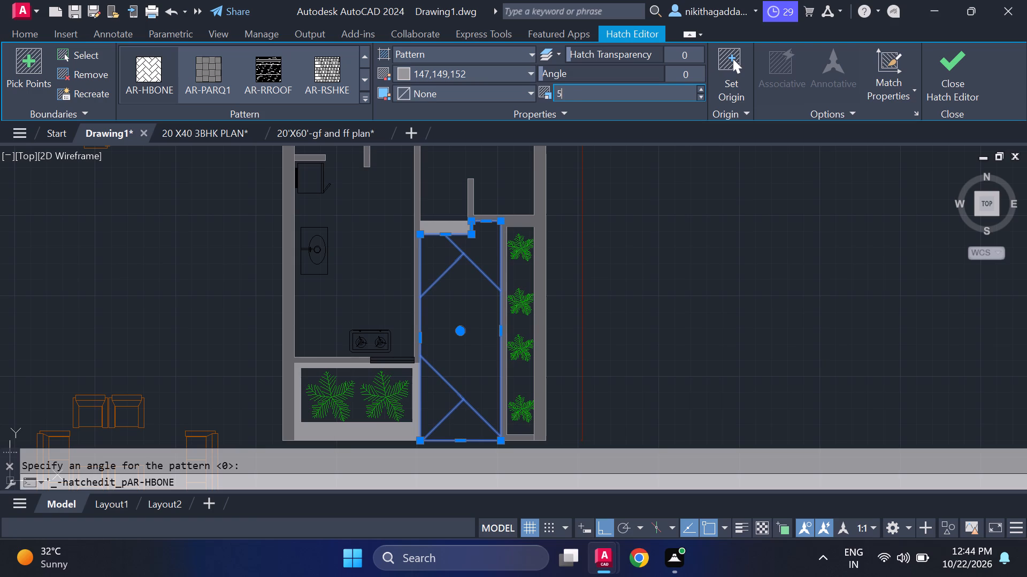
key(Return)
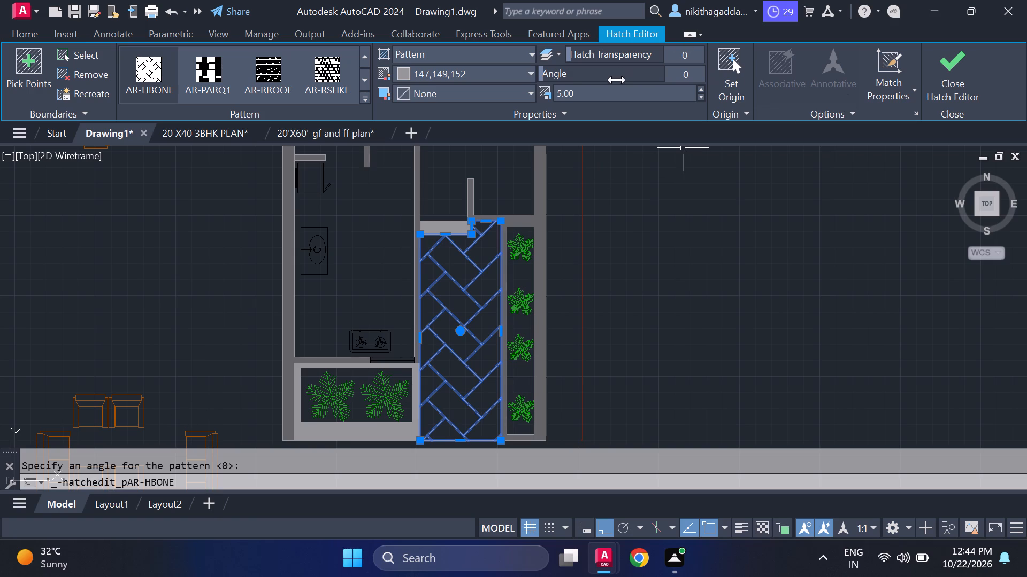
Set the entrance passage herringbone hatch scale to 2 and finish editing the hatch.
click(603, 85)
click(580, 91)
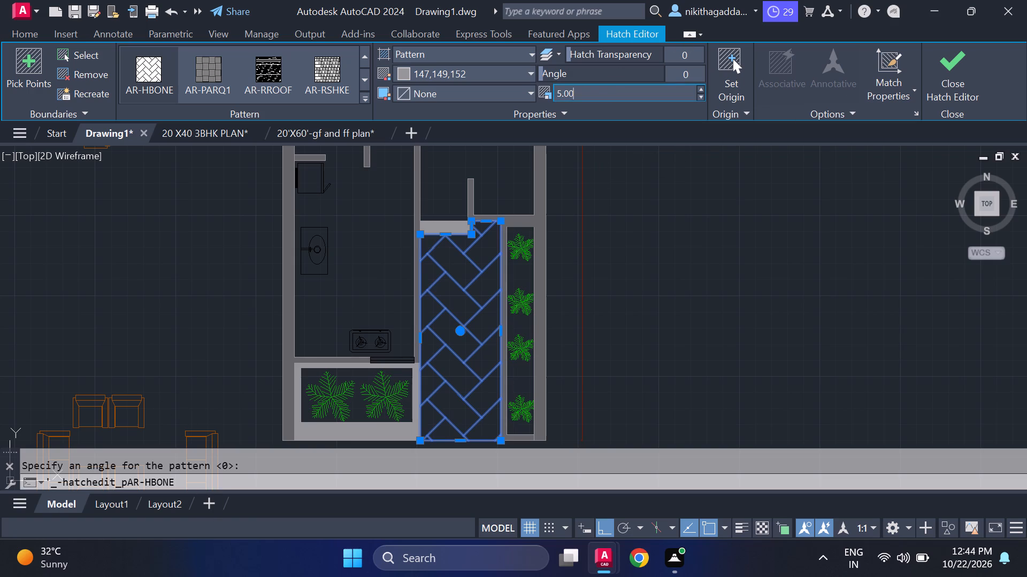
key(BackSpace)
key(BackSpace)
key(BackSpace)
key(2)
key(Return)
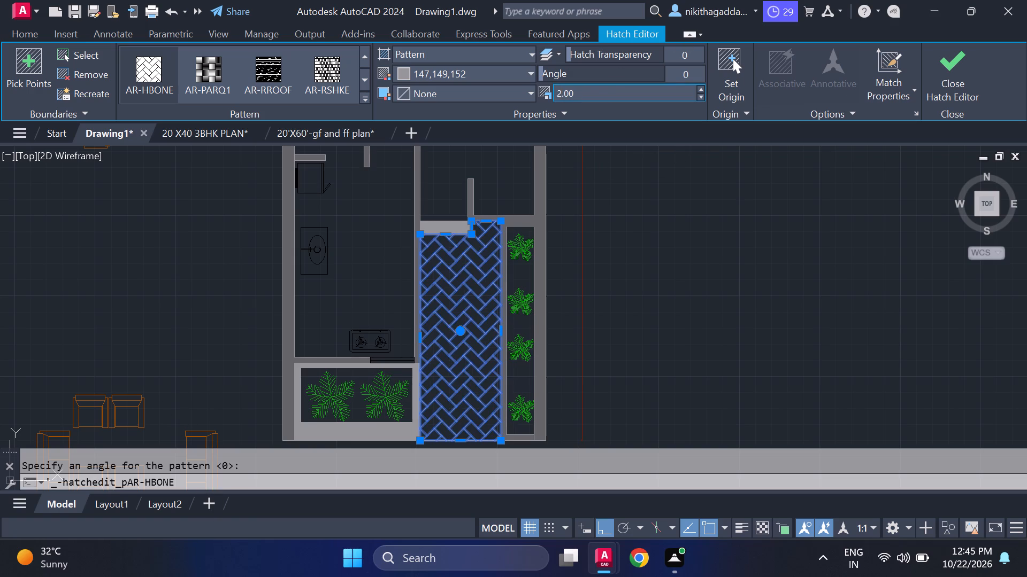
click(960, 75)
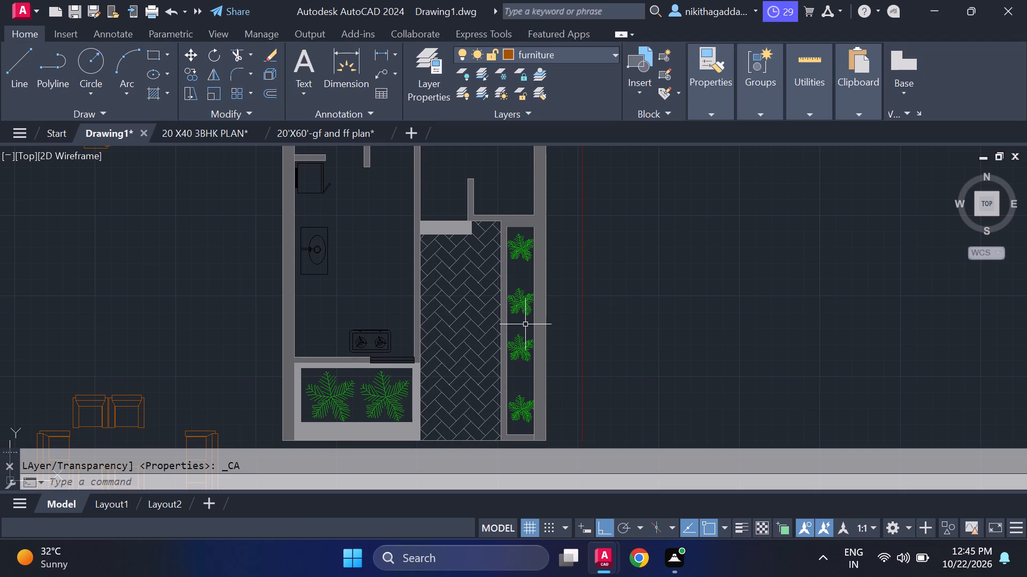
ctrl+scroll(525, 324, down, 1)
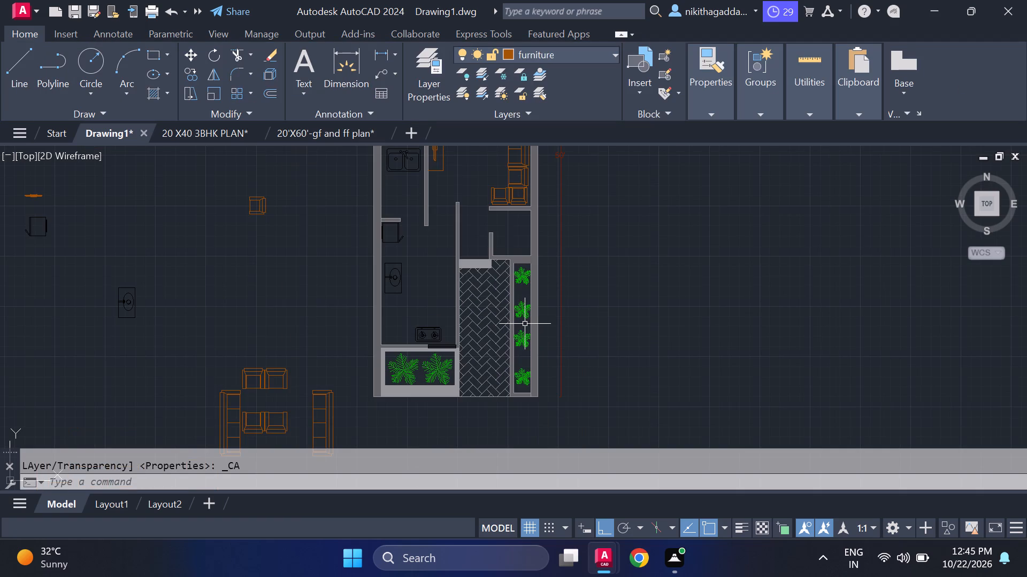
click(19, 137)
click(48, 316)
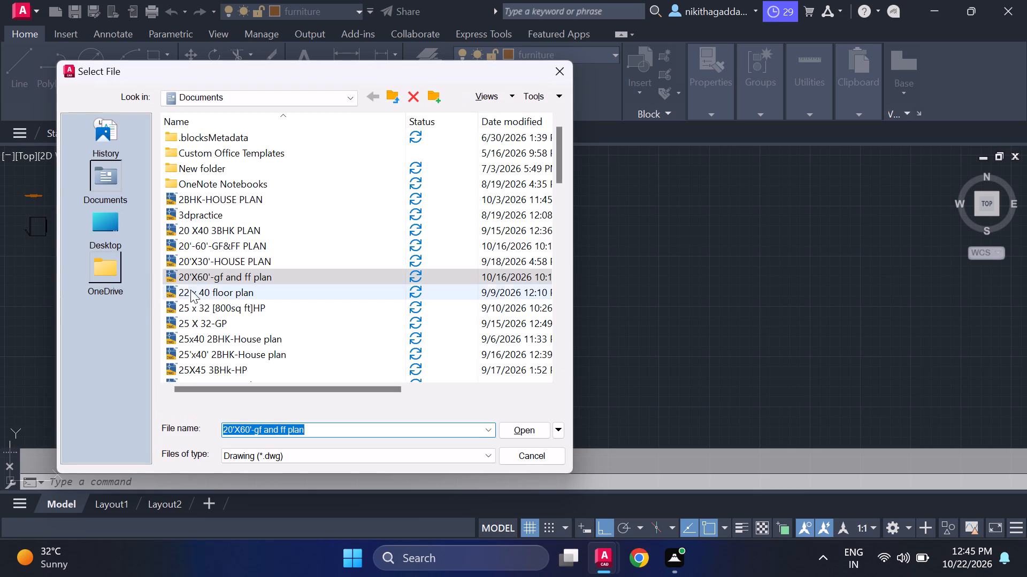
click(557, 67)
Examine the 20'X60'-gf and ff plan drawing for how its parking, rooms, open ducts and bathrooms are hatched and furnished.
click(301, 125)
scroll(424, 243, down, 4)
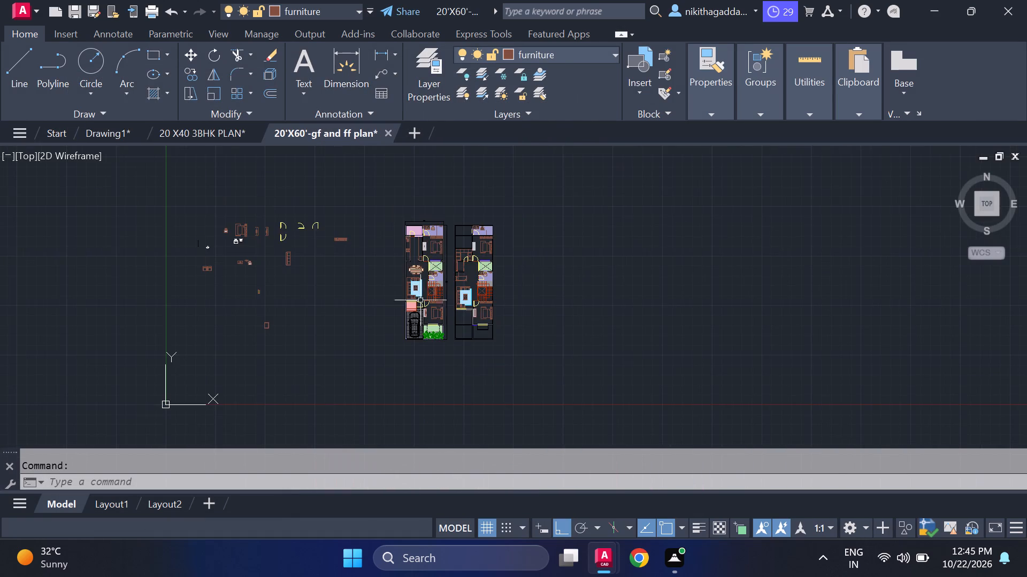
scroll(417, 307, up, 4)
middle_drag(398, 385, 437, 343)
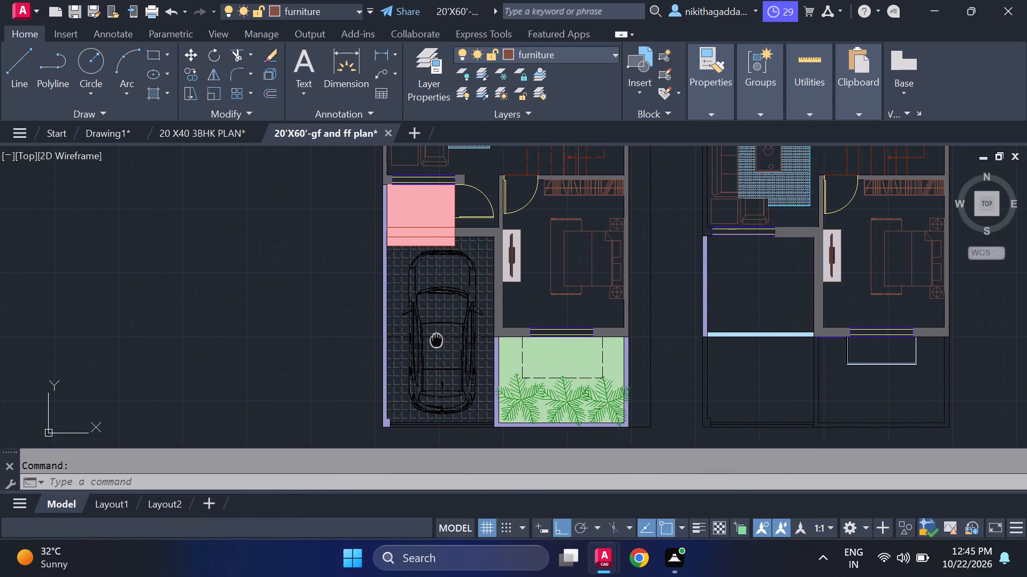
middle_drag(437, 343, 441, 346)
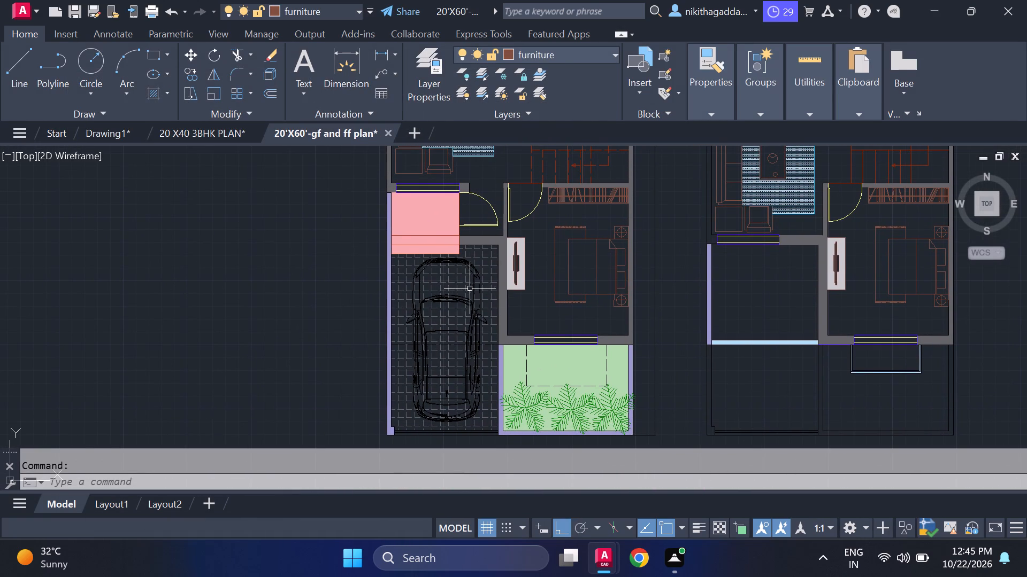
scroll(466, 299, down, 2)
middle_drag(492, 219, 498, 337)
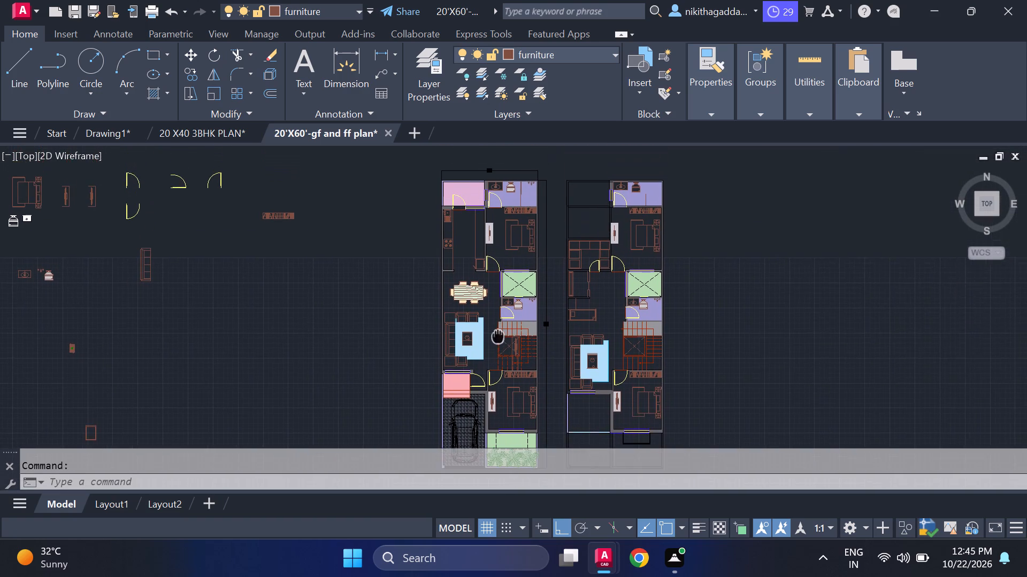
middle_drag(498, 337, 495, 345)
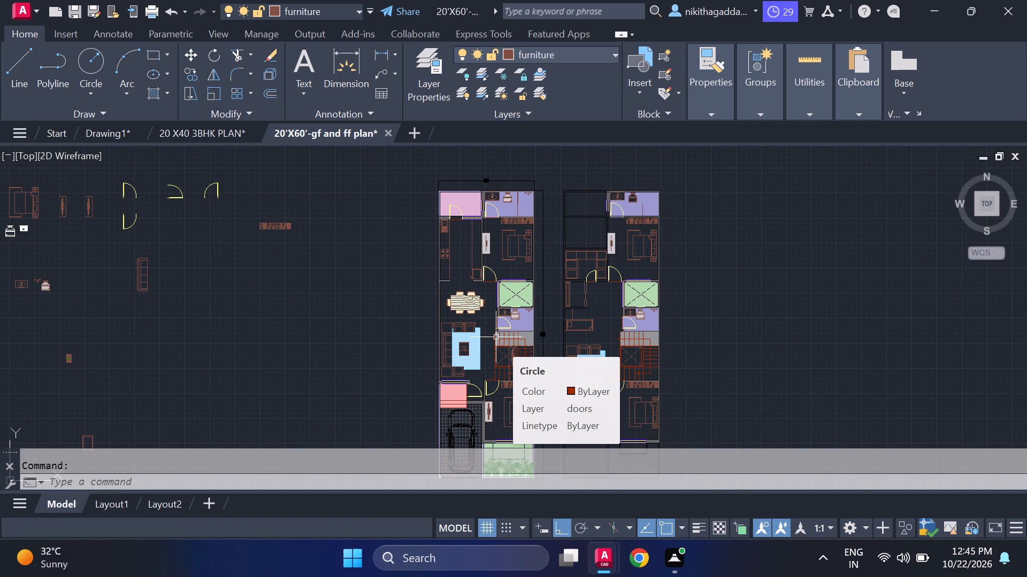
scroll(530, 267, up, 2)
middle_drag(546, 221, 546, 221)
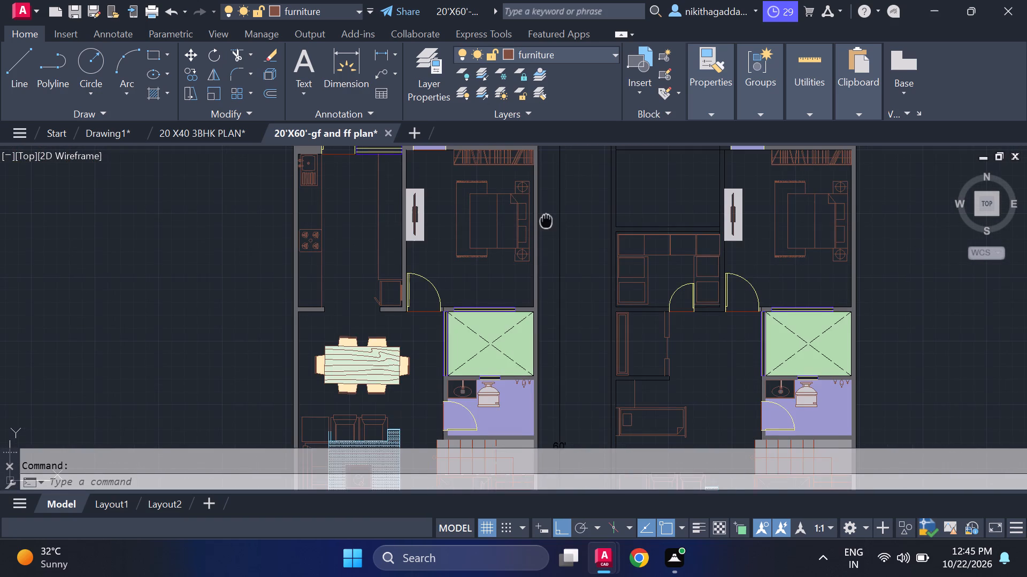
middle_drag(546, 221, 555, 221)
scroll(786, 268, up, 1)
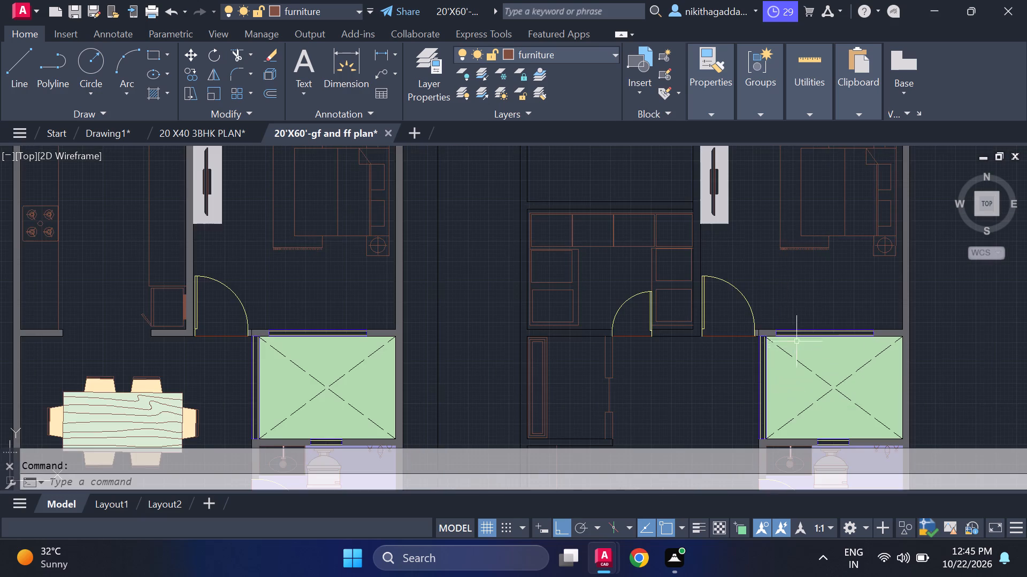
scroll(796, 337, down, 3)
scroll(816, 358, up, 4)
middle_drag(807, 396, 775, 279)
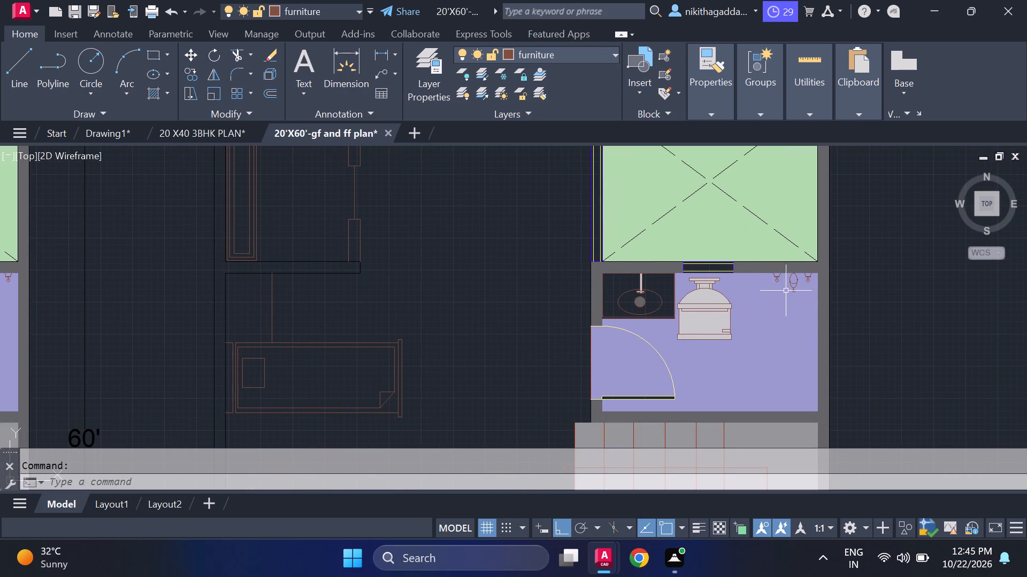
scroll(790, 270, up, 6)
scroll(794, 282, down, 4)
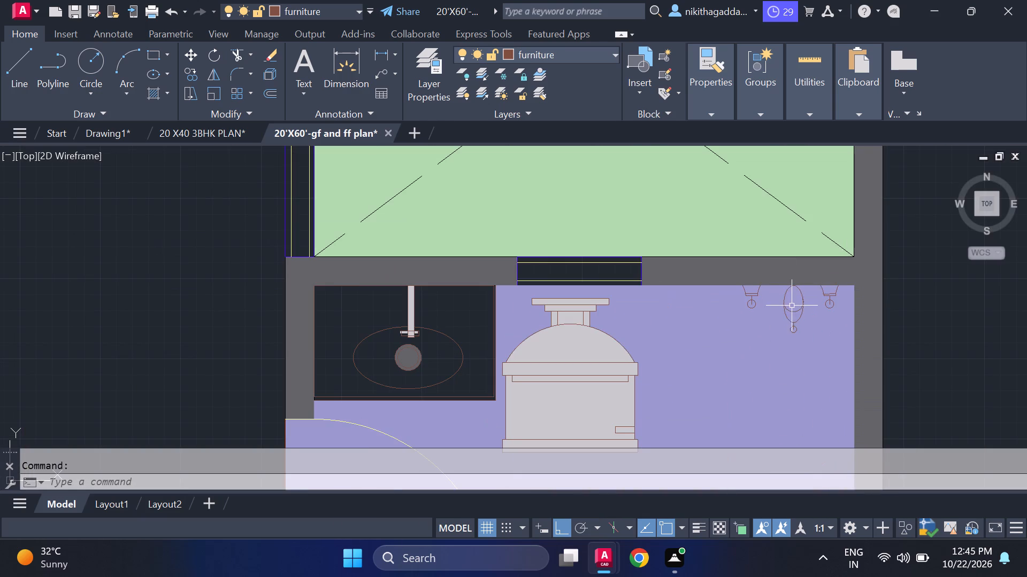
scroll(792, 305, up, 3)
scroll(820, 264, down, 5)
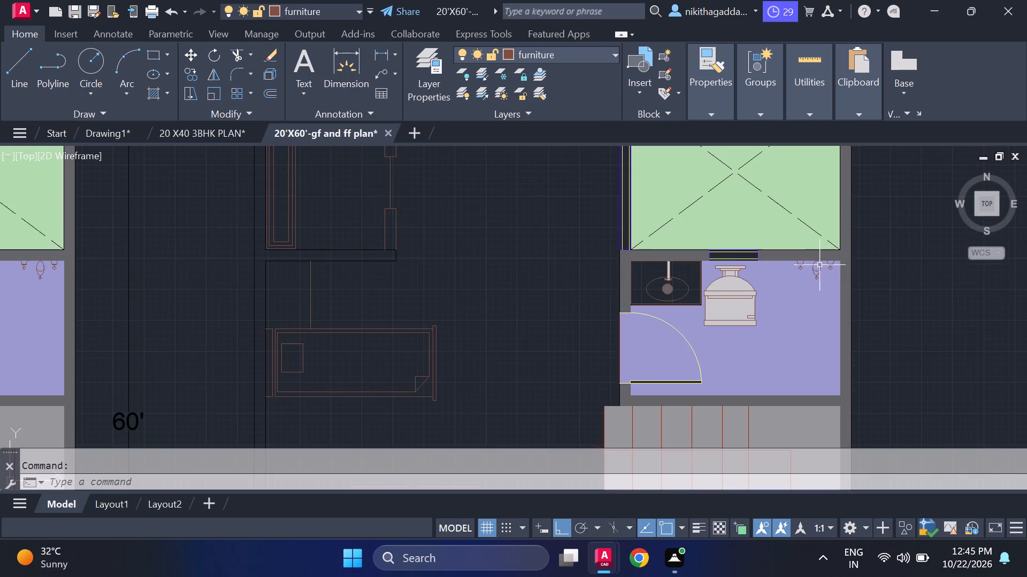
scroll(719, 239, down, 3)
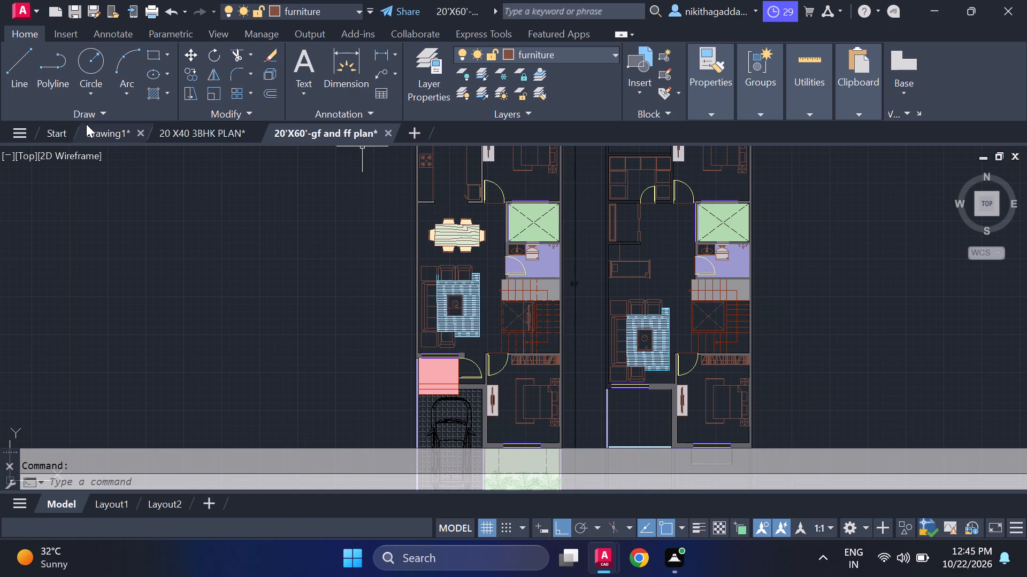
Return to Drawing1 and look over the kitchen, living area and entrance of the floor plan.
click(91, 133)
scroll(397, 231, down, 3)
scroll(397, 231, up, 3)
middle_drag(397, 231, 407, 243)
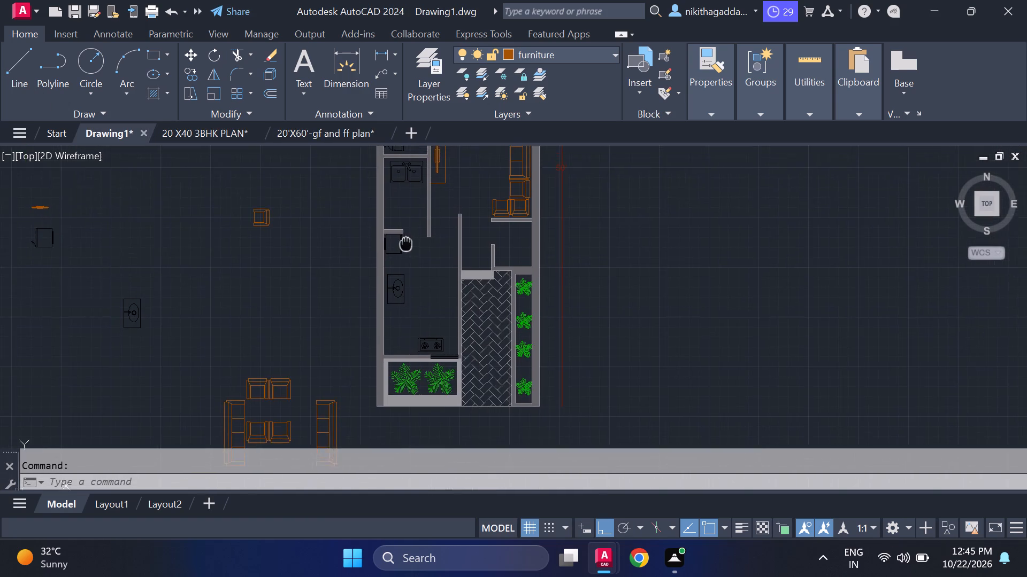
middle_drag(407, 243, 452, 306)
scroll(494, 284, up, 1)
middle_drag(494, 289, 485, 278)
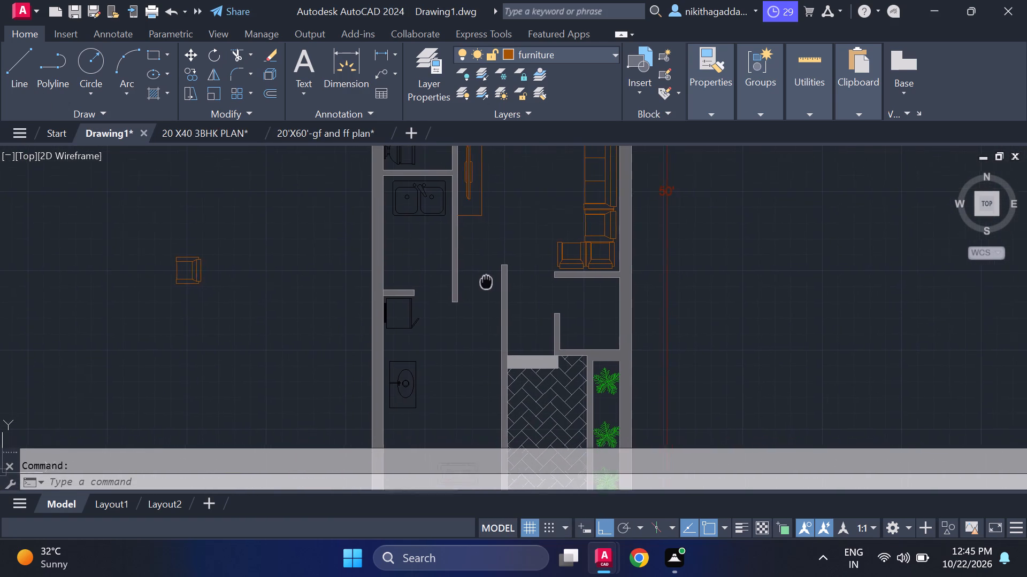
middle_drag(485, 278, 482, 256)
scroll(484, 191, down, 2)
middle_drag(481, 195, 499, 237)
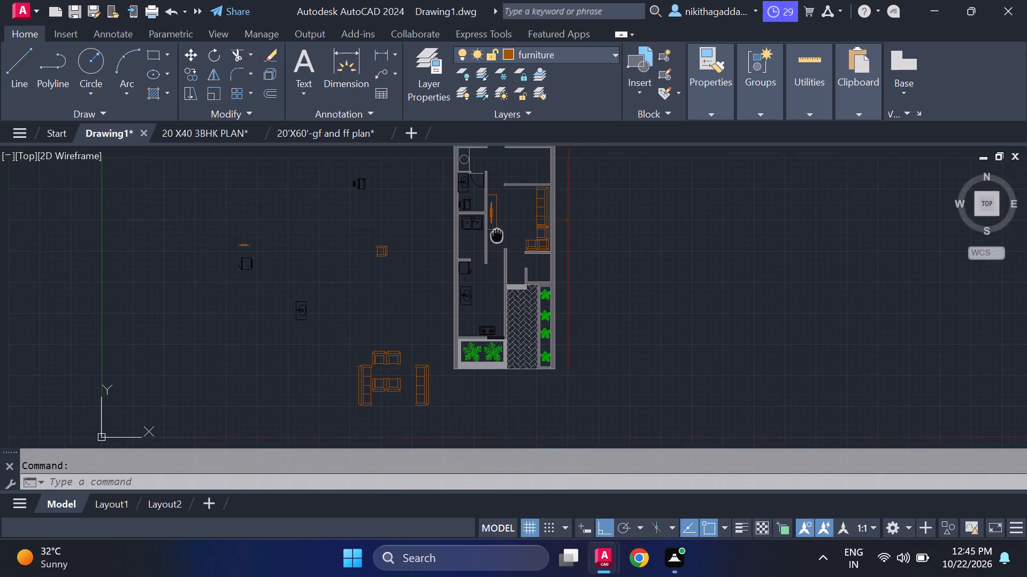
middle_drag(499, 237, 511, 255)
right_drag(522, 266, 518, 277)
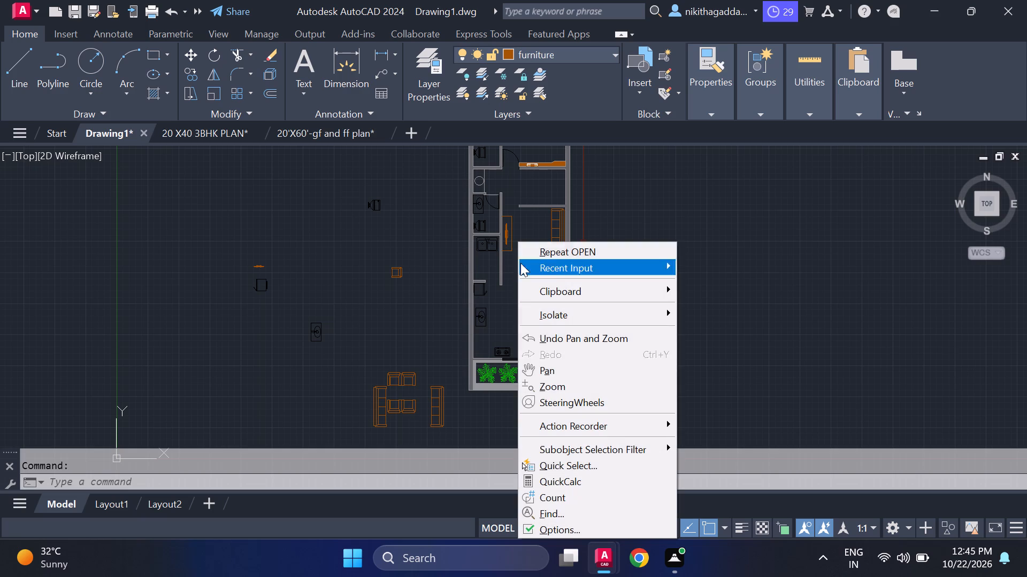
key(Escape)
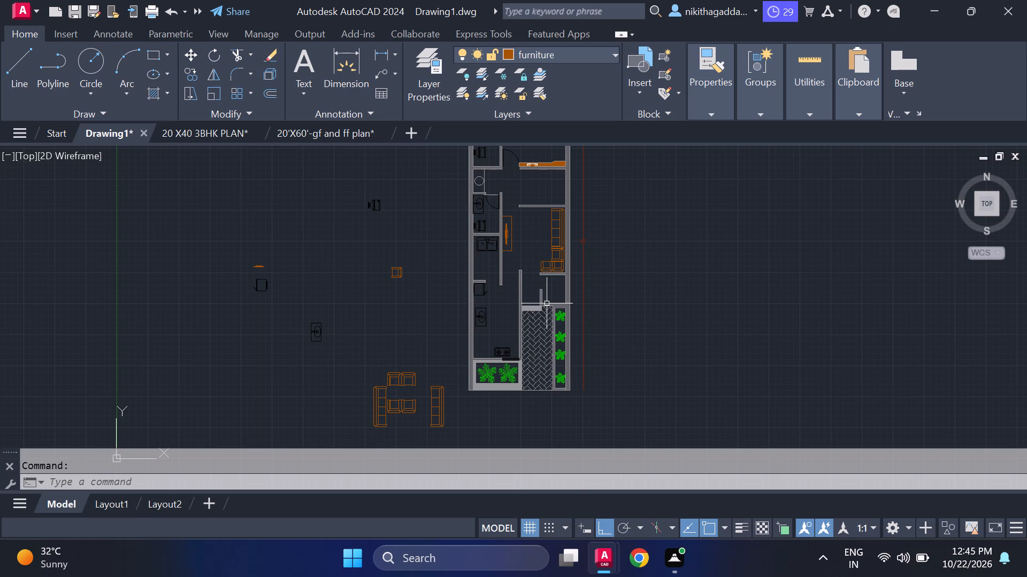
On the walls layer, draw a line closing the opening of the small enclosure between the sofa area and the tree planter strip.
scroll(534, 330, up, 1)
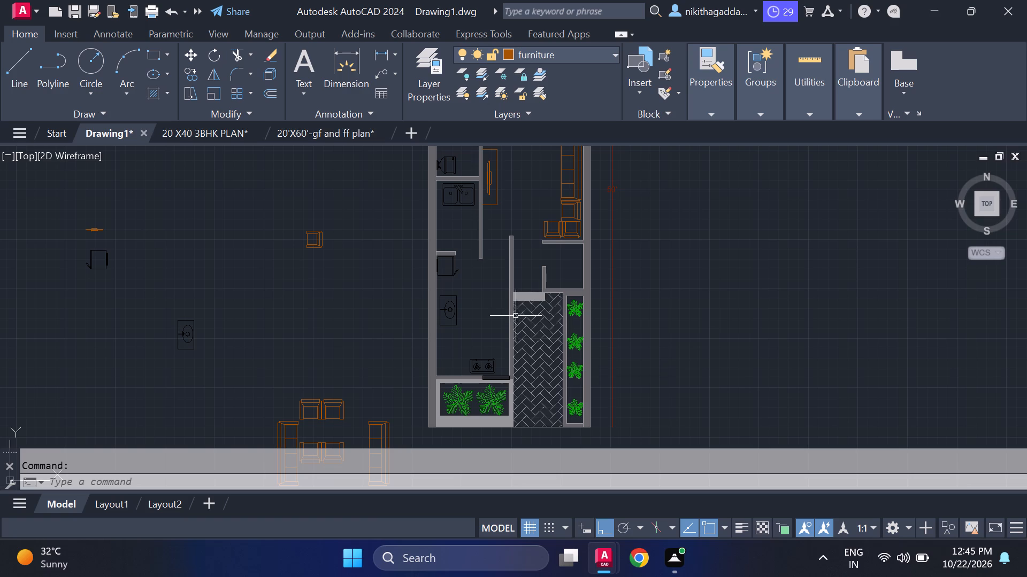
scroll(511, 308, up, 1)
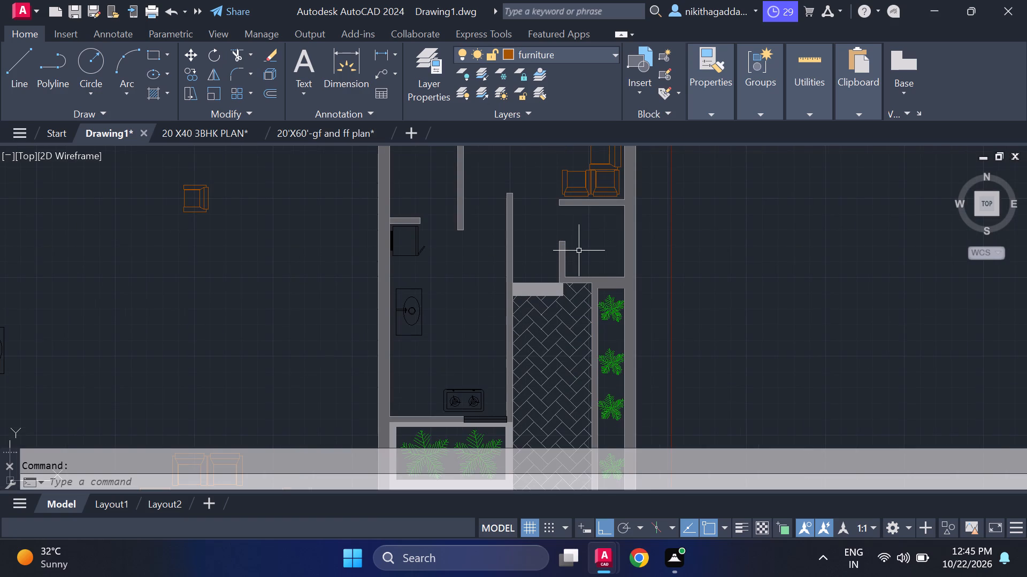
middle_drag(579, 250, 586, 277)
scroll(584, 265, up, 2)
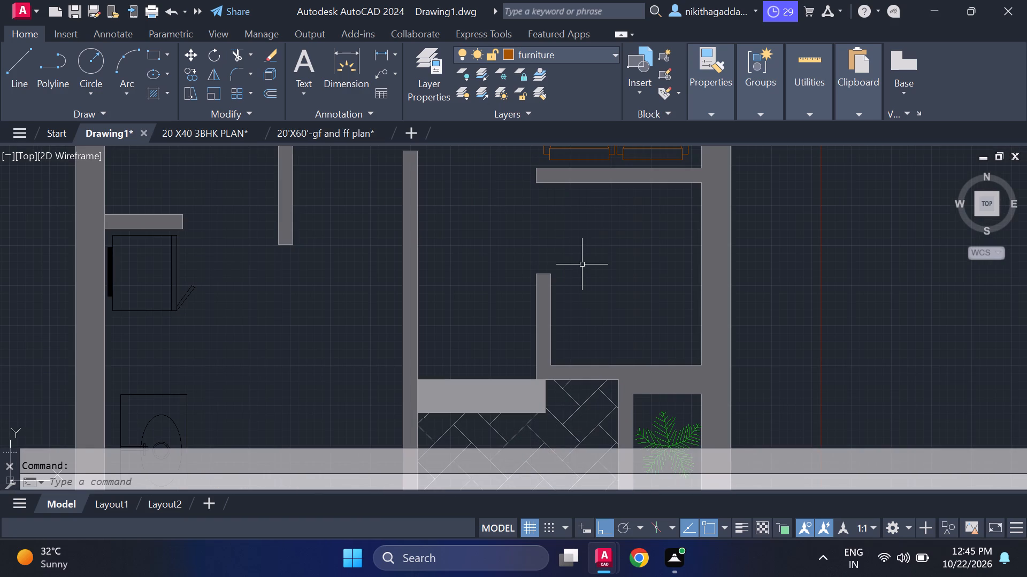
middle_drag(582, 264, 586, 295)
click(604, 55)
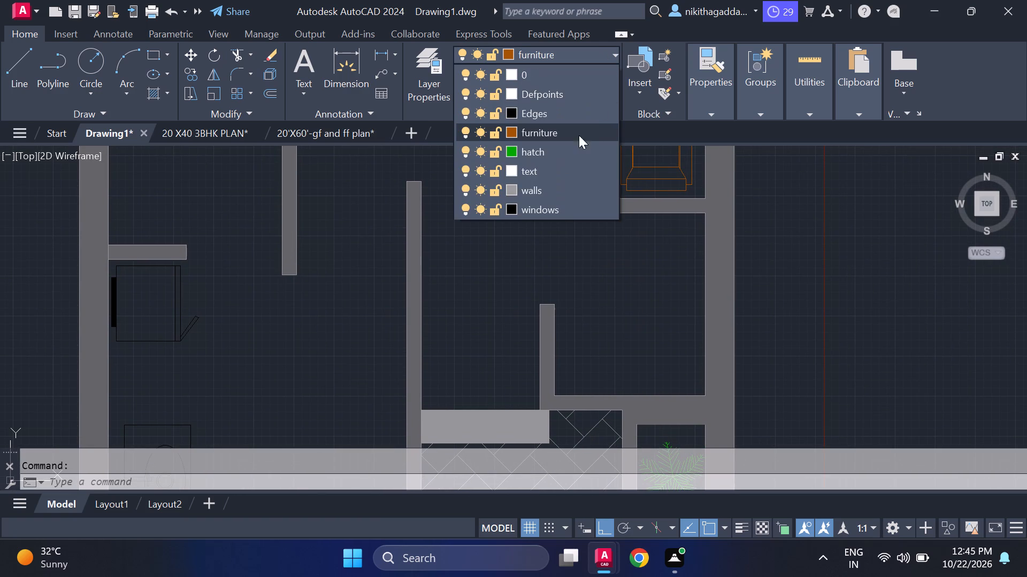
click(558, 193)
key(l)
key(Return)
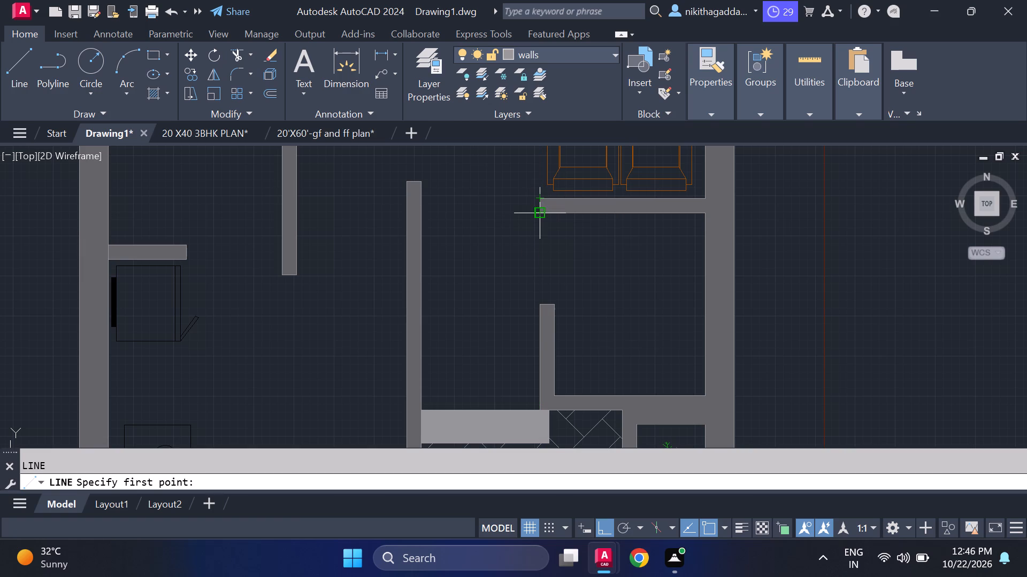
click(538, 217)
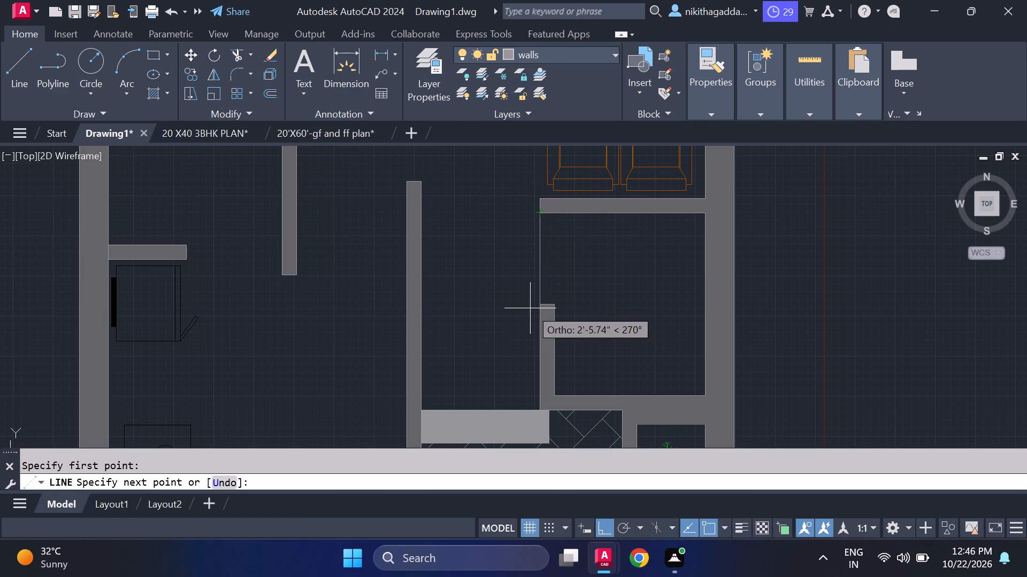
click(537, 301)
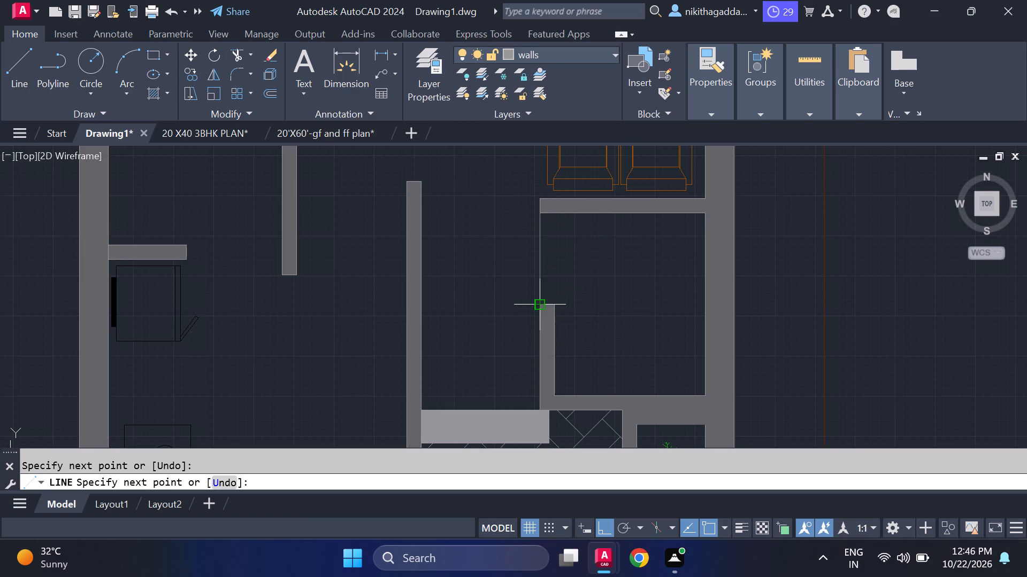
key(Escape)
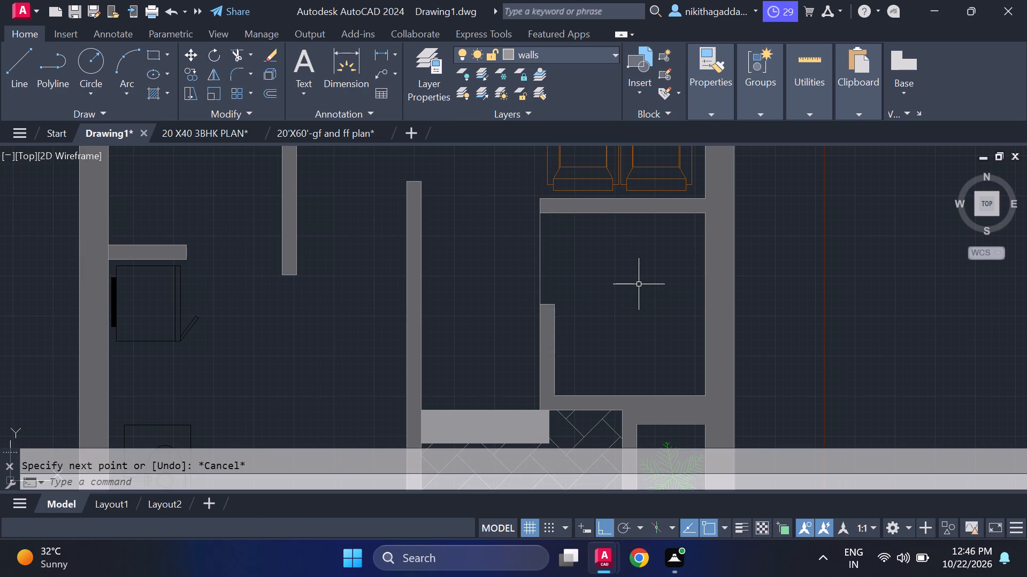
Fill the small enclosure above the tree planter strip with a SOLID hatch in colour 147,149,152.
scroll(649, 323, down, 3)
middle_drag(649, 323, 630, 303)
scroll(629, 301, up, 1)
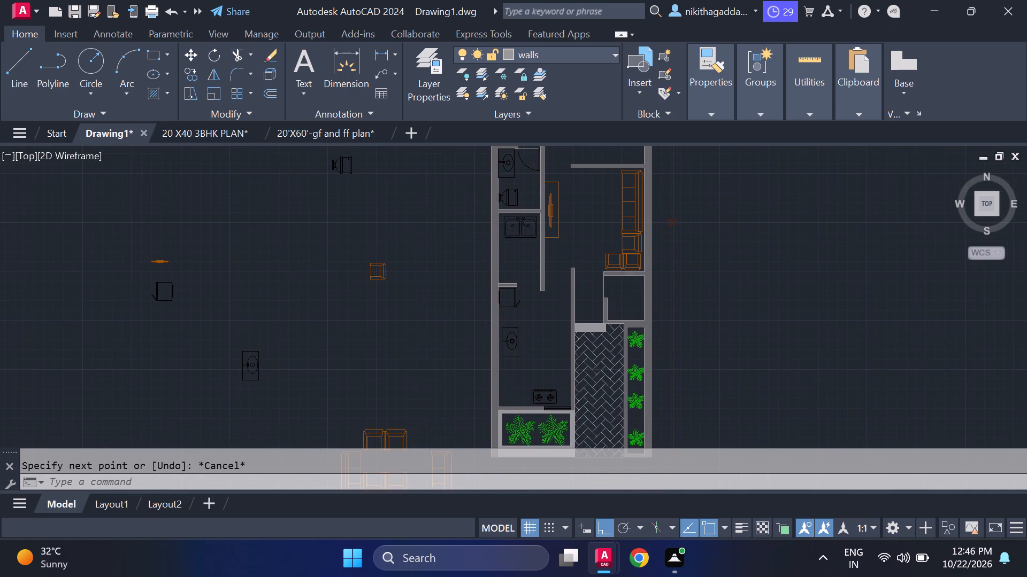
text(hatch)
key(Return)
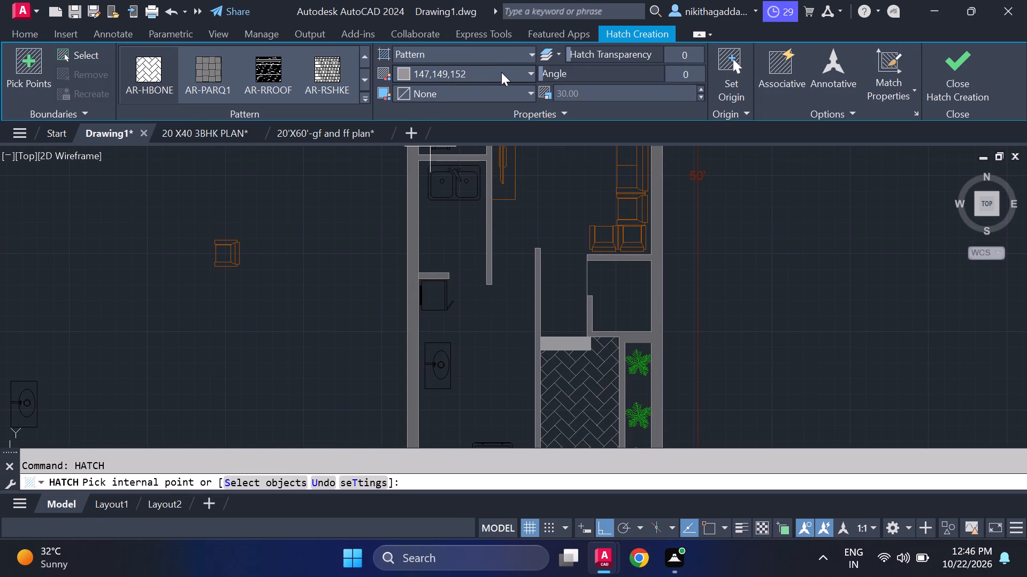
click(519, 74)
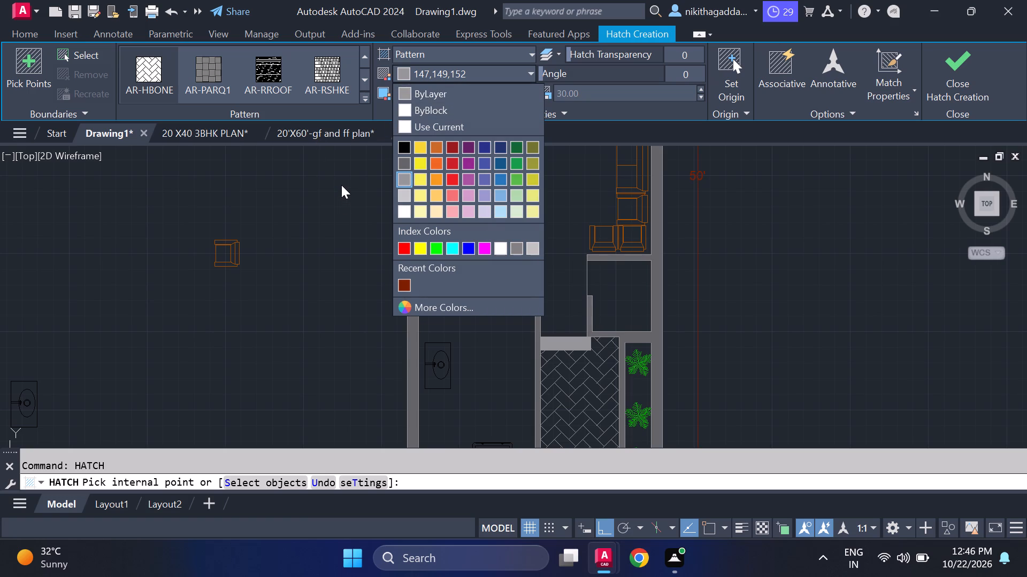
click(408, 176)
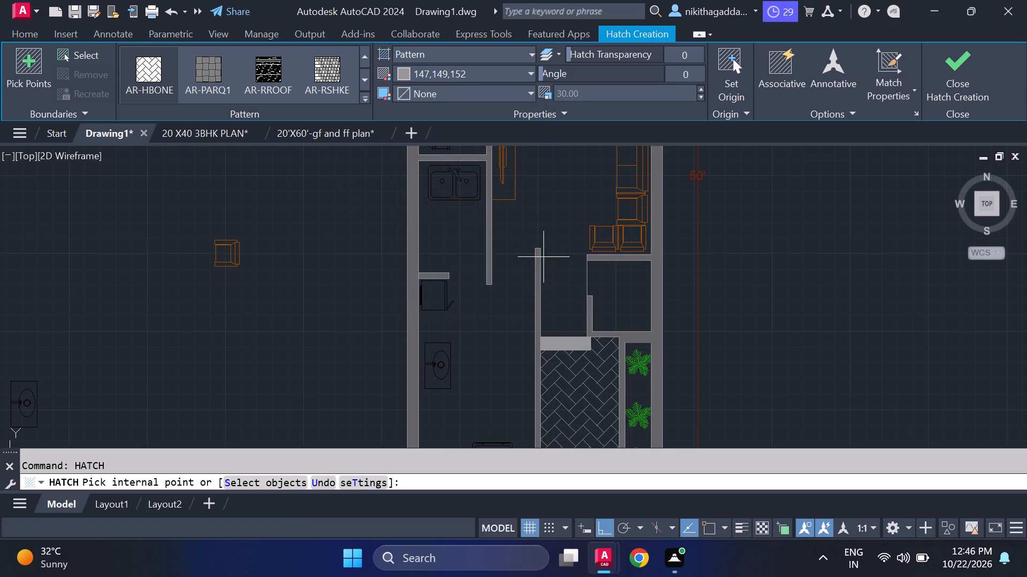
click(366, 81)
double_click(366, 81)
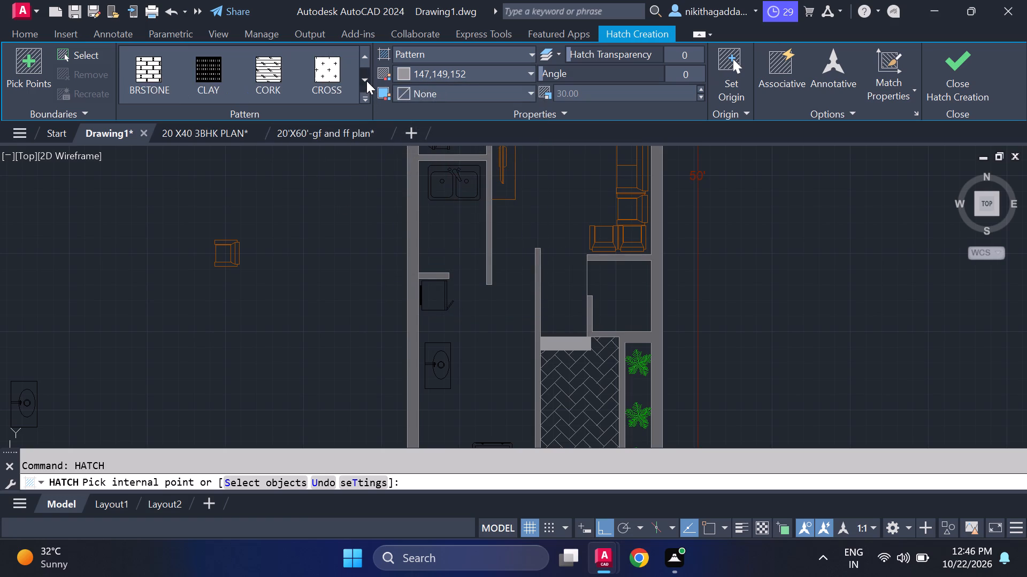
click(366, 81)
click(366, 81)
click(368, 83)
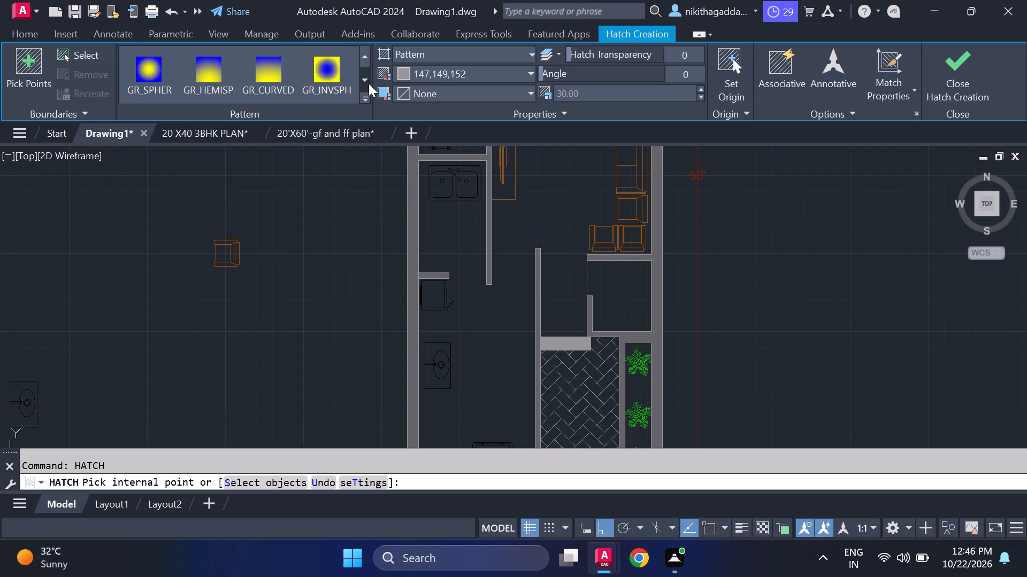
click(369, 83)
click(370, 84)
click(367, 83)
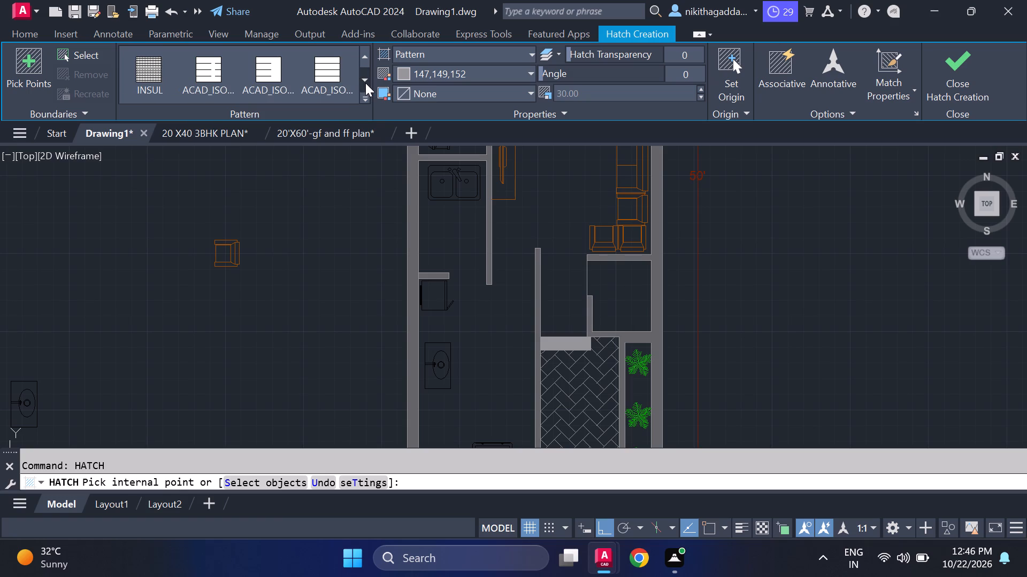
click(366, 80)
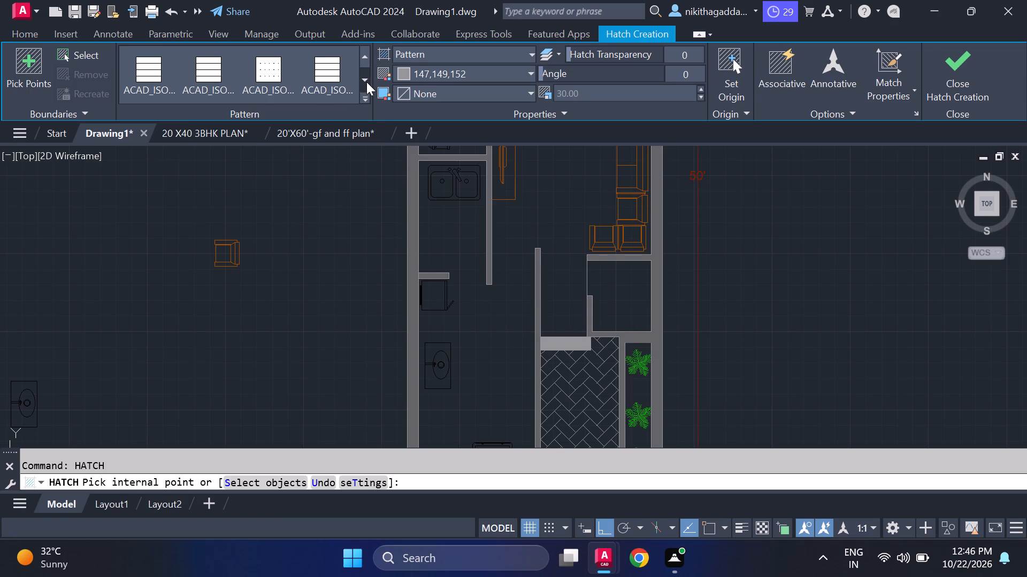
click(366, 82)
click(363, 79)
triple_click(363, 75)
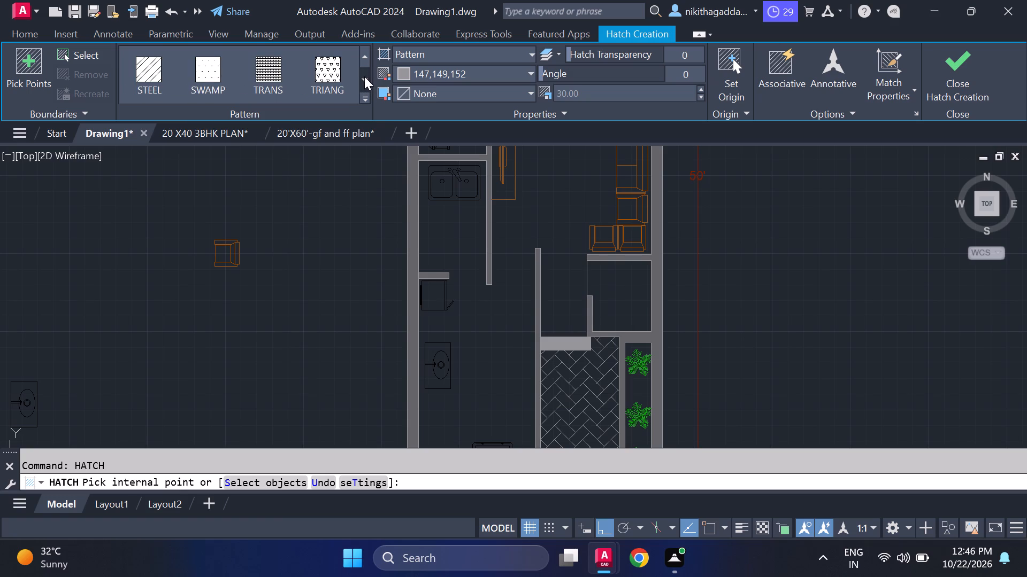
double_click(364, 76)
triple_click(366, 56)
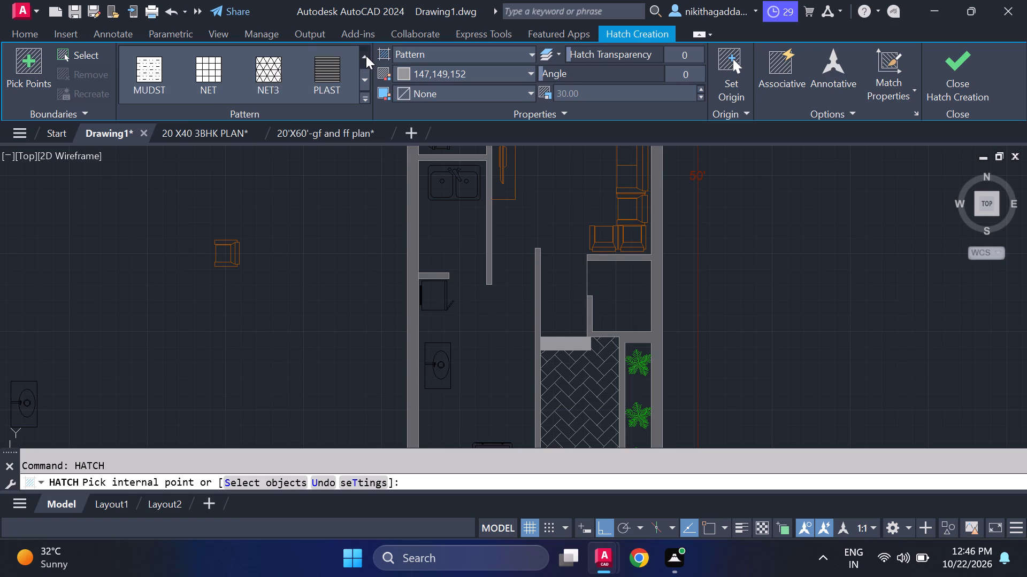
click(366, 56)
click(366, 56)
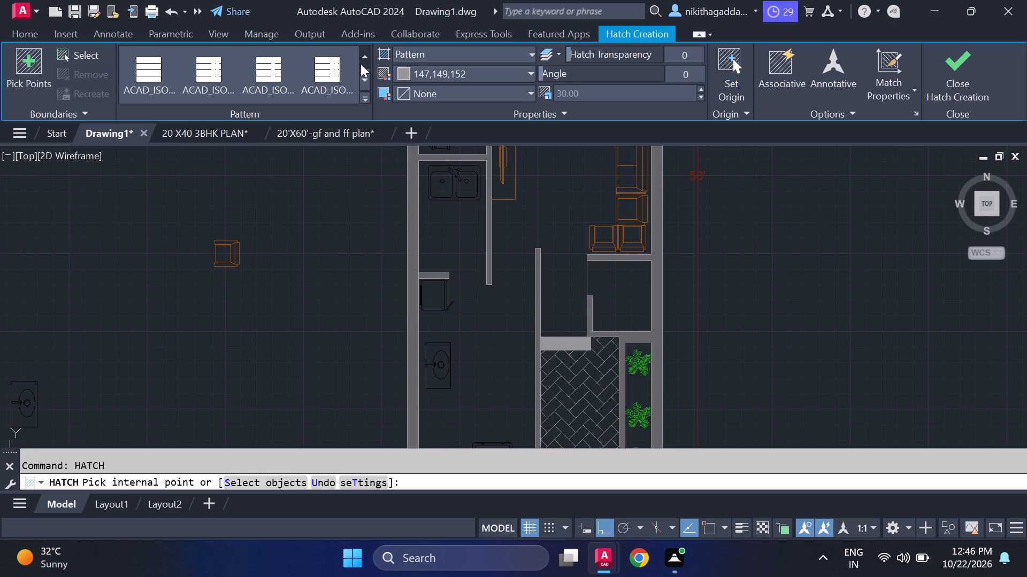
click(361, 64)
click(361, 64)
click(361, 64)
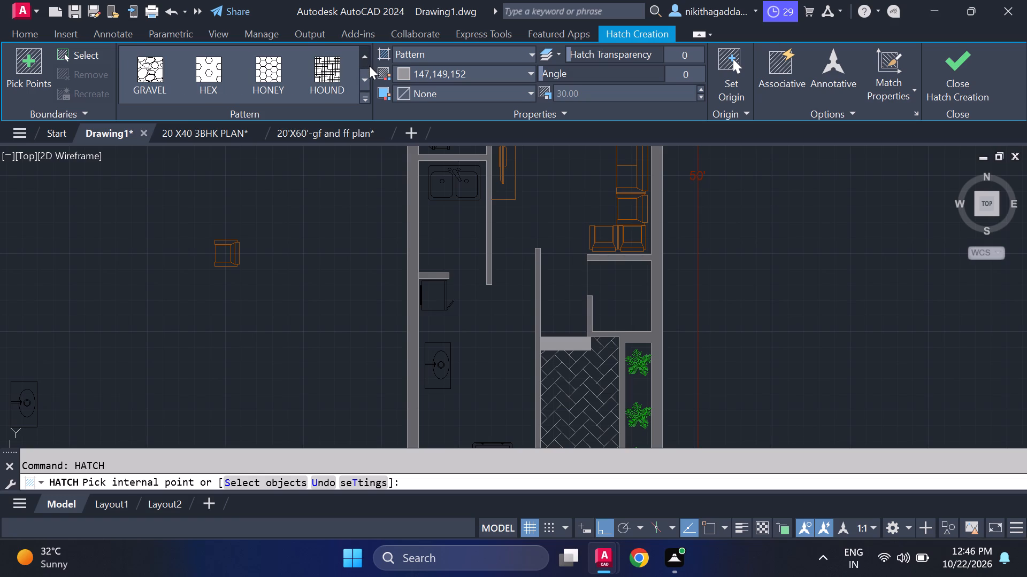
click(367, 58)
triple_click(367, 59)
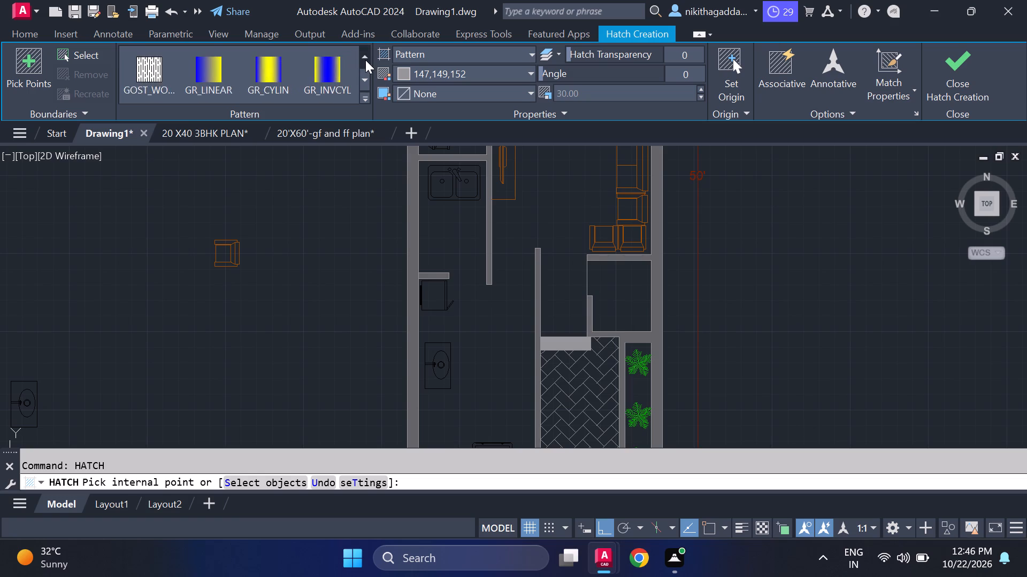
click(365, 60)
click(365, 60)
triple_click(365, 60)
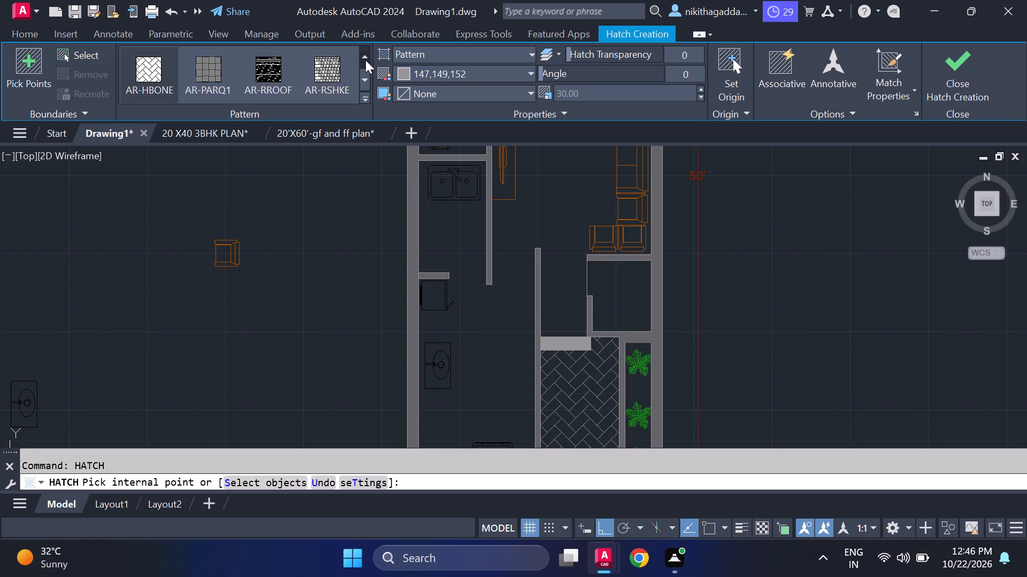
triple_click(365, 60)
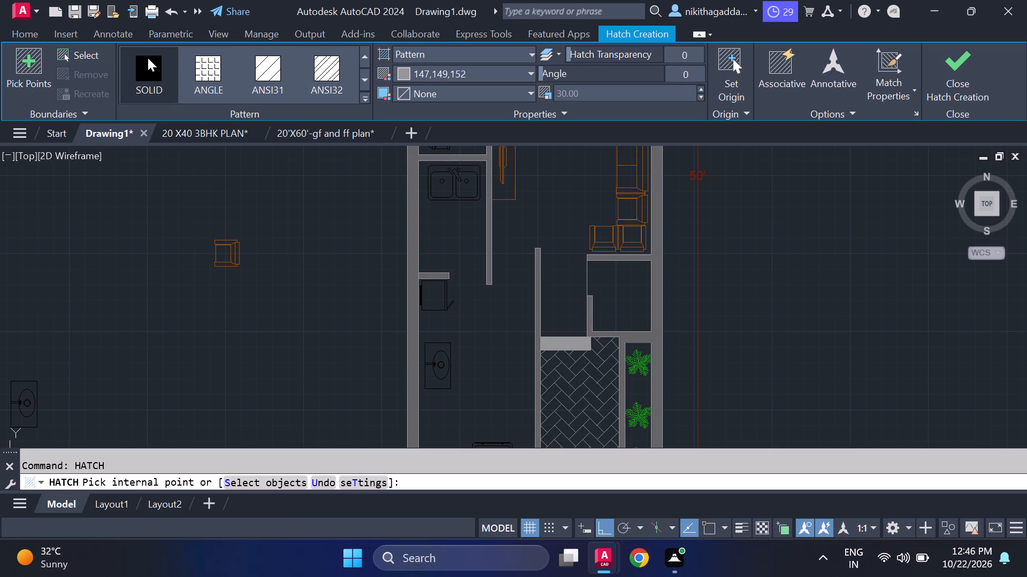
click(148, 59)
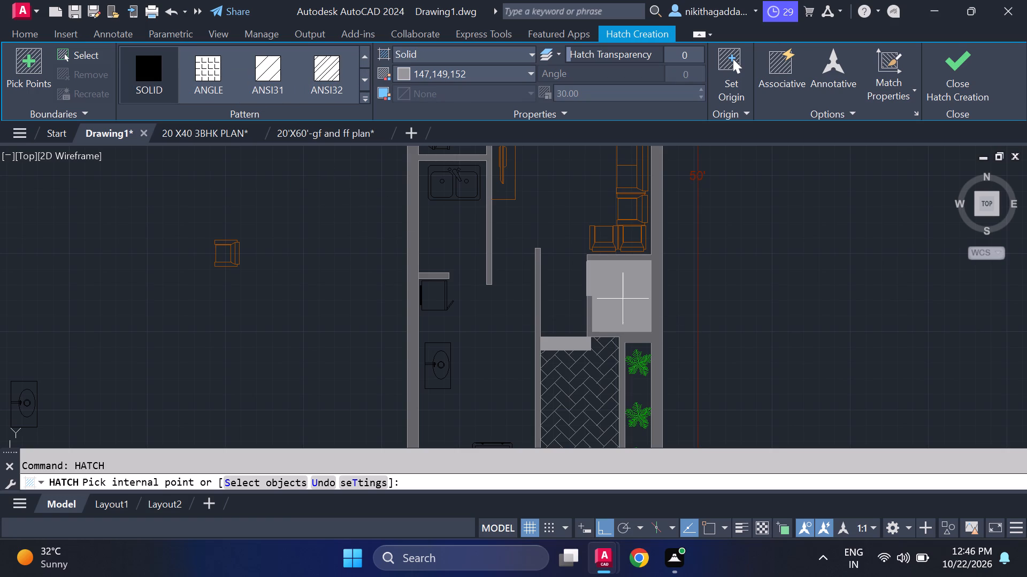
click(623, 299)
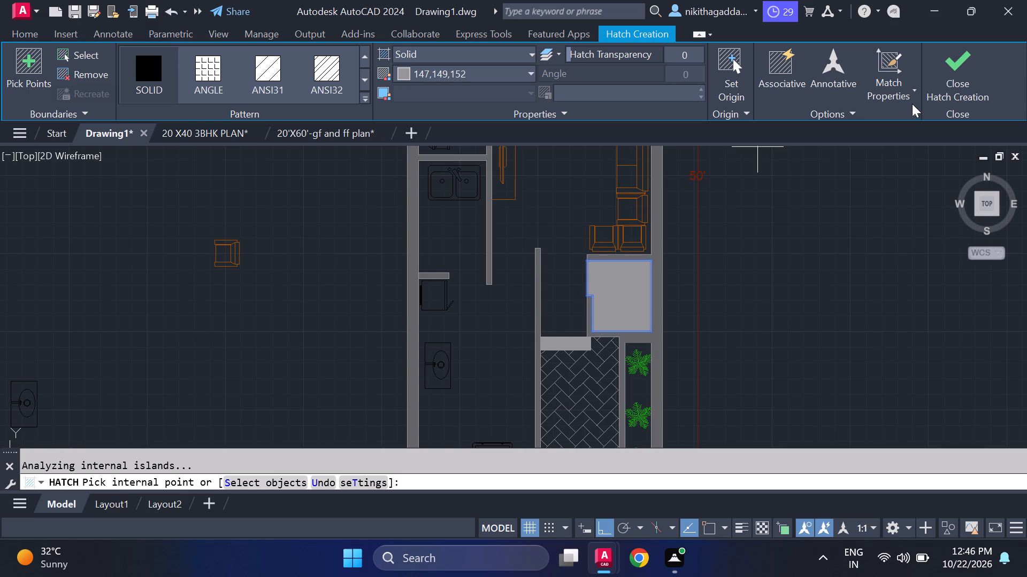
click(963, 85)
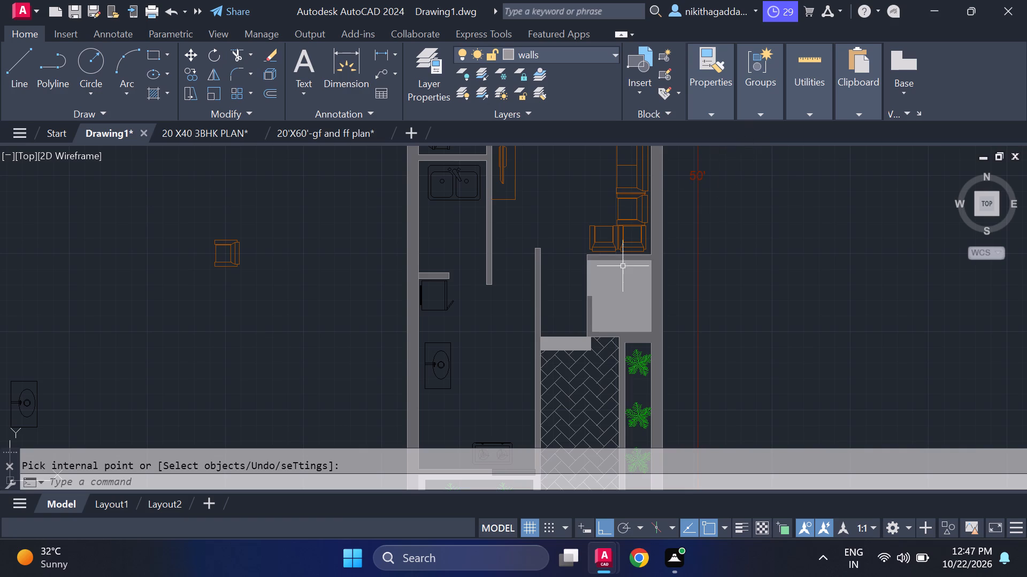
Examine the entrance area around the filled enclosure, the entrance step and the adjoining walls.
scroll(620, 266, down, 2)
middle_drag(597, 257, 595, 276)
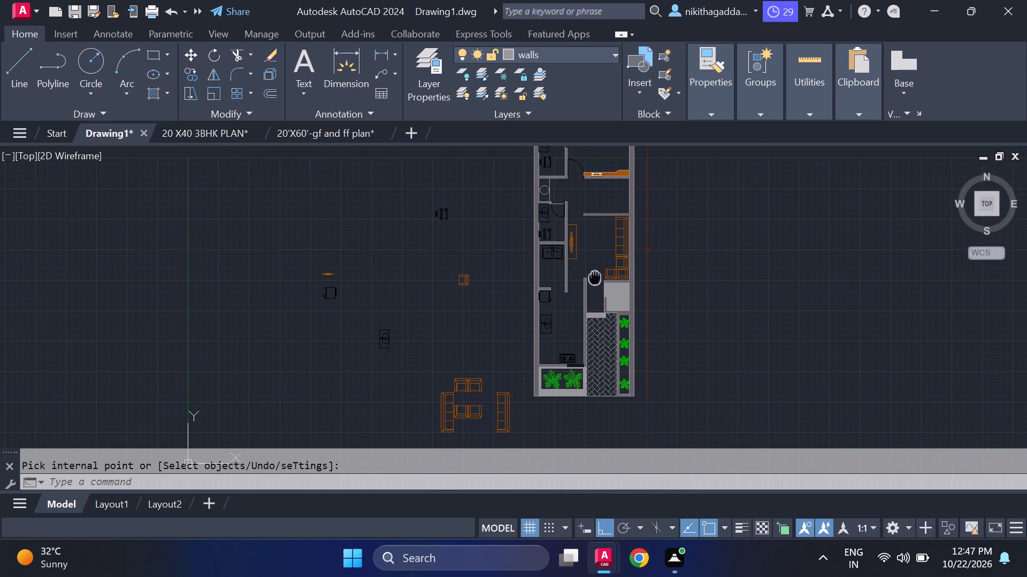
middle_drag(595, 276, 593, 278)
scroll(587, 318, up, 3)
scroll(610, 278, up, 2)
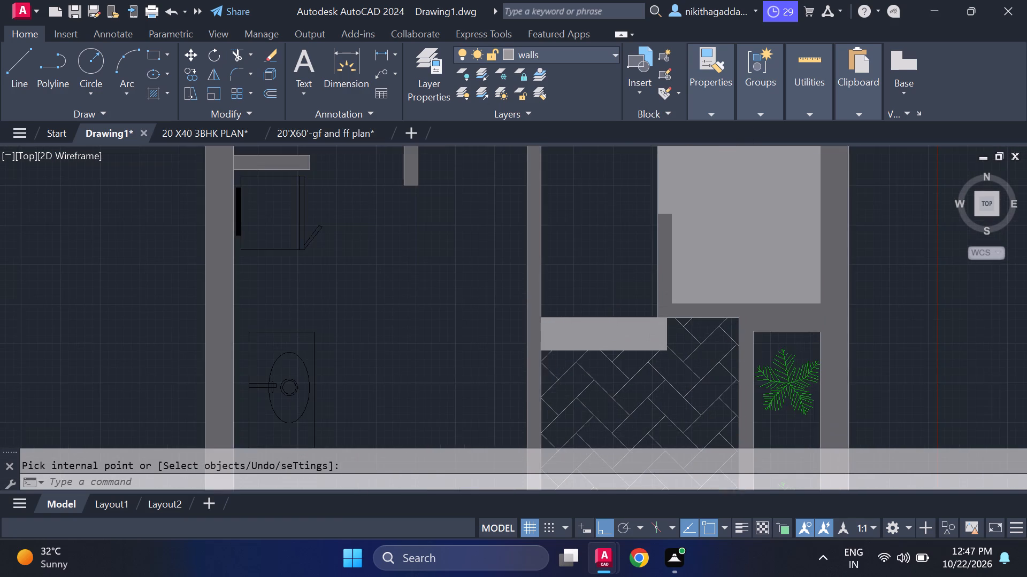
middle_drag(611, 278, 614, 314)
middle_drag(607, 299, 602, 343)
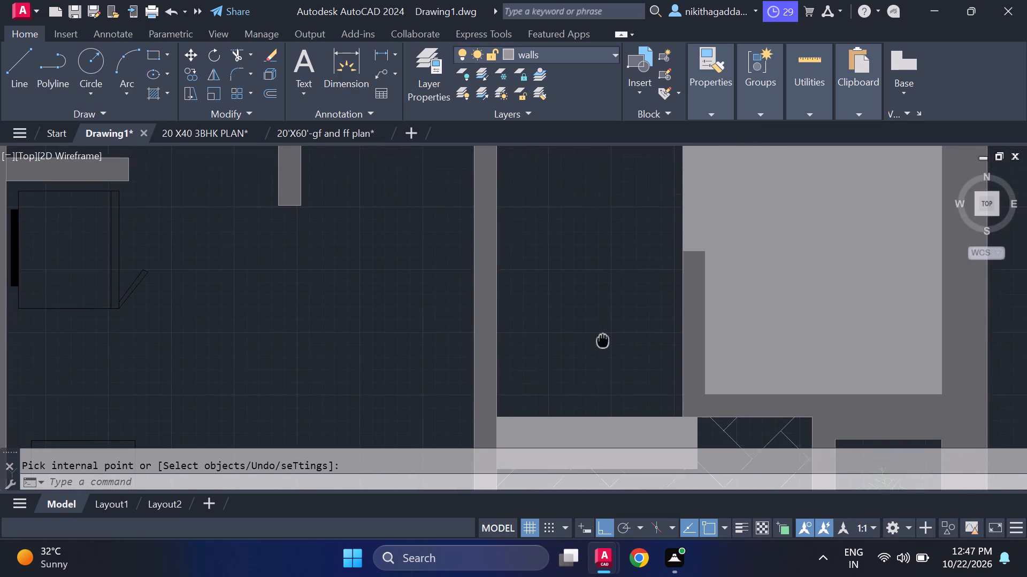
middle_drag(602, 343, 604, 354)
scroll(625, 322, down, 2)
scroll(625, 322, up, 1)
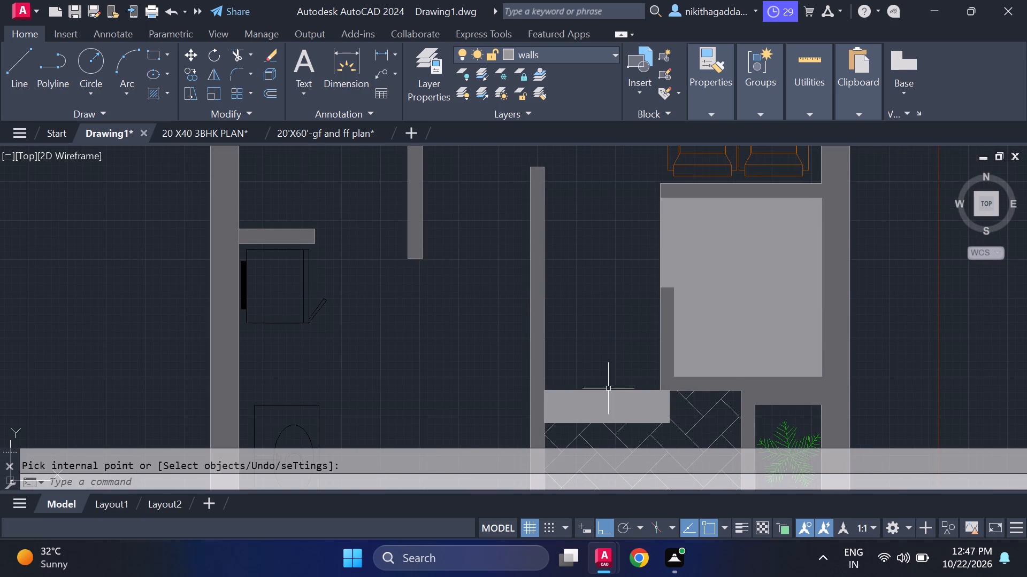